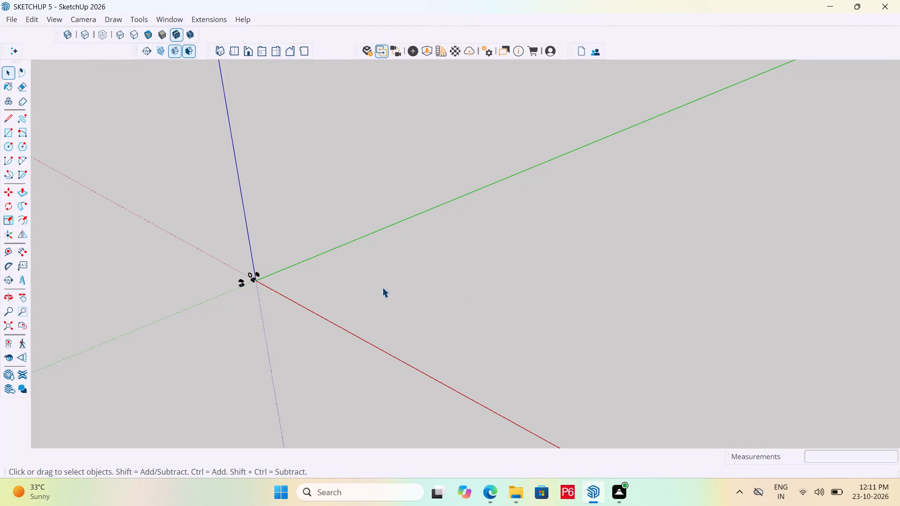
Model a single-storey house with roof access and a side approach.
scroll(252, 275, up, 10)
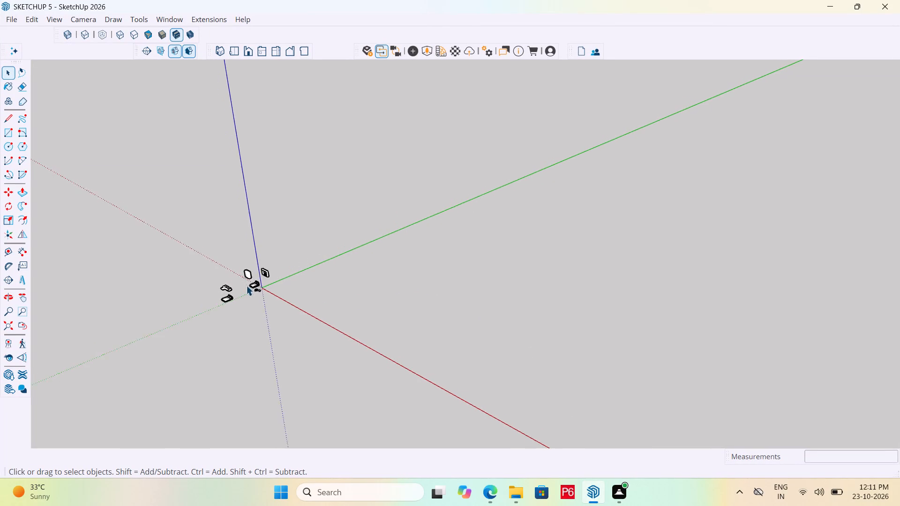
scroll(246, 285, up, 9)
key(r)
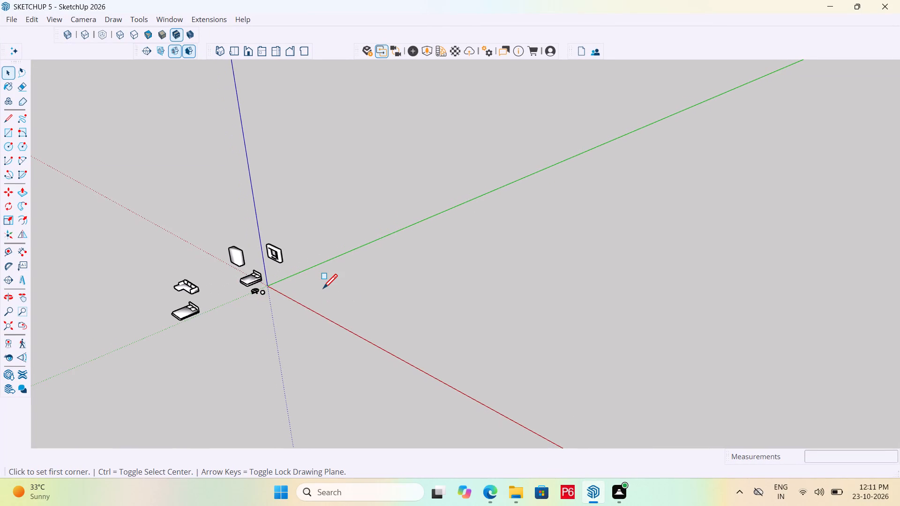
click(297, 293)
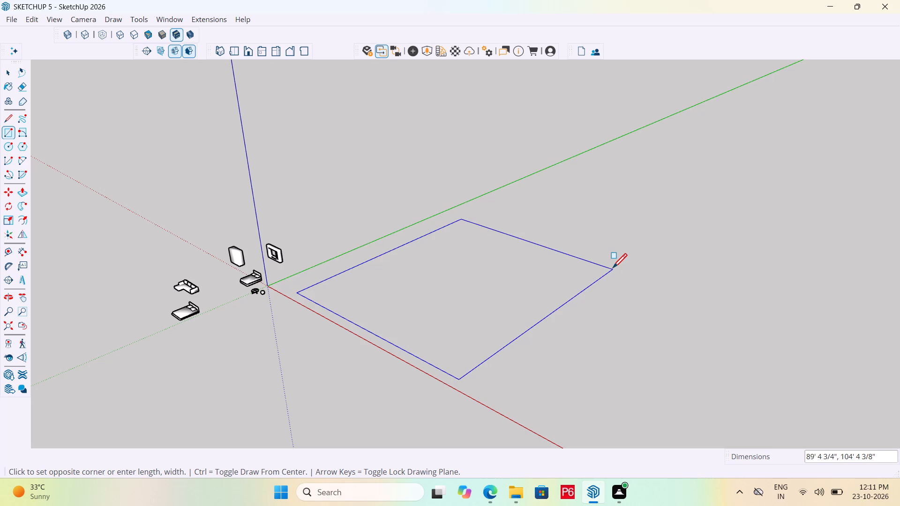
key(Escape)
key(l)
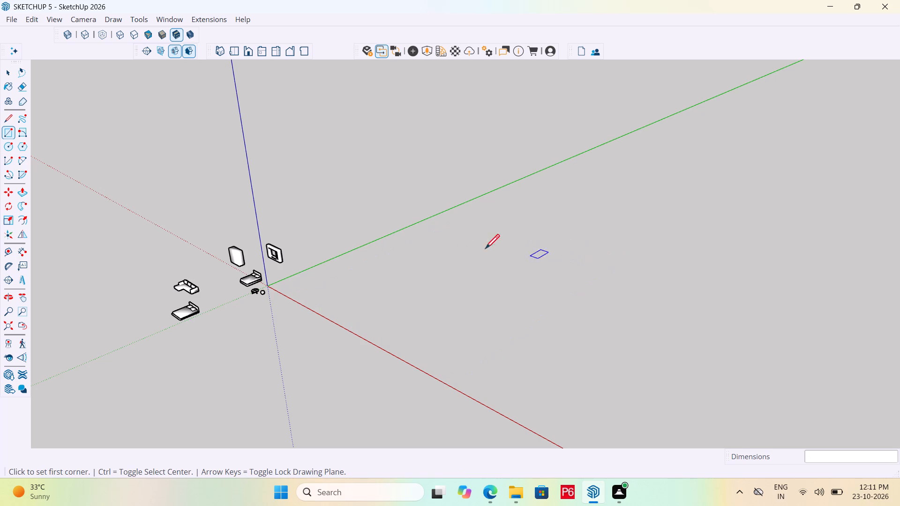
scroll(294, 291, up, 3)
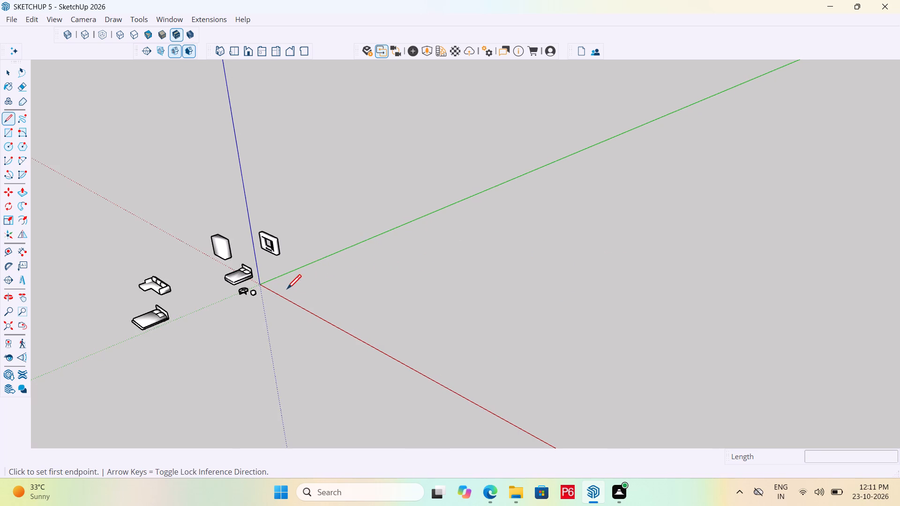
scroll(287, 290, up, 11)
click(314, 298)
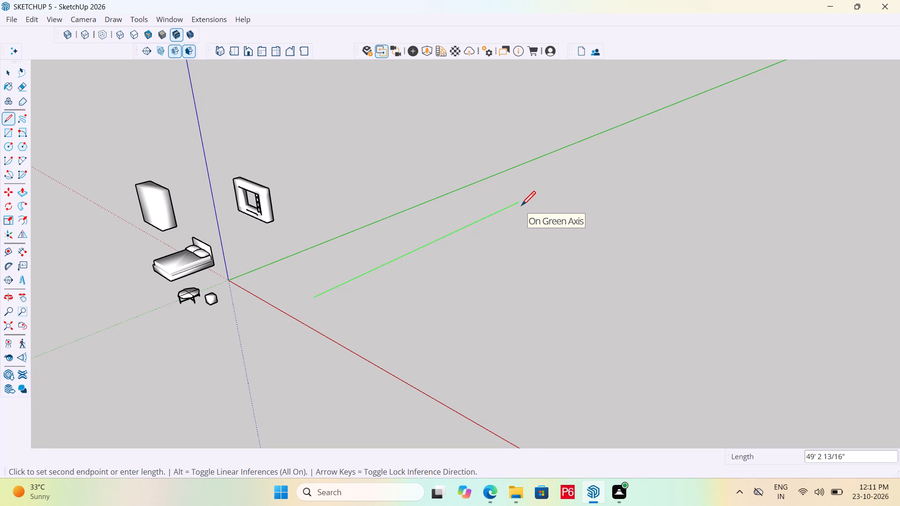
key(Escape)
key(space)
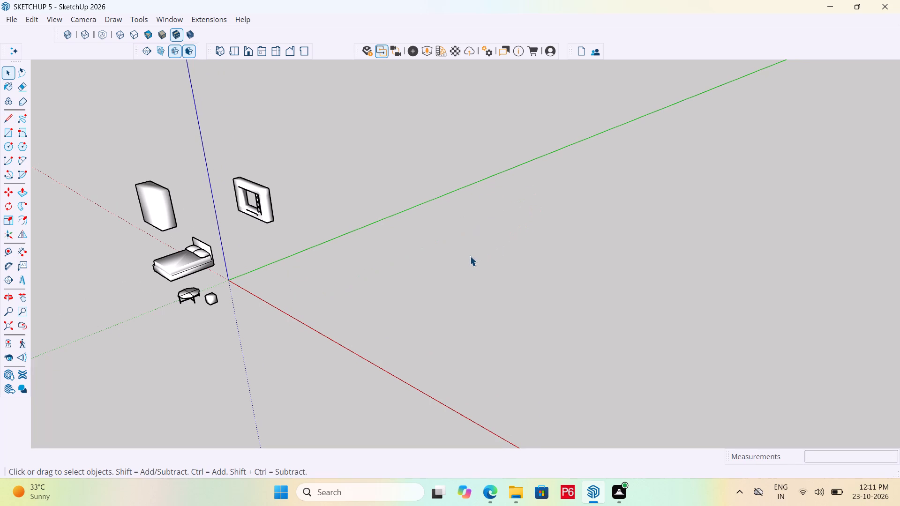
Save the SKETCHUP 5 model.
key(ctrl+s)
key(ctrl+s)
key(ctrl+s)
key(ctrl+s)
key(ctrl+s)
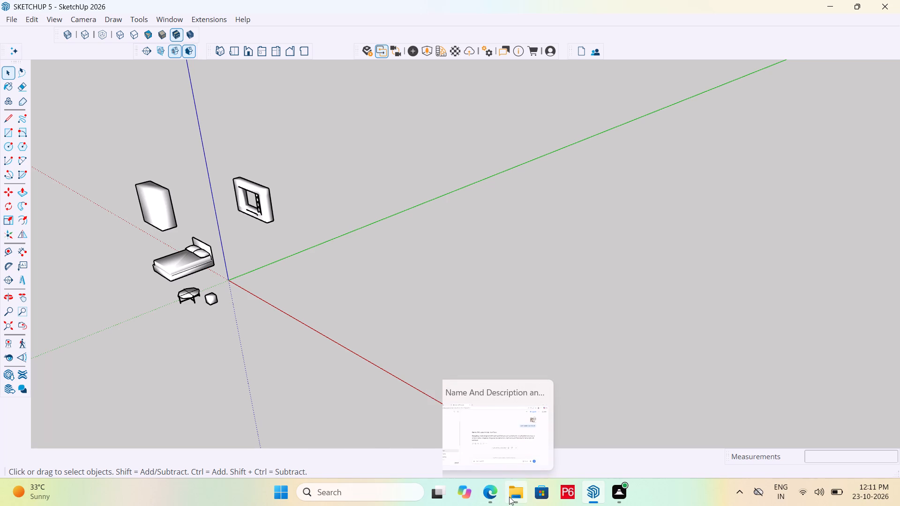
Switch to File Explorer and bring up the FILES folder with the reference floor plan images.
click(549, 443)
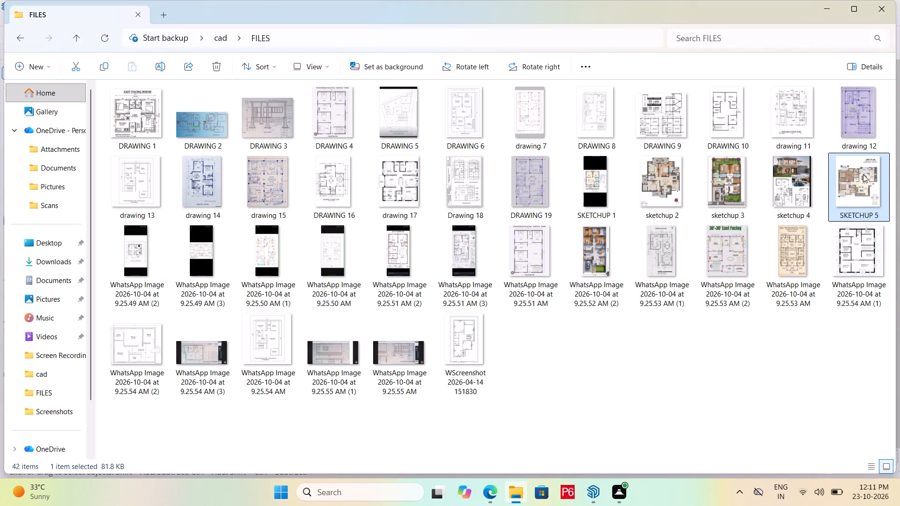
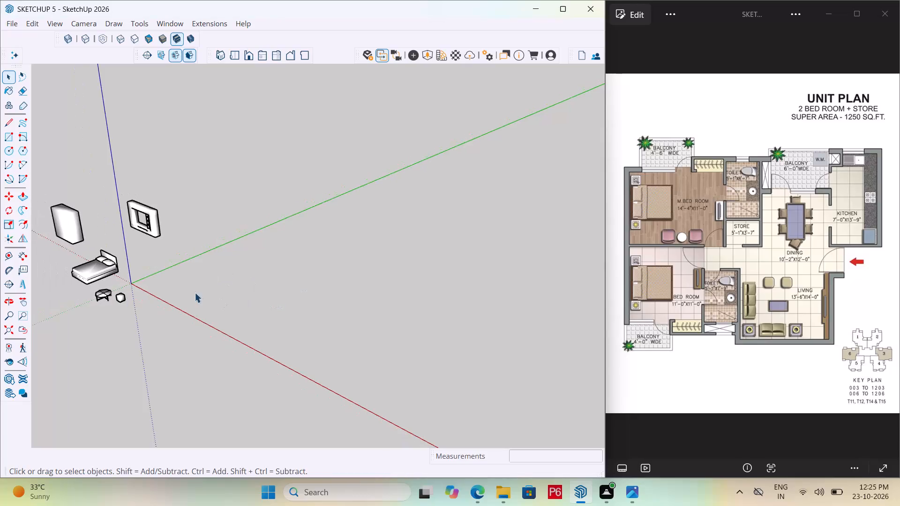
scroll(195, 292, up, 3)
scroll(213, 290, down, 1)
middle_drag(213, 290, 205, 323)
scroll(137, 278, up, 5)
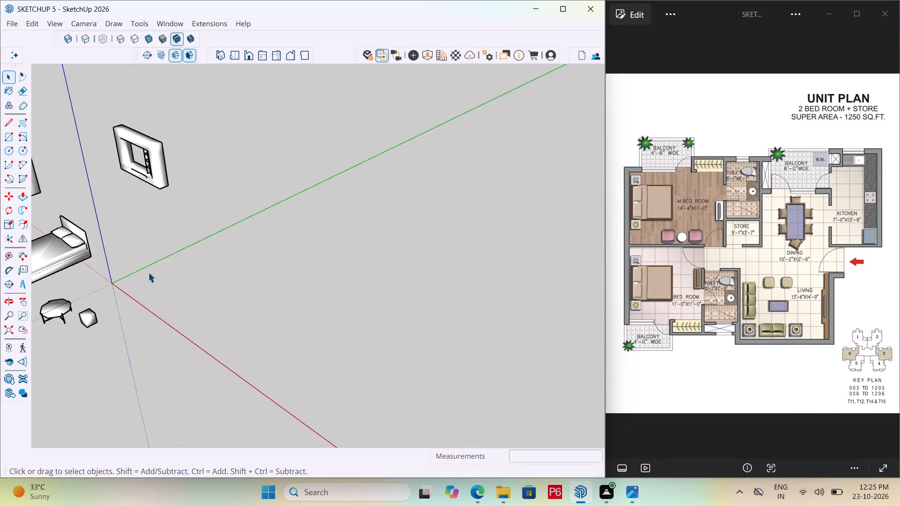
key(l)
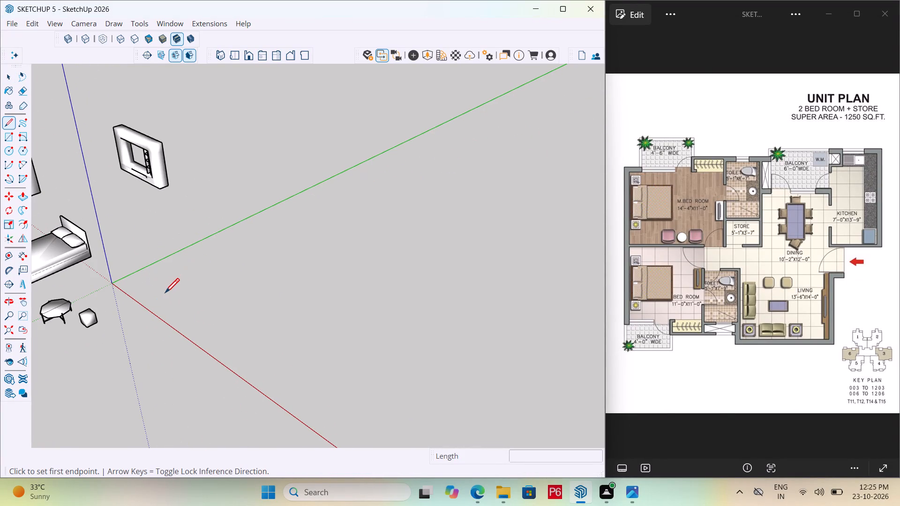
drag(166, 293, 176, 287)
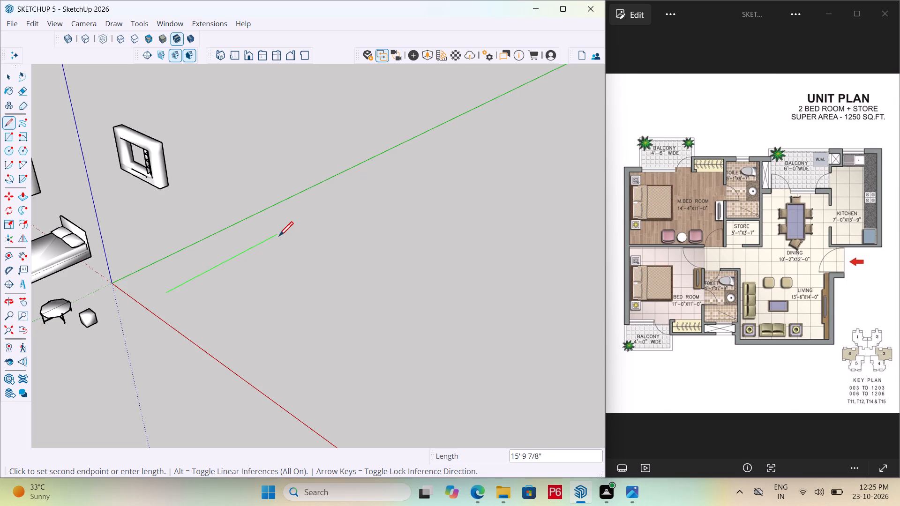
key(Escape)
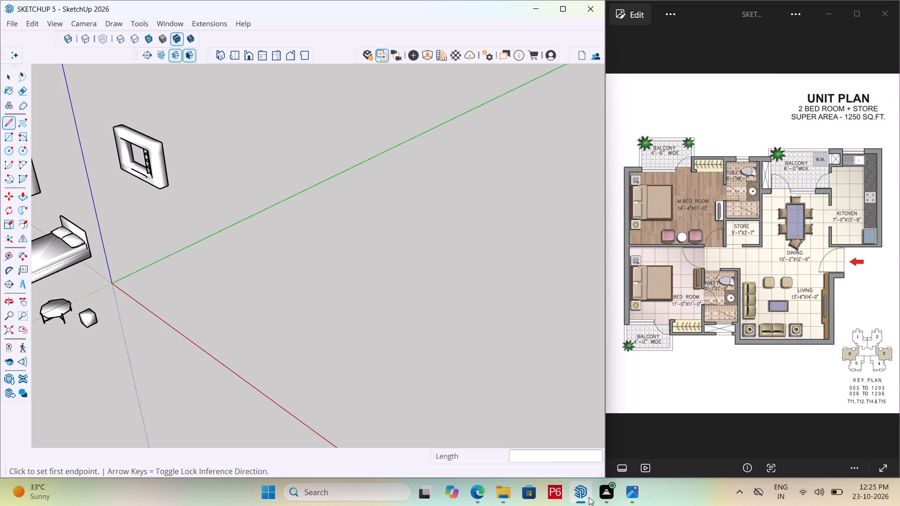
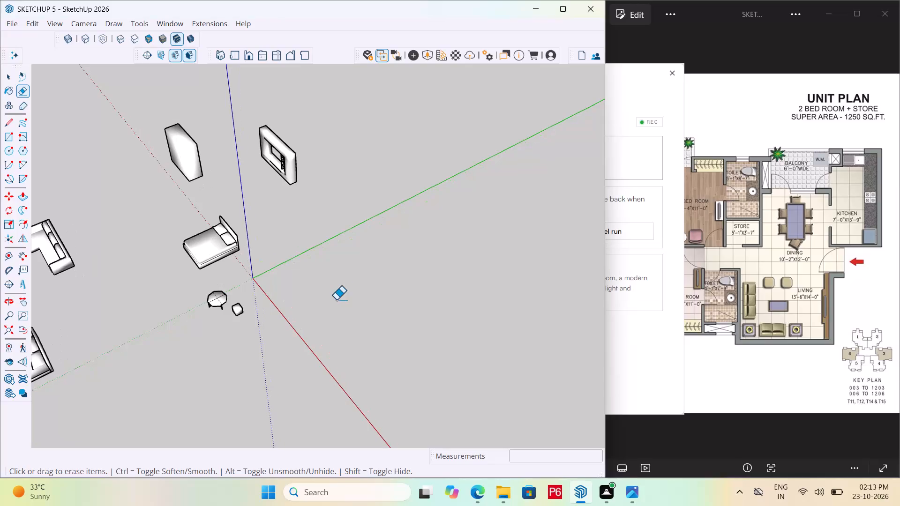
Draw a closed 11' by 11' square floor outline for the bedroom with the Line tool, aligned to the green and red axes.
key(l)
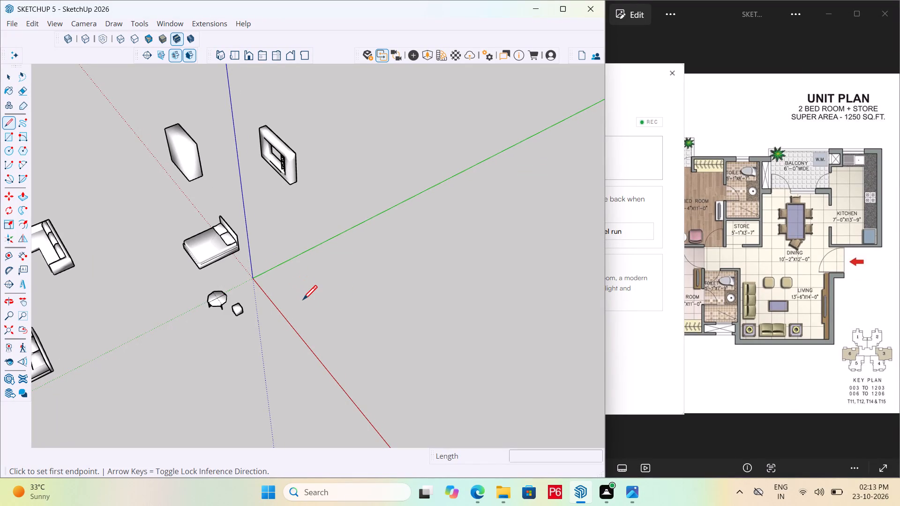
click(303, 301)
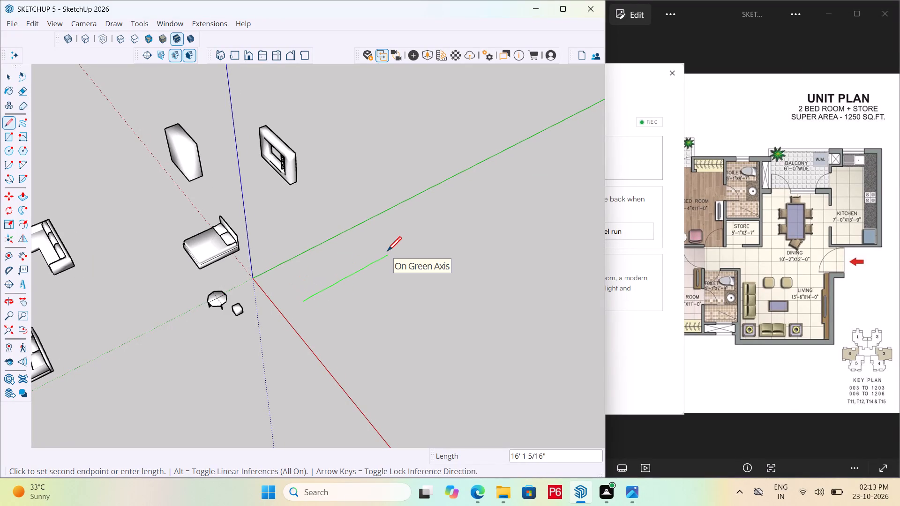
double_click(817, 275)
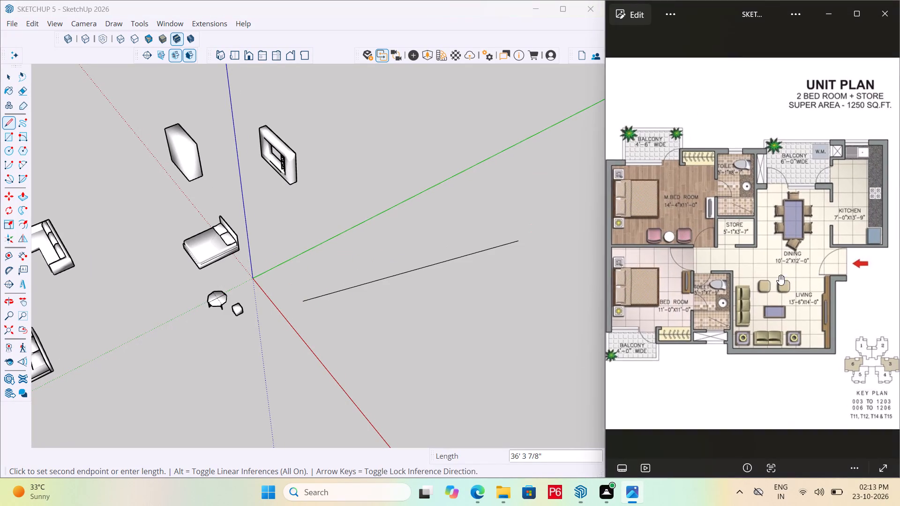
scroll(741, 266, down, 5)
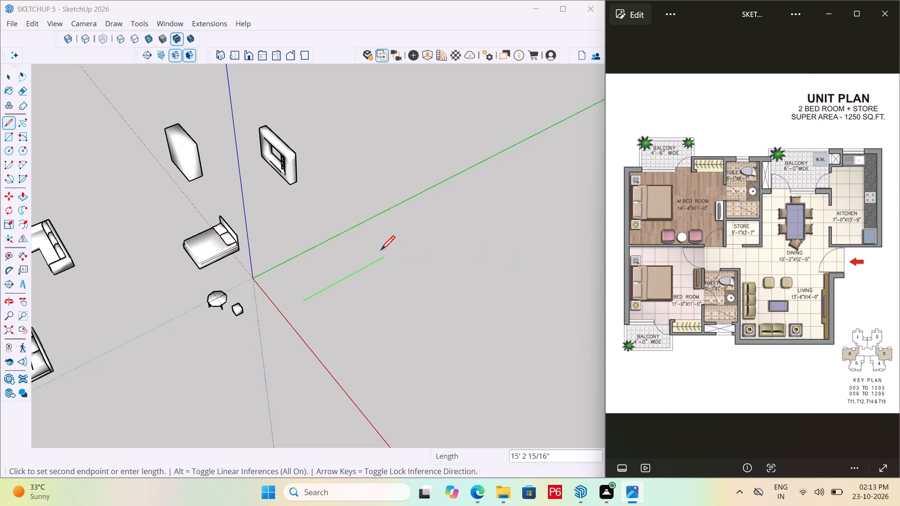
middle_drag(380, 252, 528, 329)
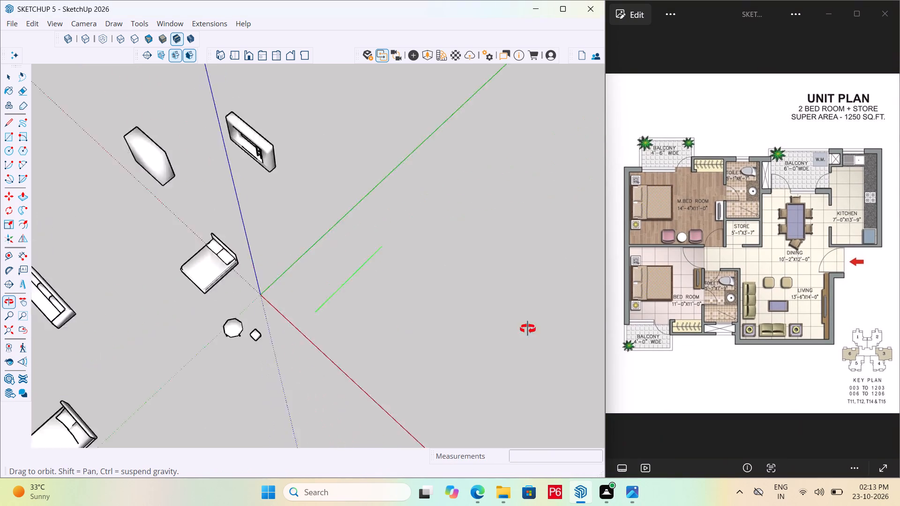
middle_drag(528, 329, 575, 315)
scroll(324, 281, down, 7)
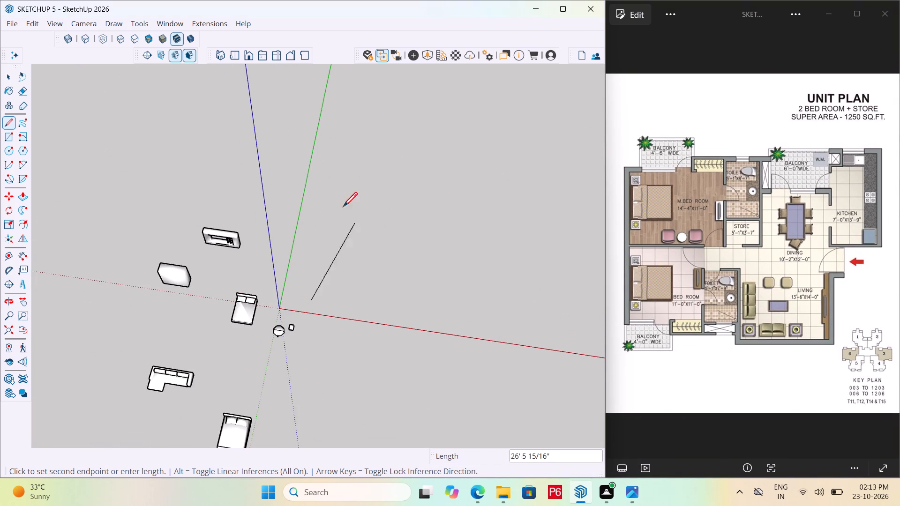
scroll(336, 200, up, 3)
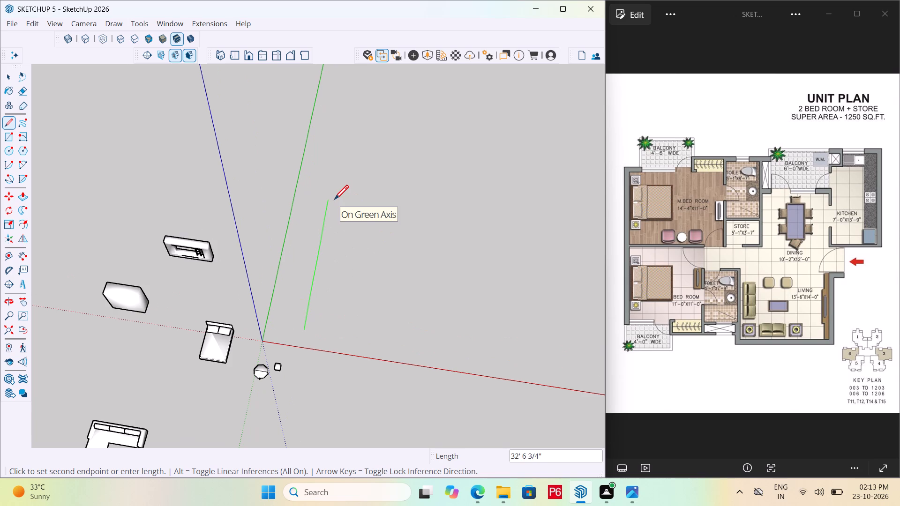
text(11')
key(Return)
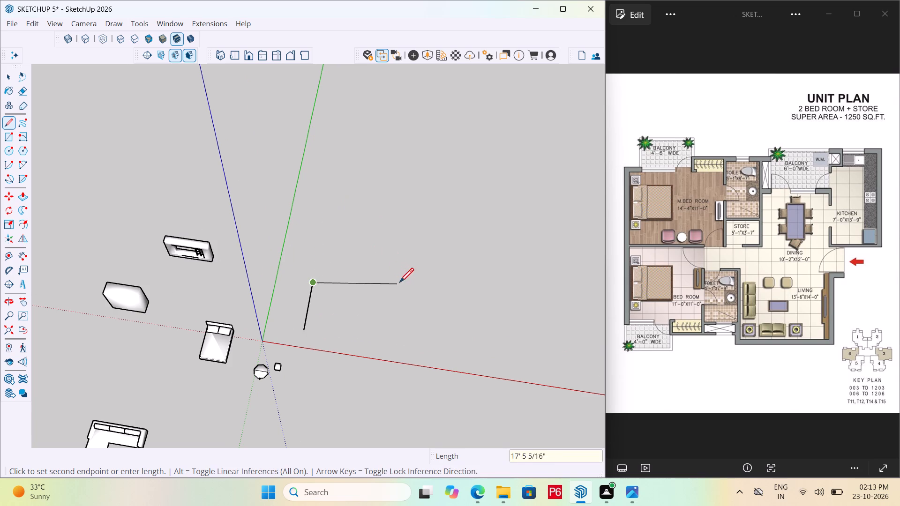
text(11')
key(Return)
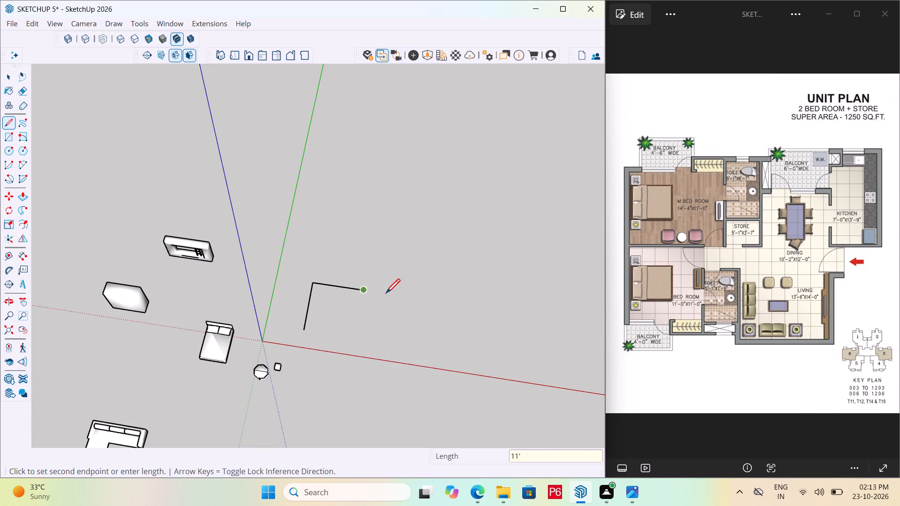
text(11')
key(Return)
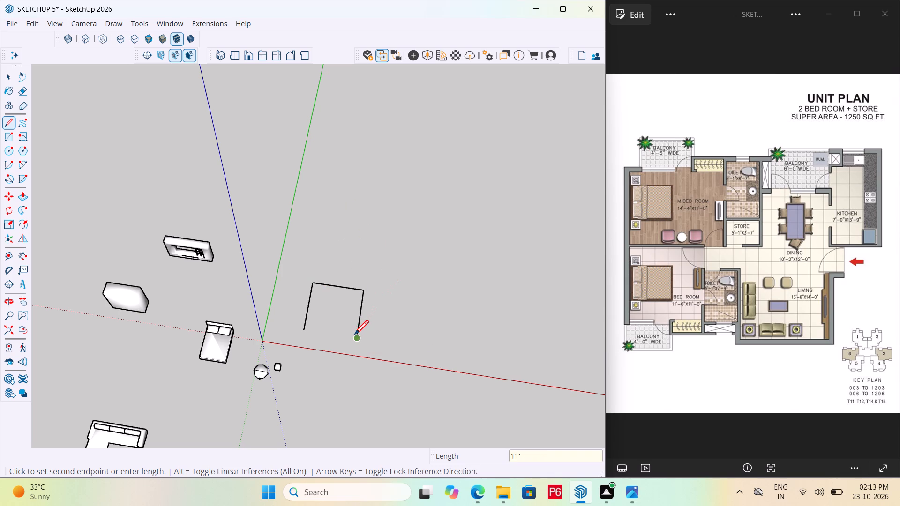
click(305, 328)
key(space)
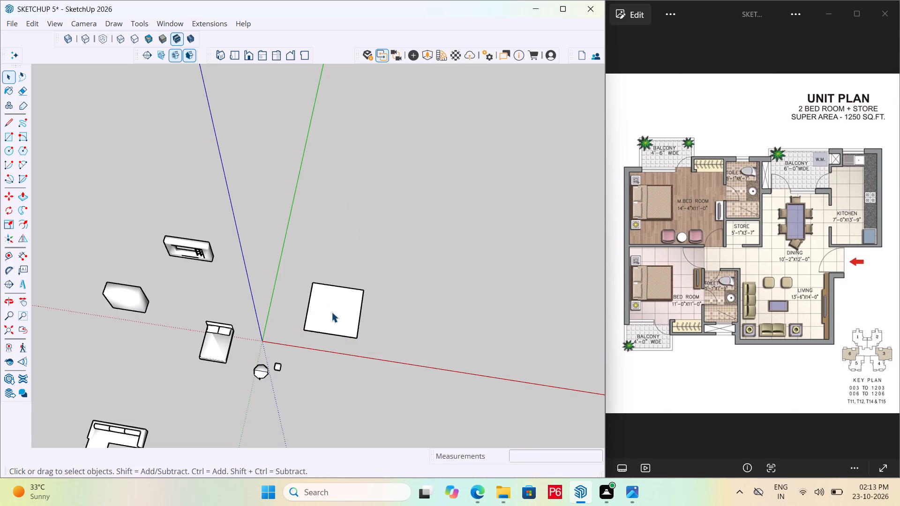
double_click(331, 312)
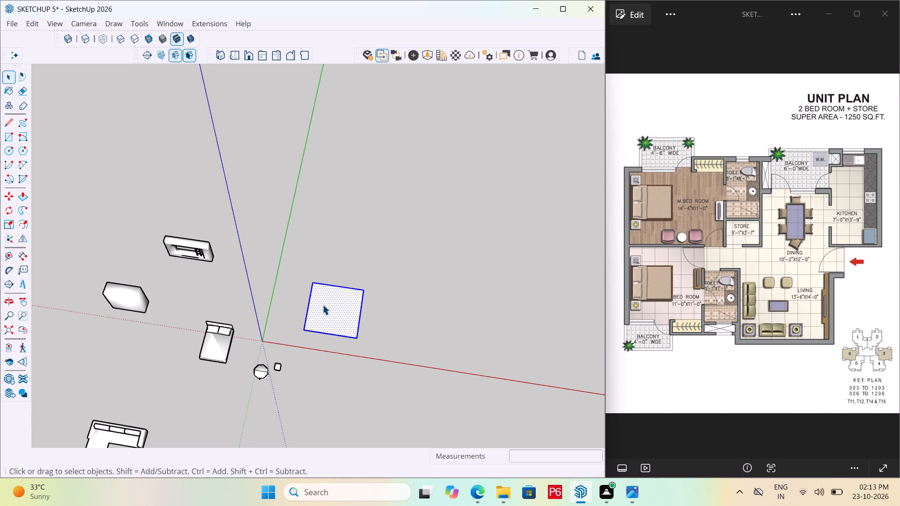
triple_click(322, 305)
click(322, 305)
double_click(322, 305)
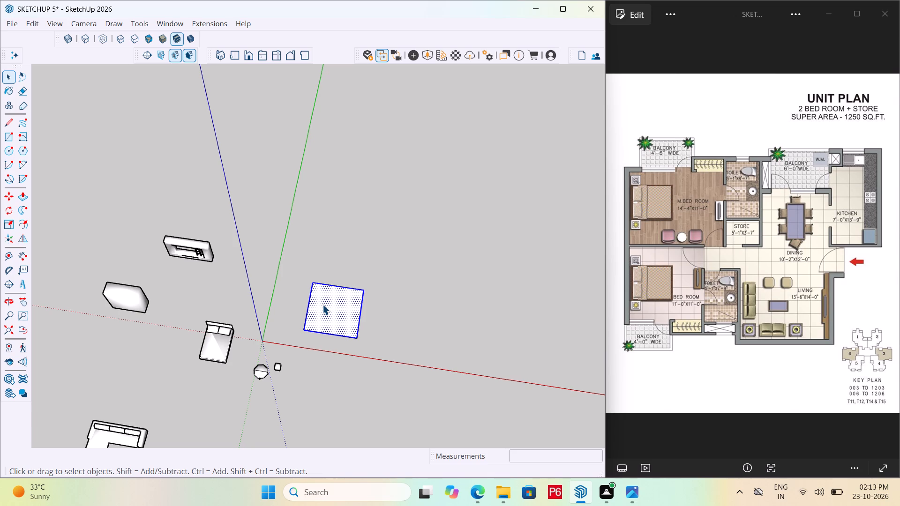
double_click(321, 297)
Place guide lines 6" outside the bedroom square's two edges that run parallel to the red axis.
scroll(327, 296, up, 6)
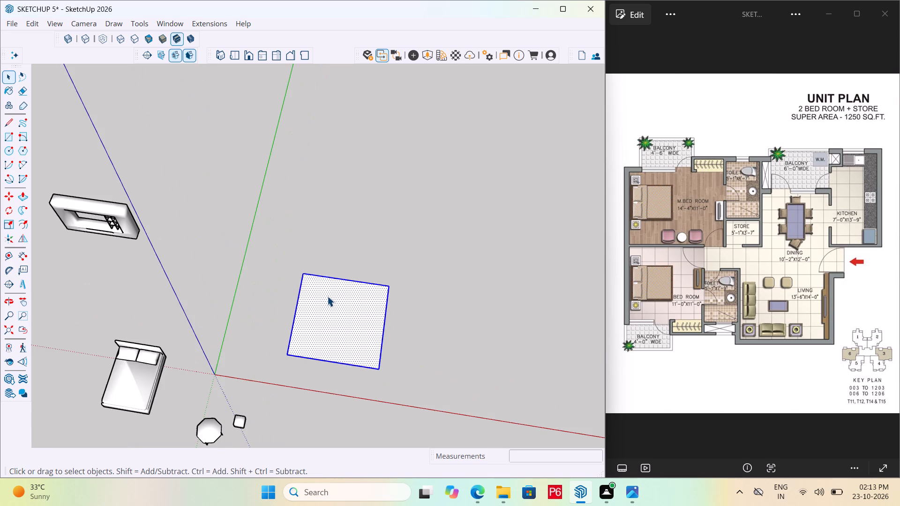
key(t)
click(348, 275)
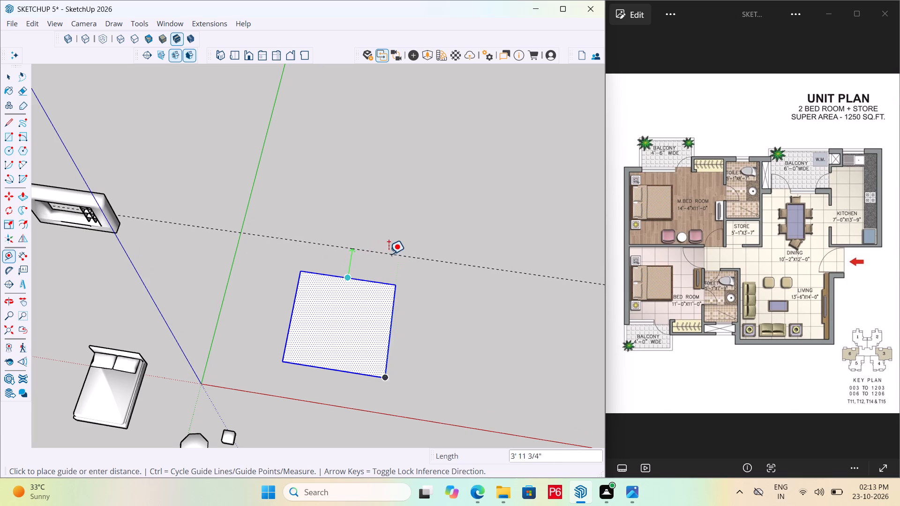
middle_drag(405, 252, 361, 235)
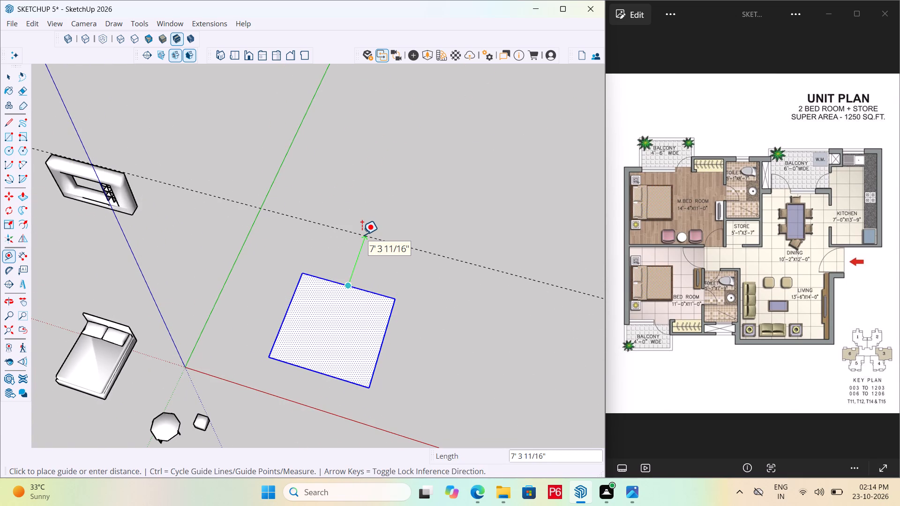
text(6")
key(Return)
scroll(338, 217, down, 5)
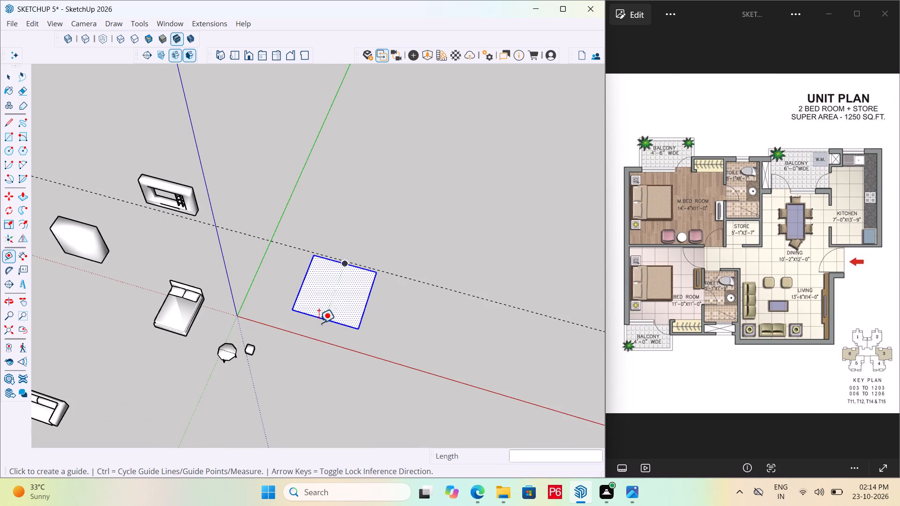
scroll(336, 309, up, 2)
click(352, 333)
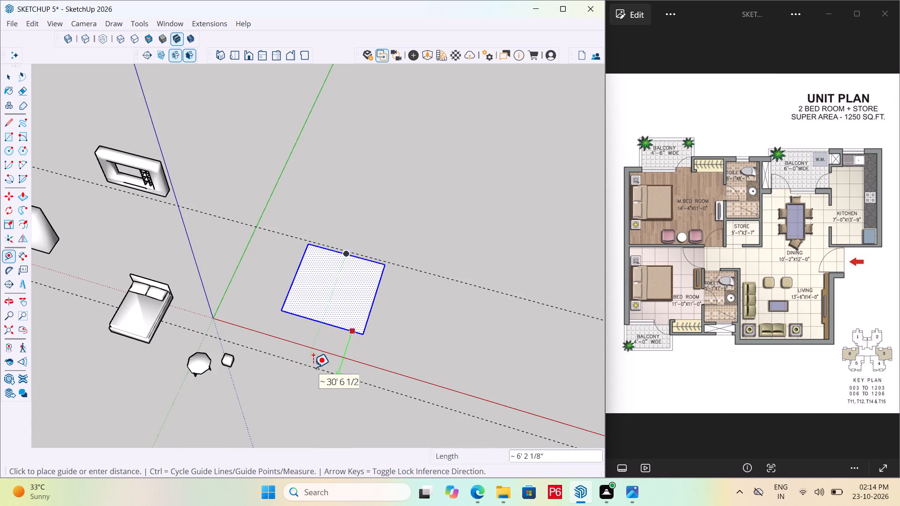
text(6")
key(Return)
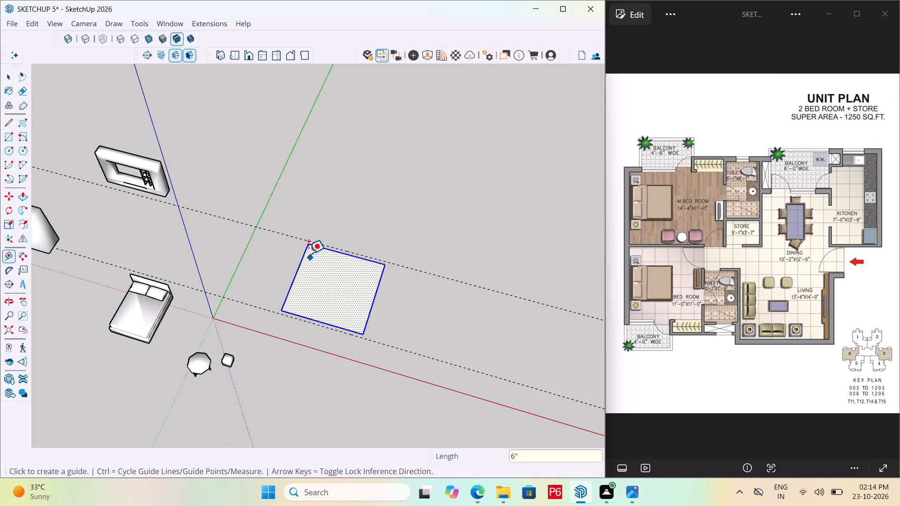
Place guides parallel to the green axis, 9" outside the square's edge nearest the origin and 6" outside the opposite edge.
scroll(300, 266, up, 3)
click(293, 280)
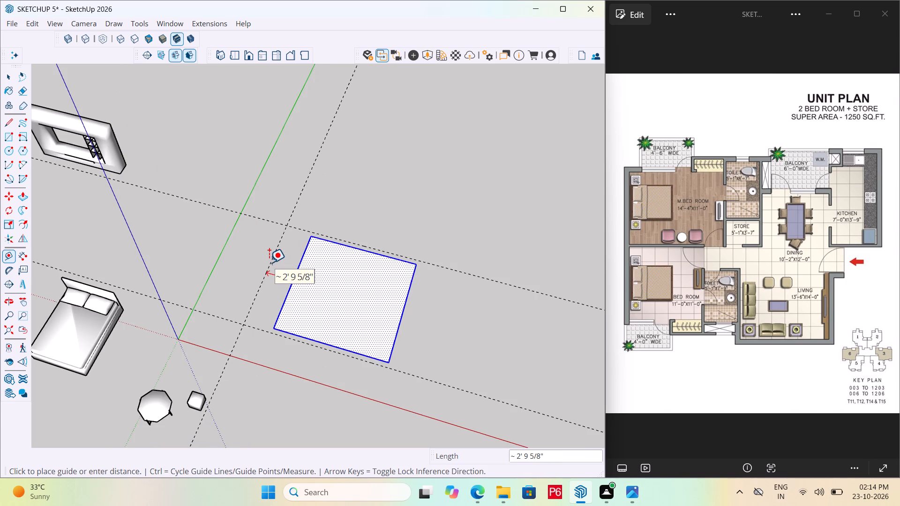
key(9)
key(shift+quotedbl)
key(Return)
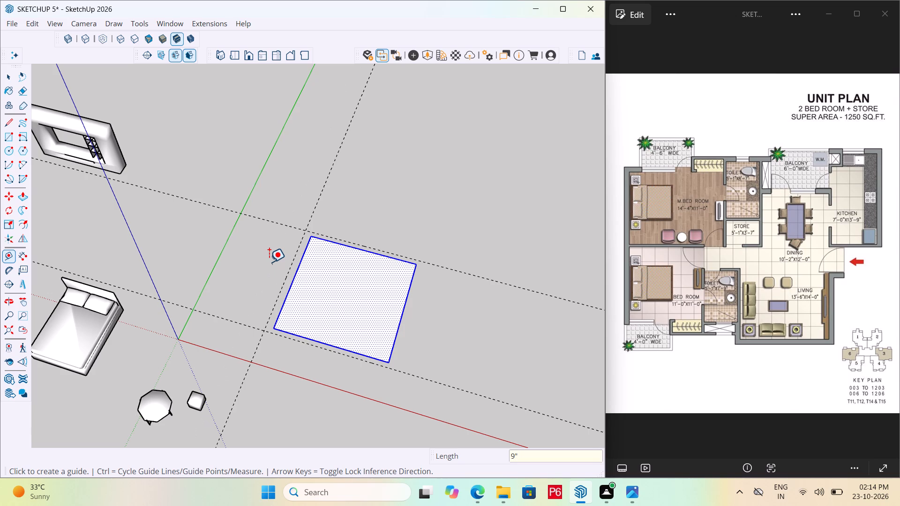
click(397, 336)
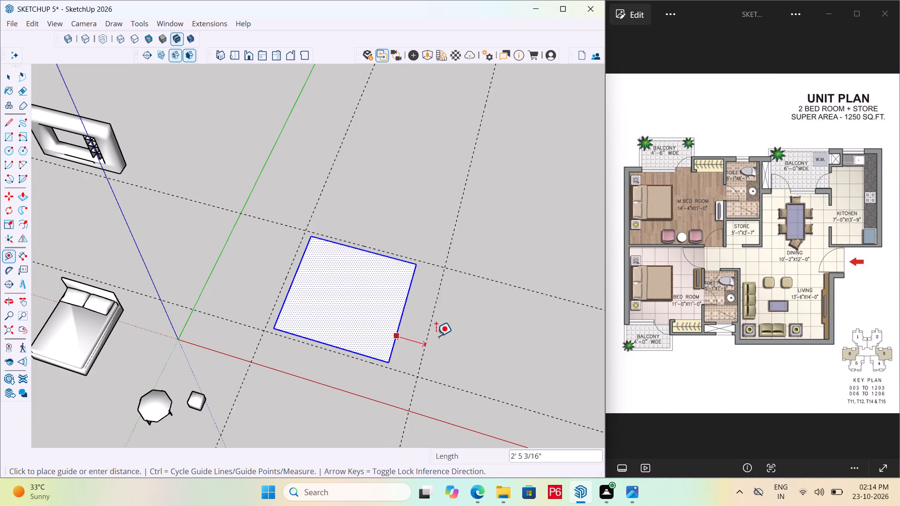
text(6")
key(Return)
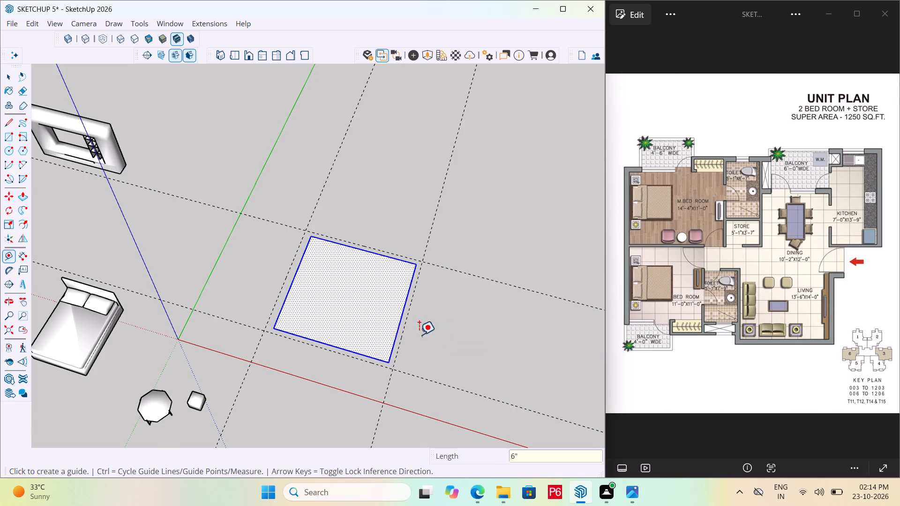
Draw a 12' 3" by 12' rectangle between the outer guide intersections as the bedroom's outer wall outline.
key(r)
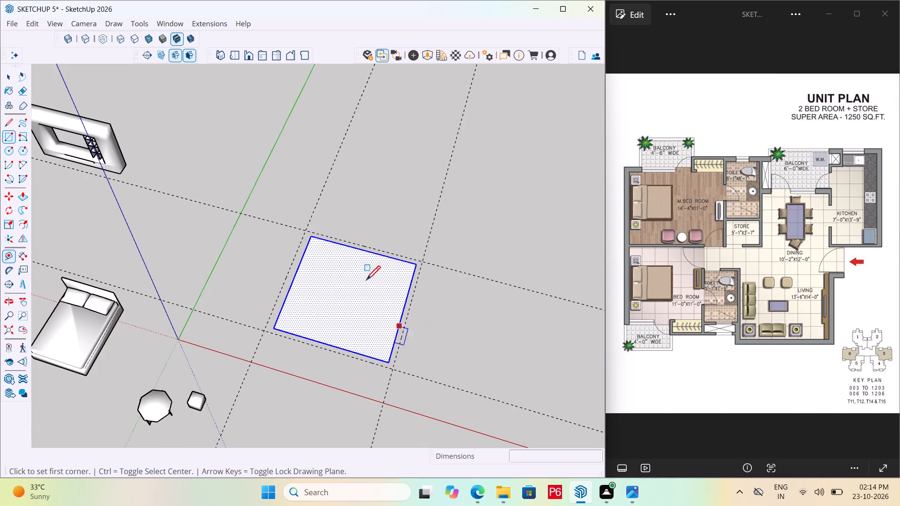
click(306, 230)
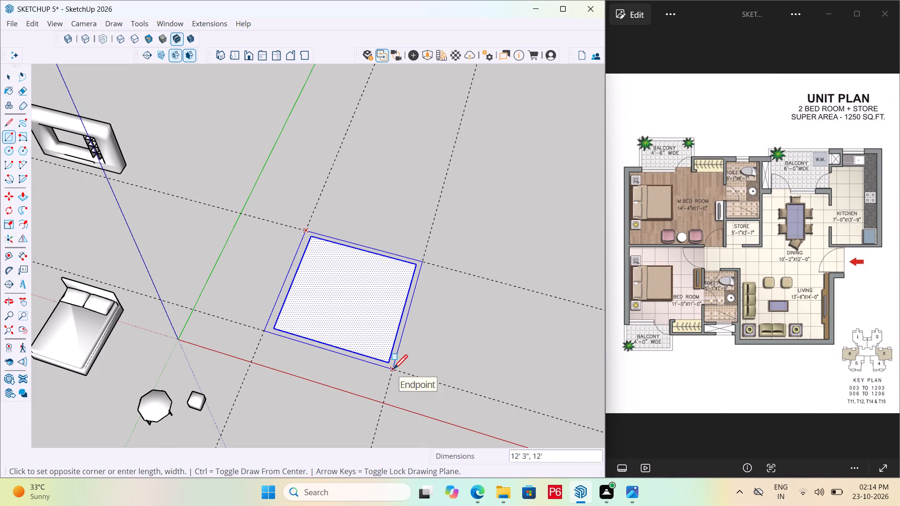
click(393, 371)
Erase the four guide lines around the bedroom outline.
scroll(298, 282, down, 2)
key(e)
drag(369, 211, 420, 224)
drag(415, 220, 242, 320)
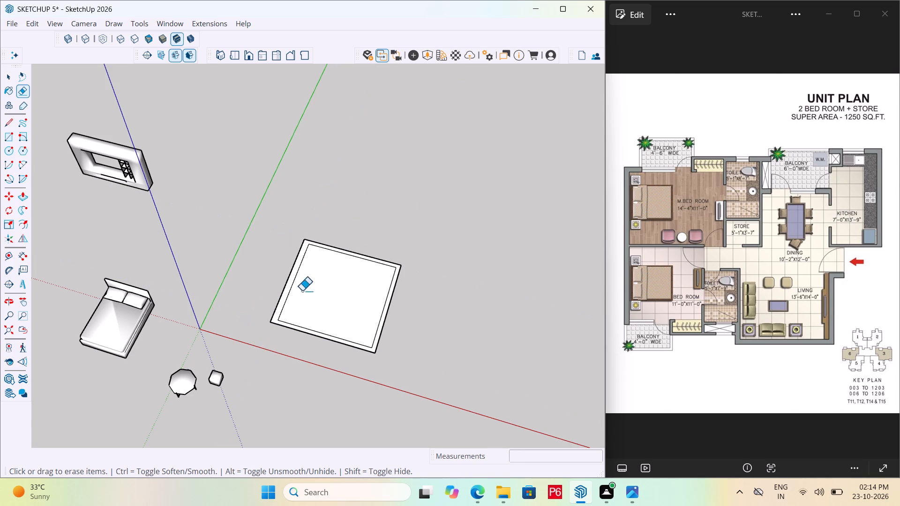
Save the model.
key(ctrl+s)
key(ctrl+s)
key(ctrl+s)
key(ctrl+s)
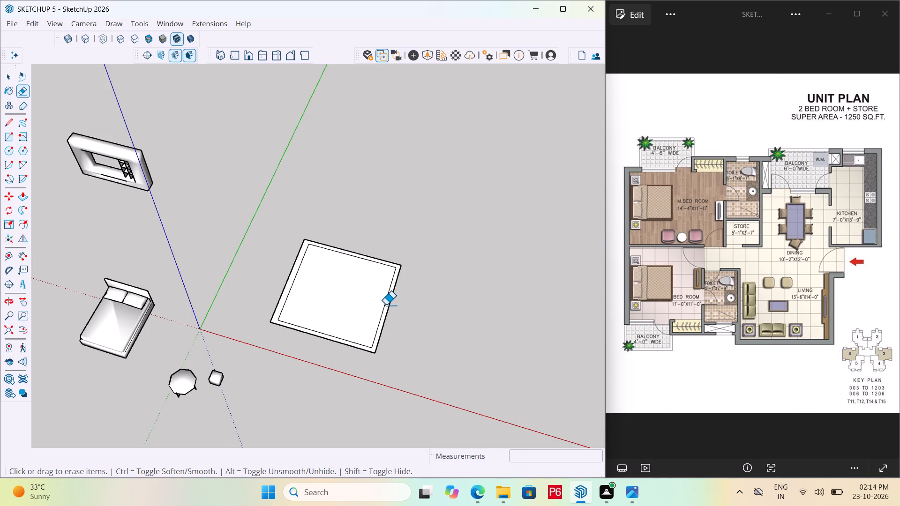
key(ctrl+s)
key(ctrl+s)
key(ctrl+s)
key(ctrl+s)
key(ctrl+s)
key(ctrl+s)
key(ctrl+s)
key(ctrl+s)
Place a guide 11' beyond the bedroom outline's far outer edge along the green axis, and another 6" past it.
scroll(409, 230, up, 5)
scroll(357, 305, down, 3)
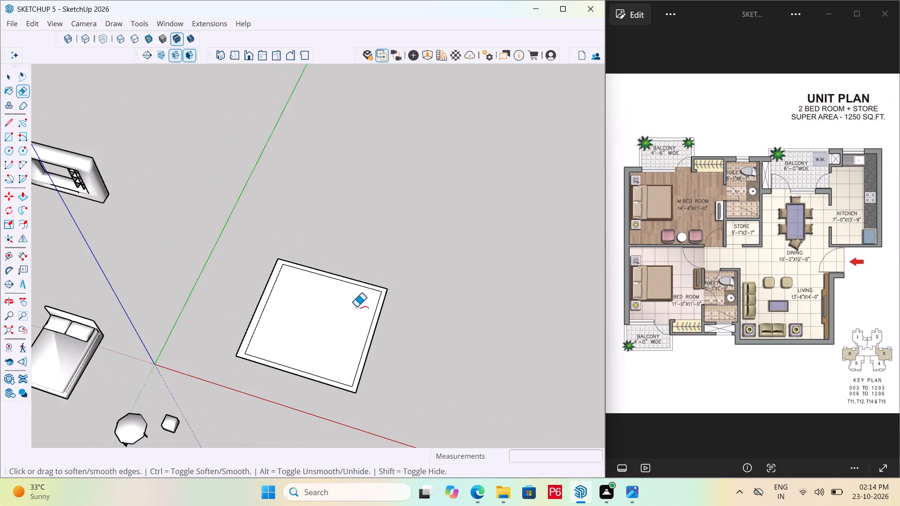
key(t)
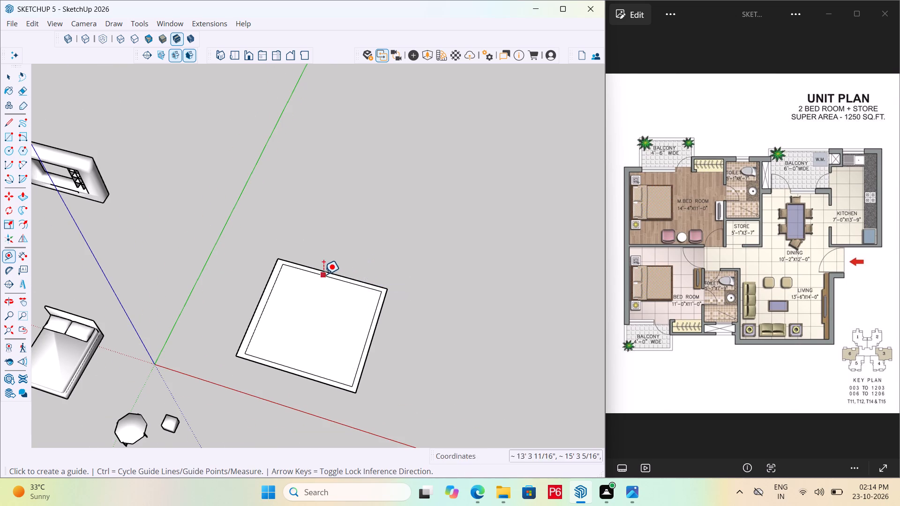
drag(330, 269, 333, 265)
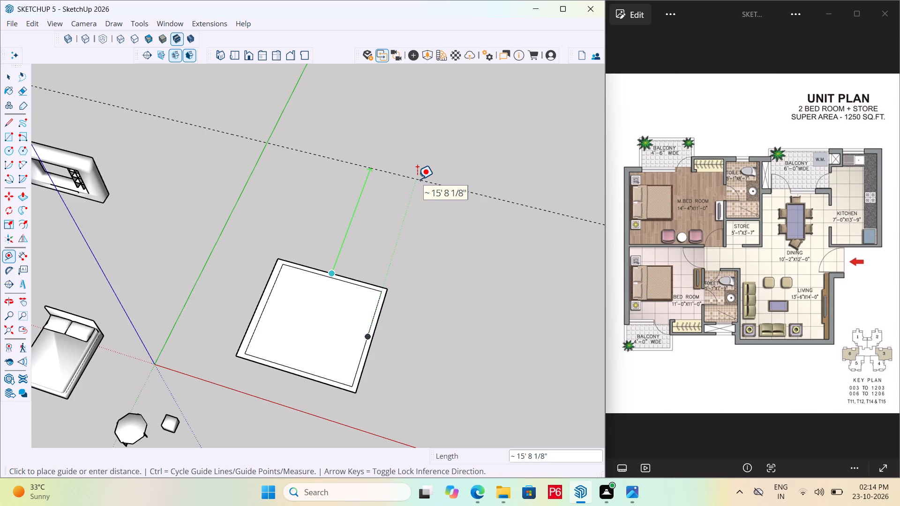
text(11')
key(Return)
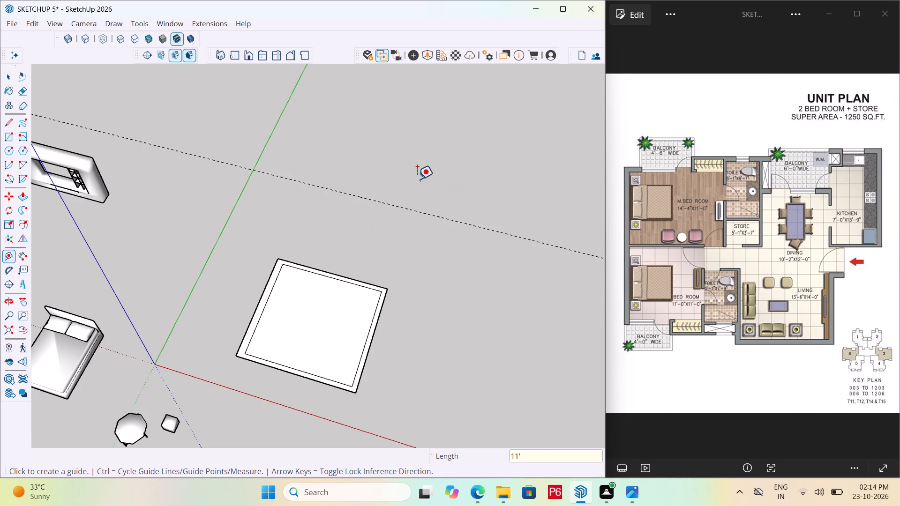
click(375, 200)
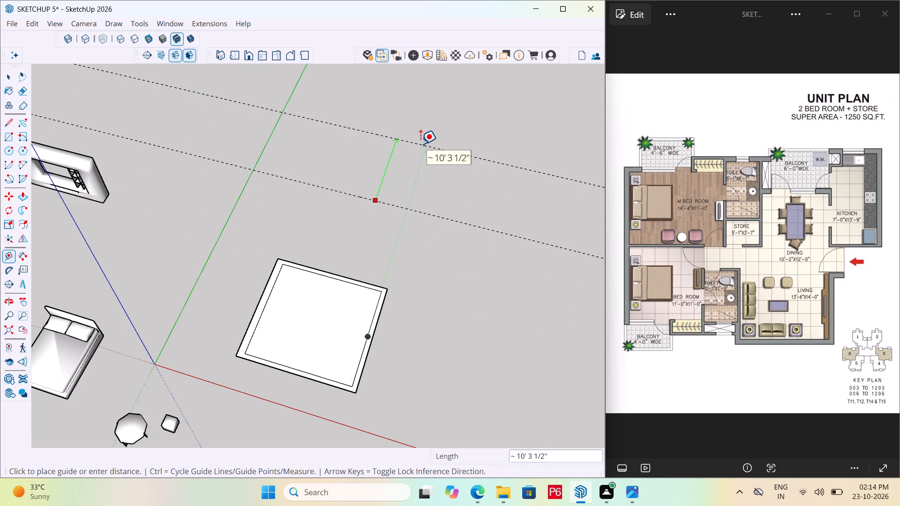
text(6")
key(Return)
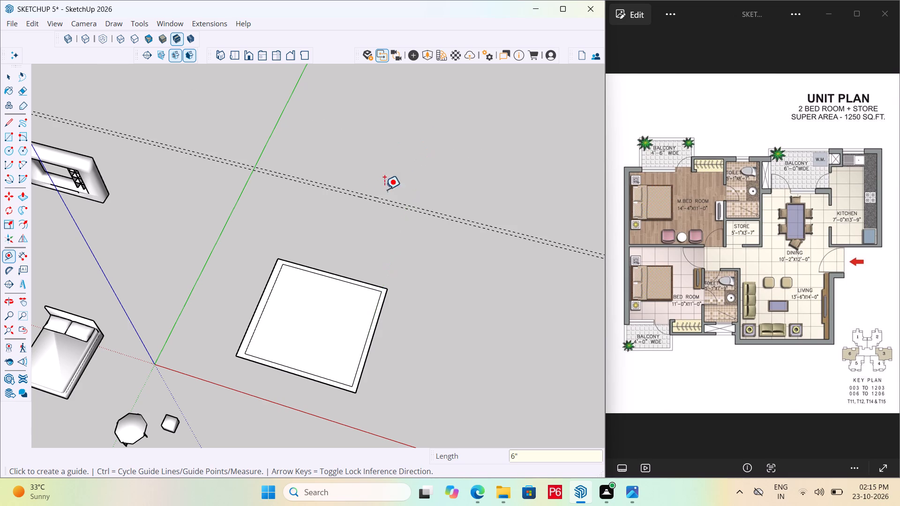
scroll(324, 260, up, 3)
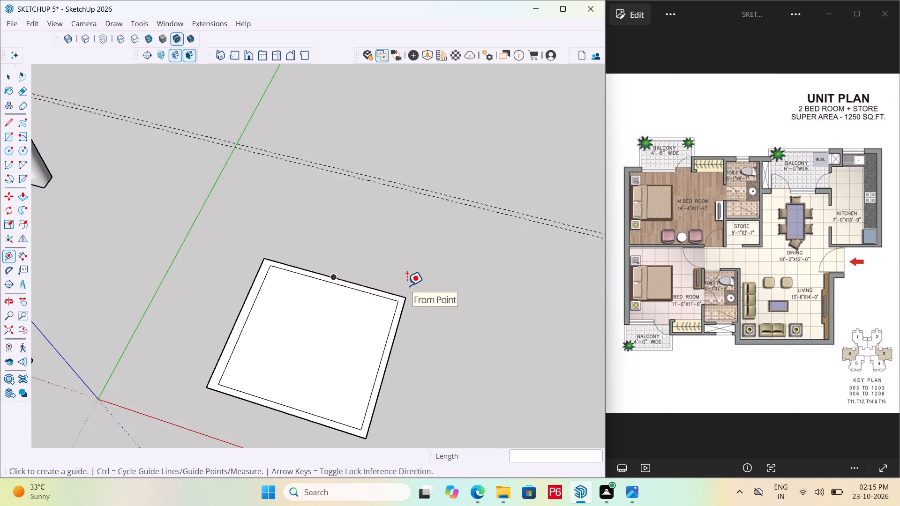
Draw two parallel 11' 6" wall lines along the green axis, from the bedroom's outer and inner far corners to the two guides.
key(l)
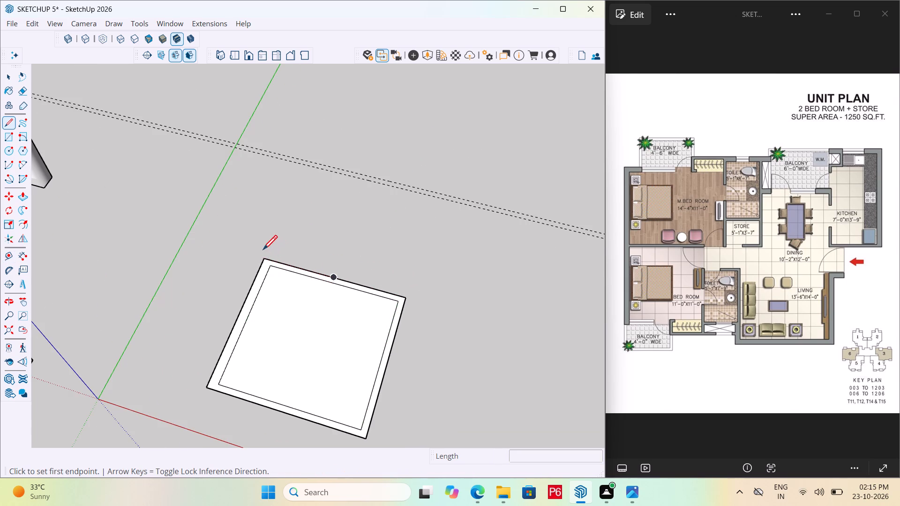
click(267, 259)
click(309, 159)
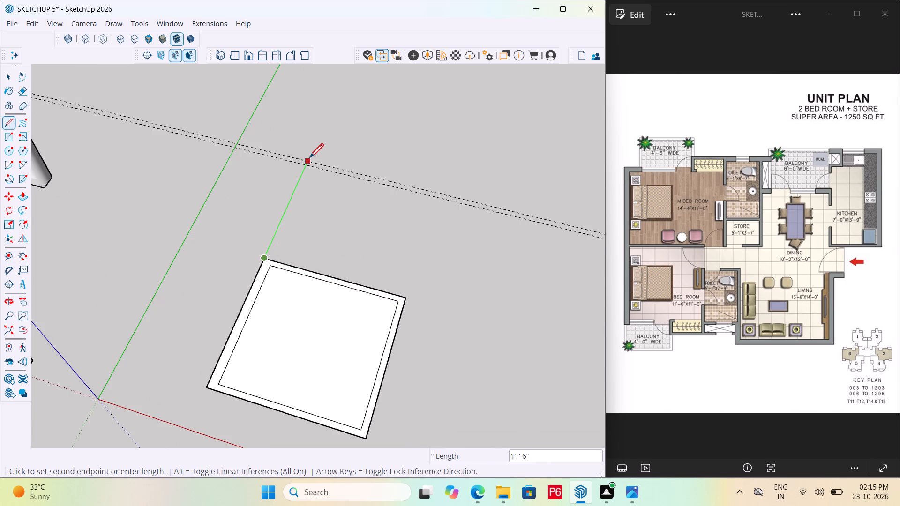
key(space)
key(l)
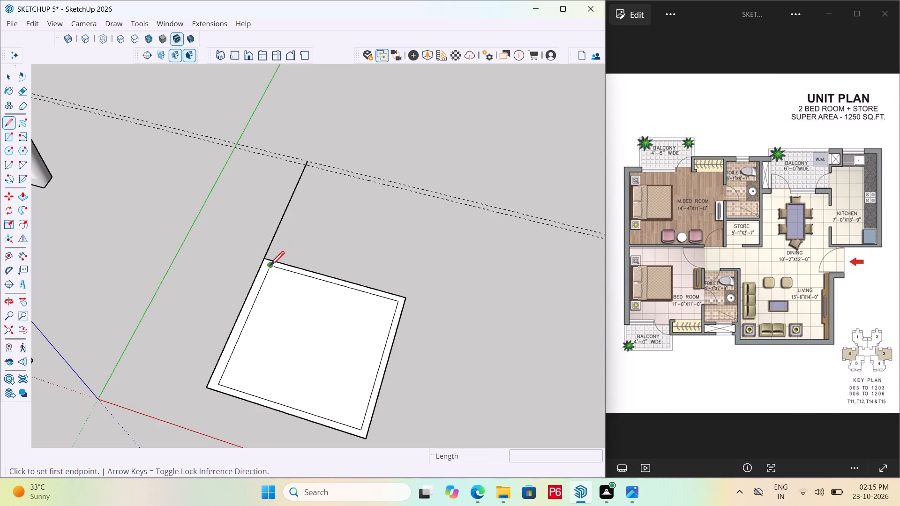
click(270, 267)
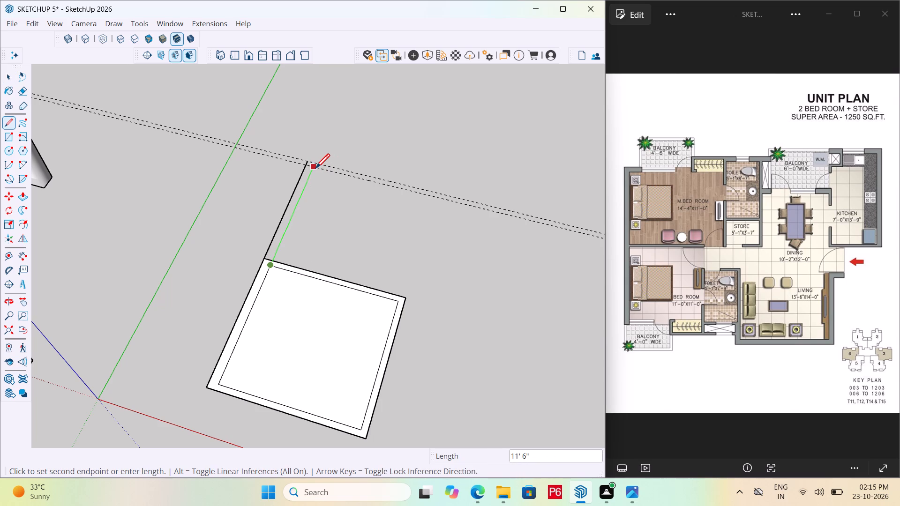
click(315, 170)
key(space)
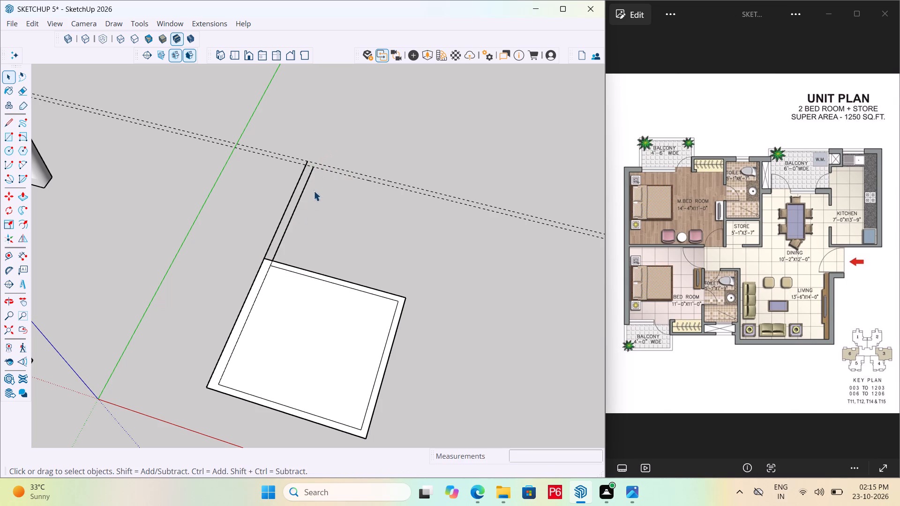
Place a guide 14' 4" from the new inner wall line along the red axis, and another 6" past it.
key(t)
click(294, 210)
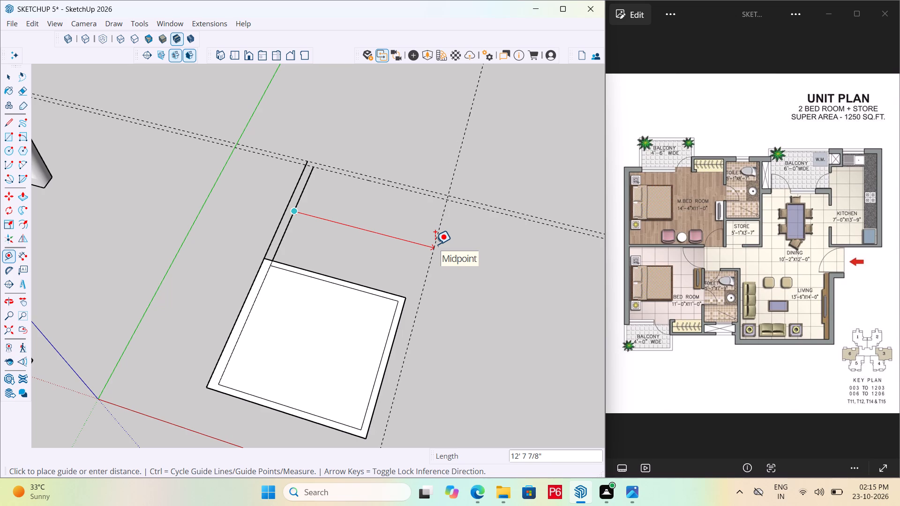
text(14')
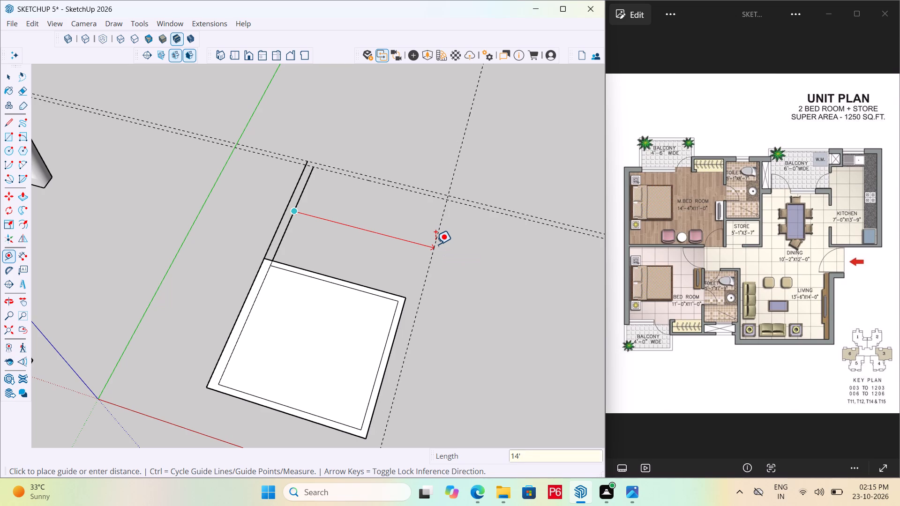
text(4")
key(Return)
scroll(335, 208, down, 2)
key(space)
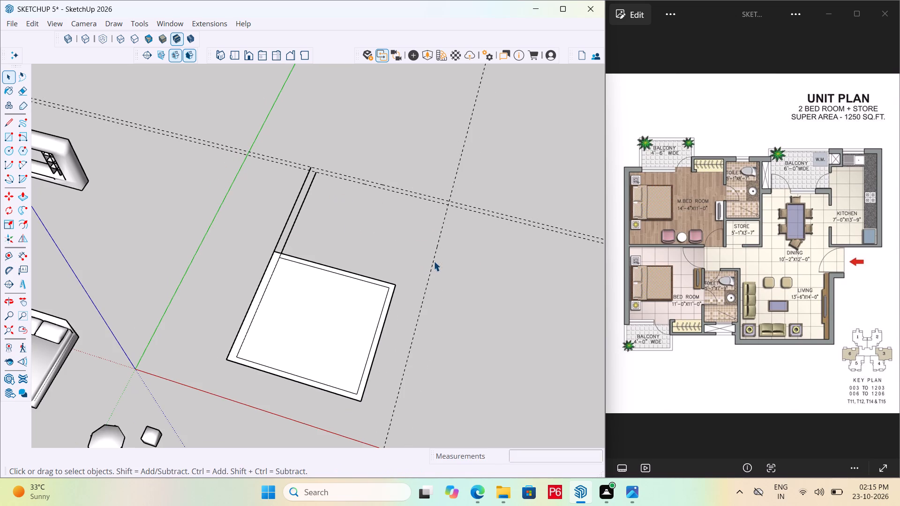
key(t)
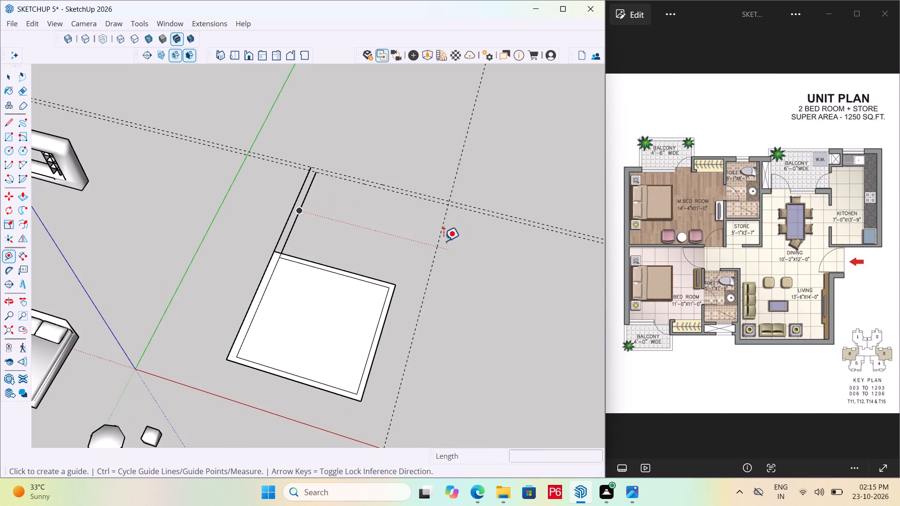
click(443, 225)
key(6)
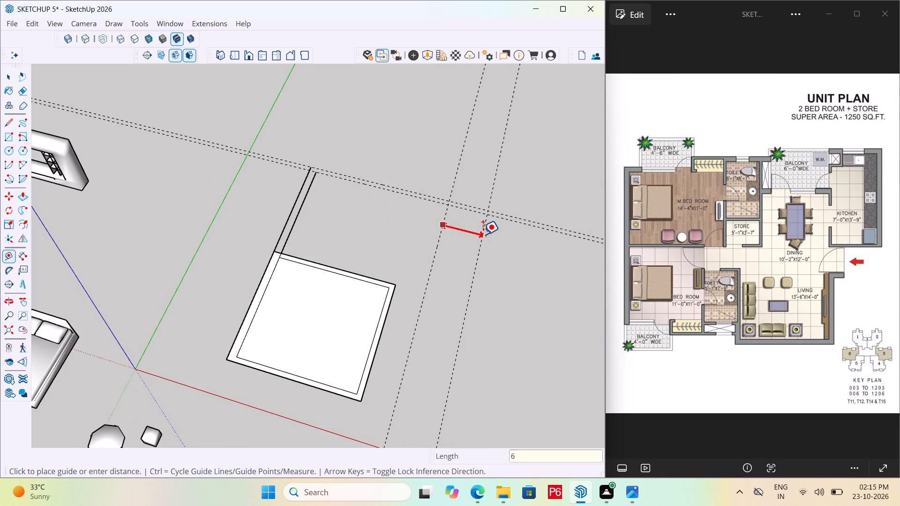
key(shift+quotedbl)
key(Return)
Extend the shared wall along the red axis with a line from the bedroom's inner corner past both guides and a 2' 10" line from its outer corner.
scroll(459, 196, up, 3)
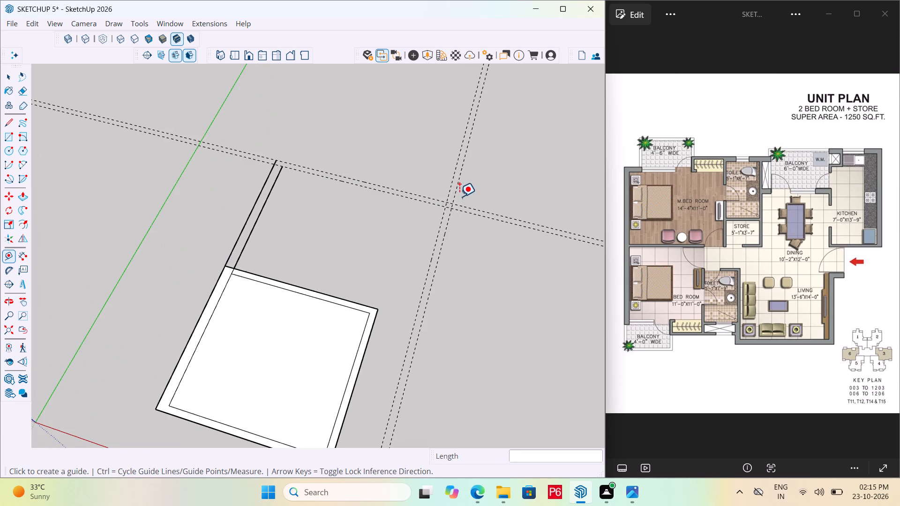
key(l)
click(366, 316)
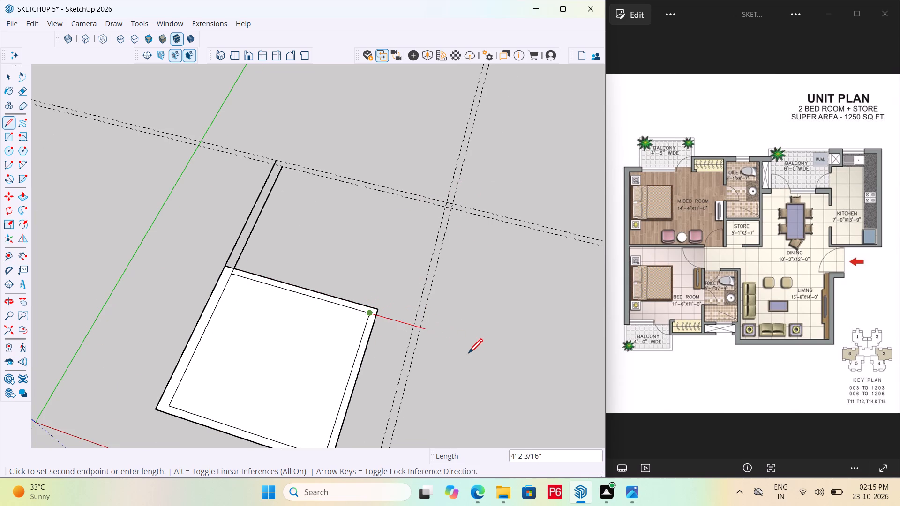
click(471, 355)
key(Escape)
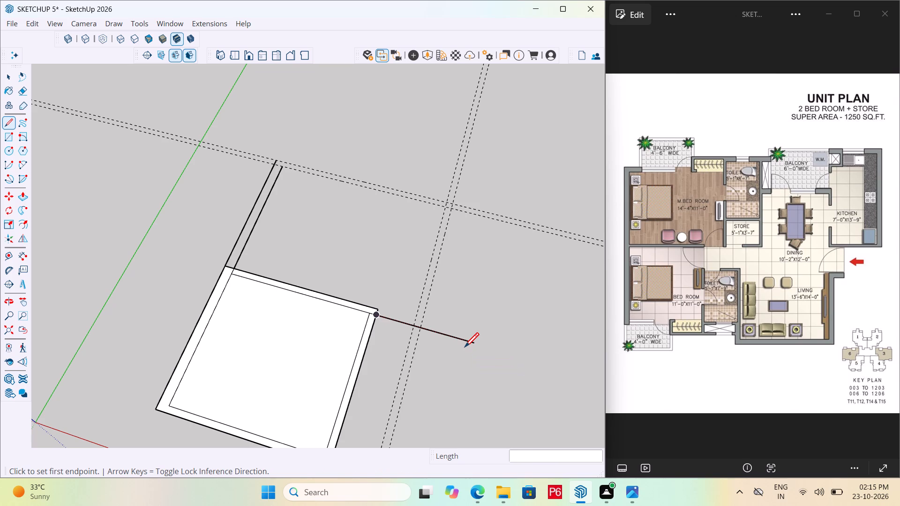
key(space)
scroll(406, 316, up, 5)
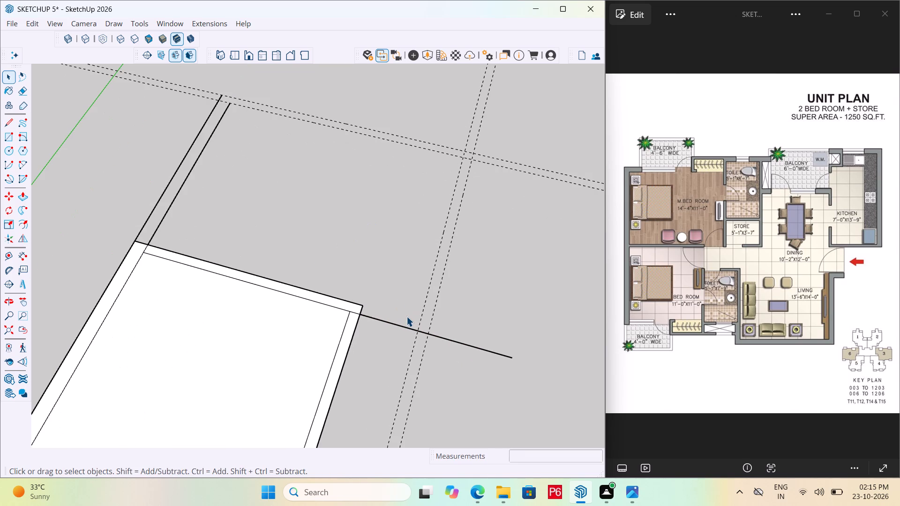
key(l)
click(361, 303)
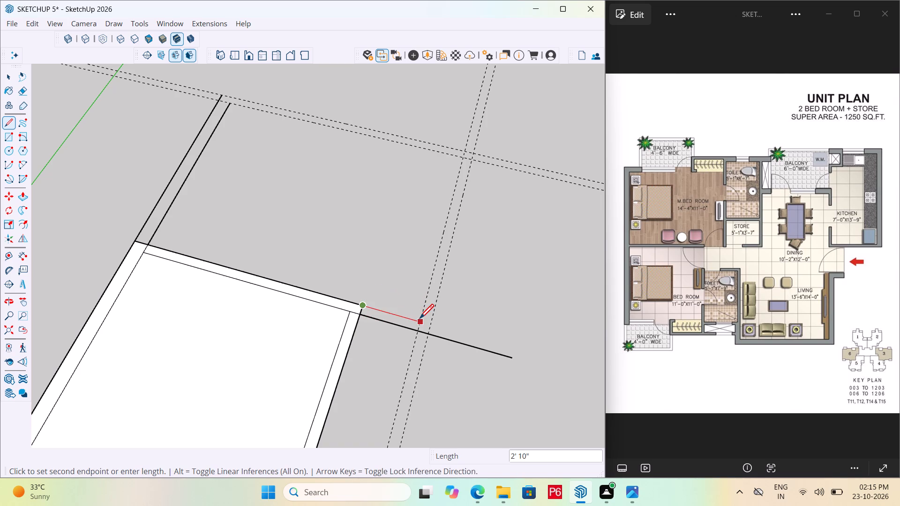
click(420, 320)
key(space)
Draw the master bedroom's 14' 4" by 11' floor rectangle and the 15' 7" by 12' outer wall rectangle around it.
scroll(390, 268, down, 2)
key(r)
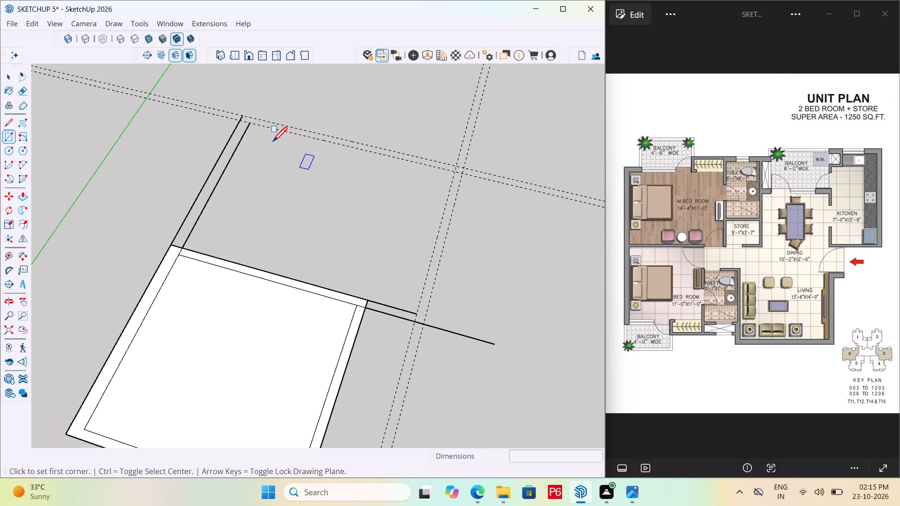
click(248, 128)
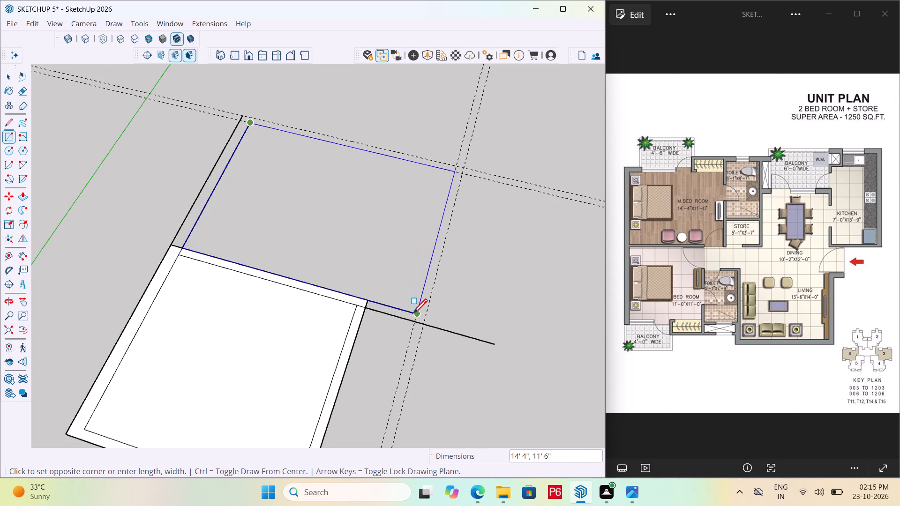
click(415, 315)
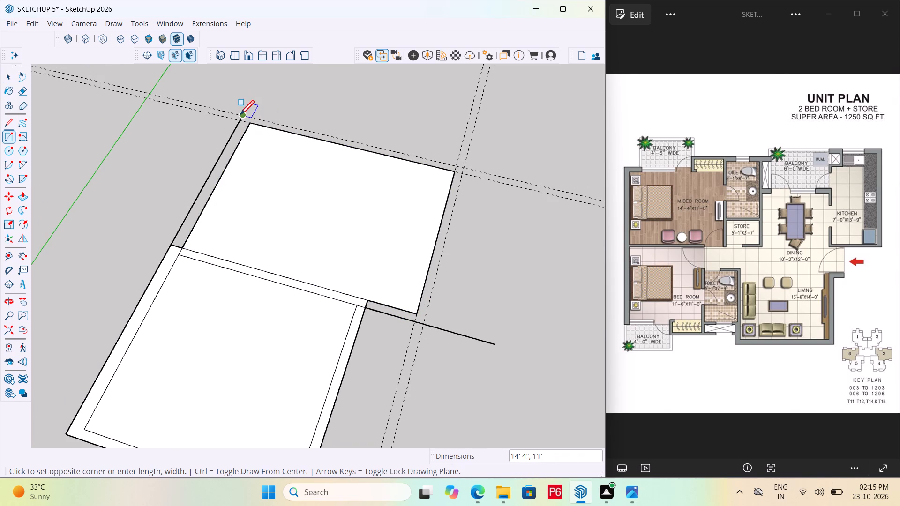
click(240, 116)
click(424, 326)
Erase the leftover wall line beyond the master bedroom's corner and the four guides around the room.
scroll(282, 234, down, 2)
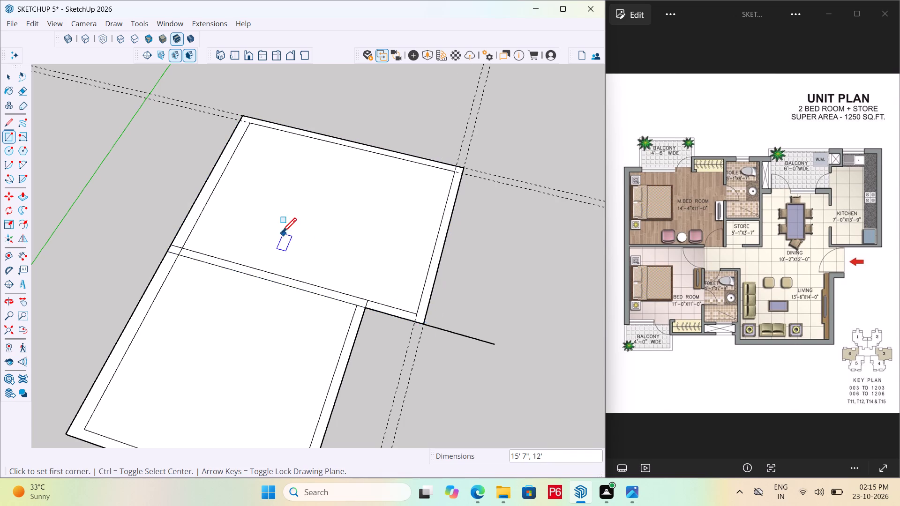
scroll(282, 234, down, 4)
key(space)
key(e)
drag(441, 320, 414, 303)
click(414, 303)
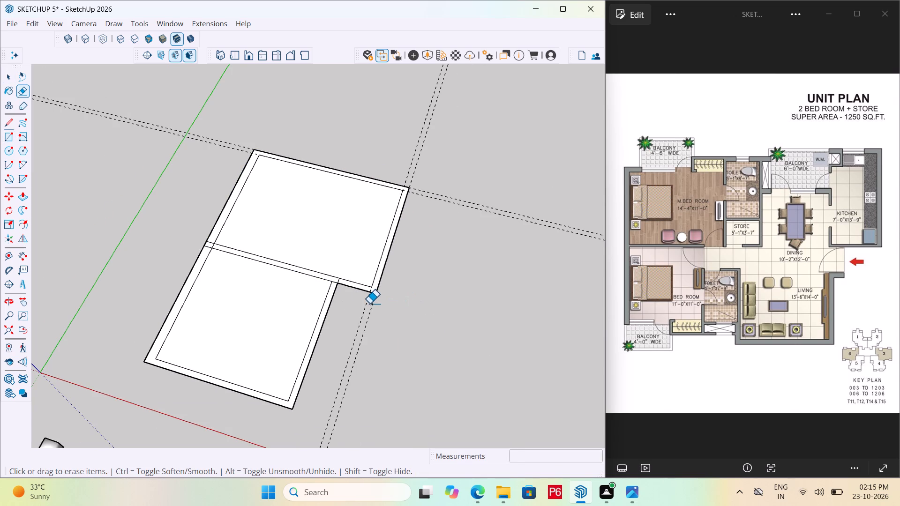
drag(365, 312, 376, 313)
click(376, 313)
drag(455, 187, 440, 201)
Place a guide 5' 1" beyond the master bedroom's outer edge along the red axis for the toilet, and another 6" past it.
scroll(242, 208, down, 4)
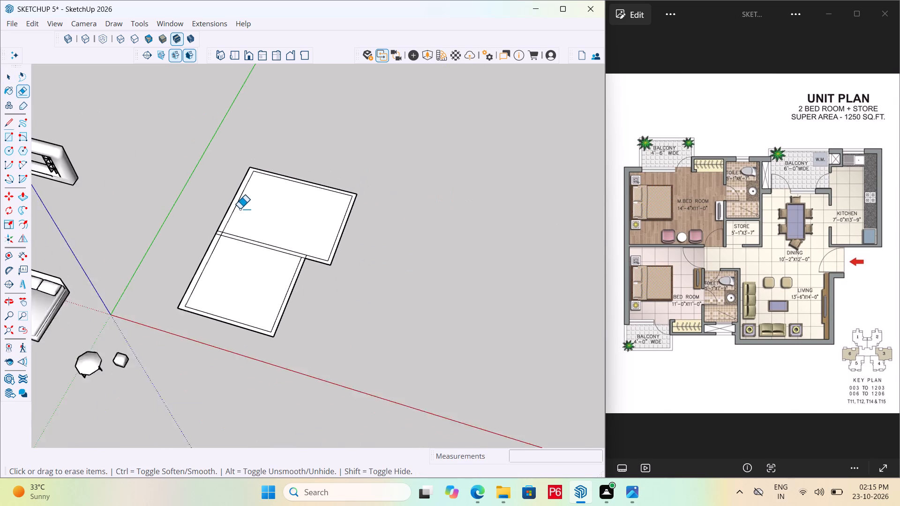
scroll(240, 209, down, 1)
middle_drag(260, 211, 251, 252)
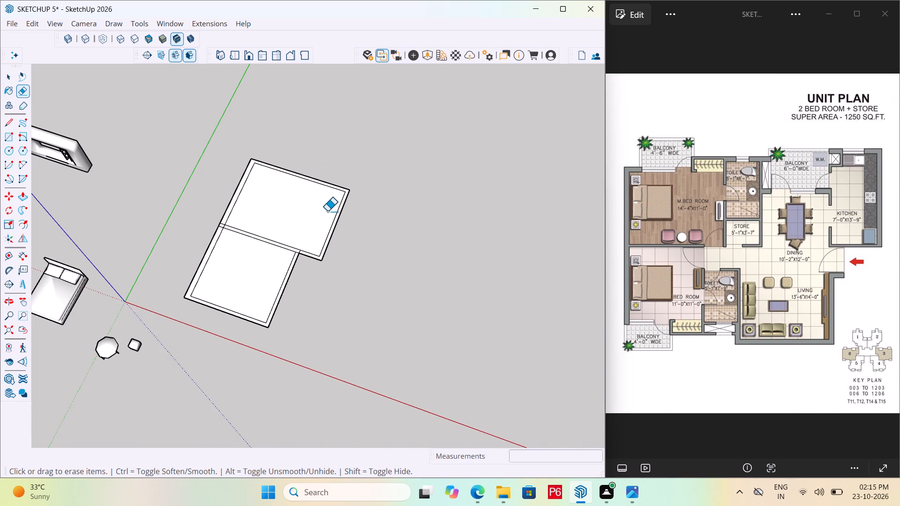
scroll(334, 212, up, 2)
scroll(372, 237, up, 6)
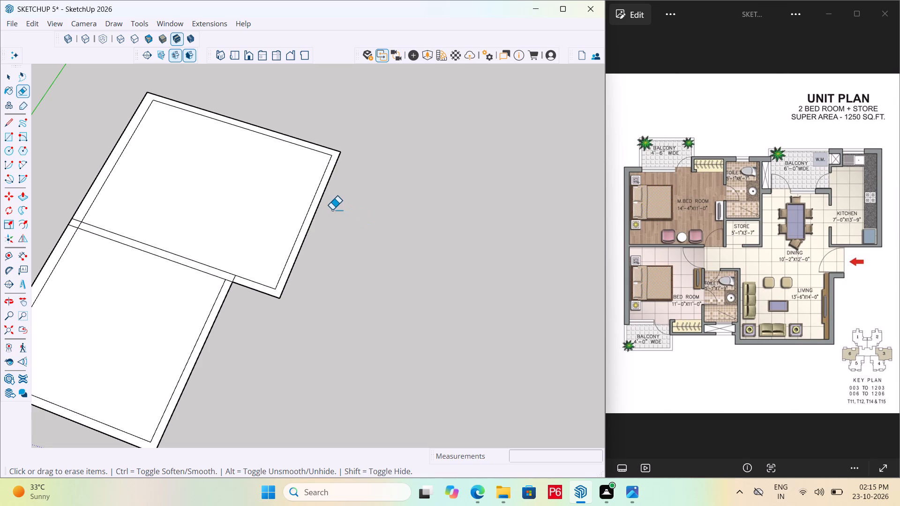
key(e)
key(t)
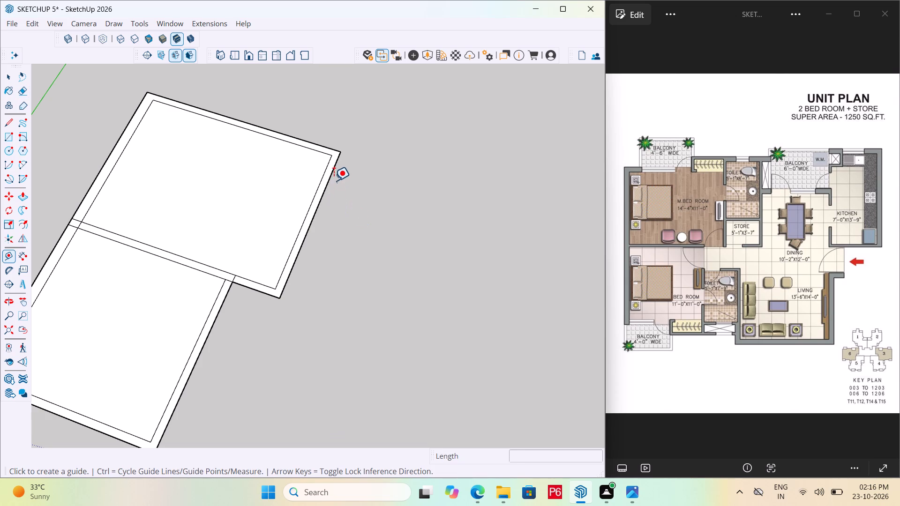
click(330, 176)
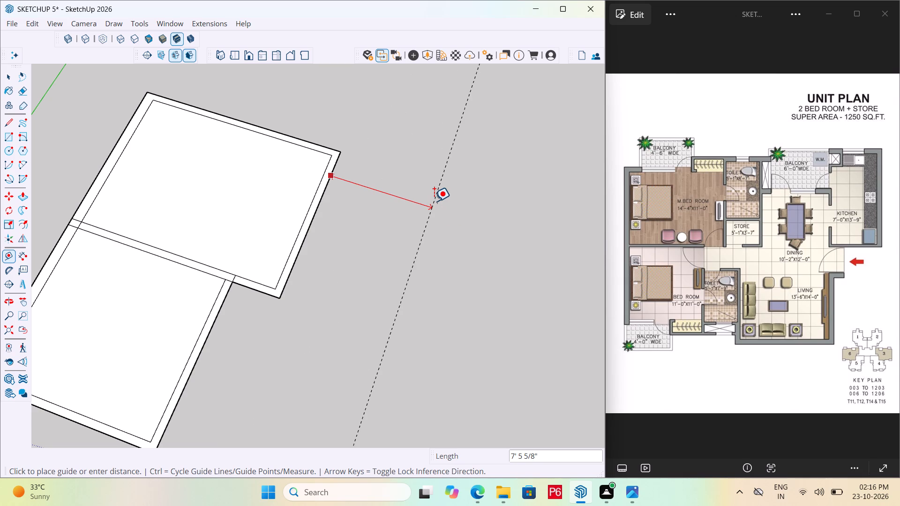
text(5'1")
key(Return)
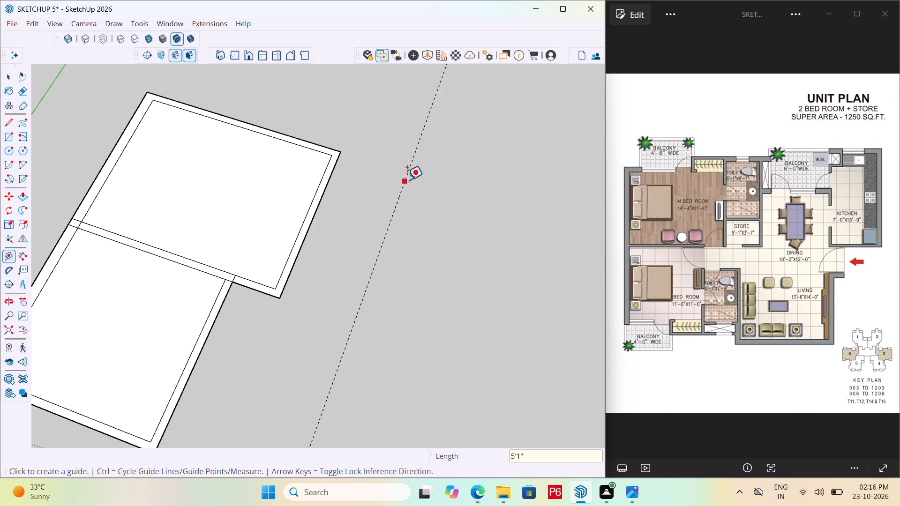
click(407, 180)
text(6")
key(Return)
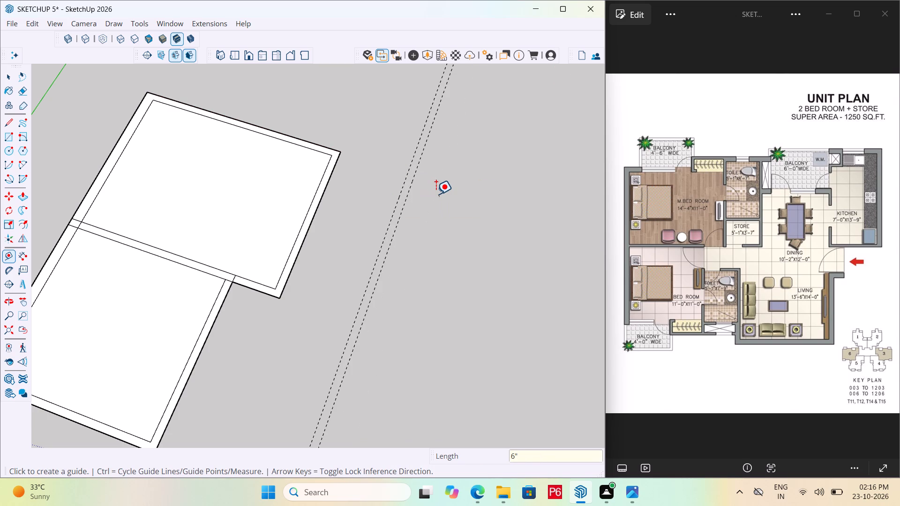
Draw a 5' 7" guide from the master bedroom's outer corner to the farther guide along the red axis.
click(339, 153)
click(416, 177)
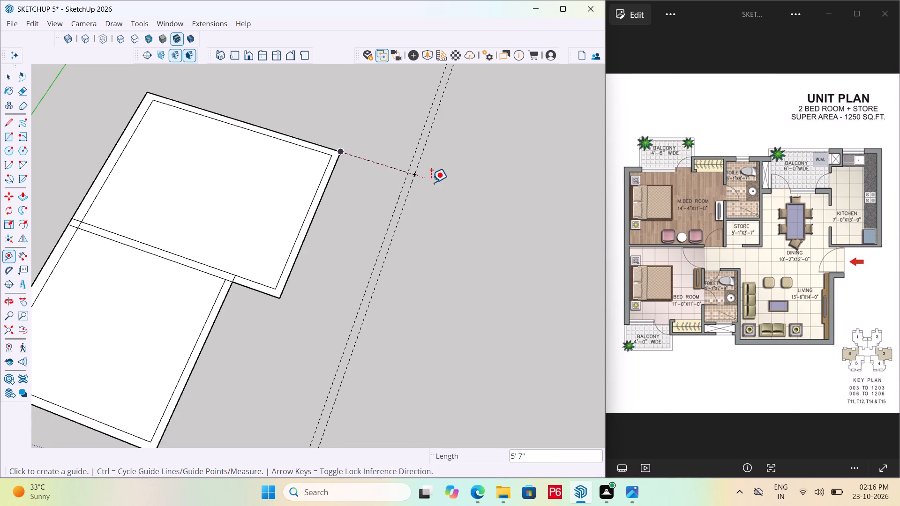
key(Escape)
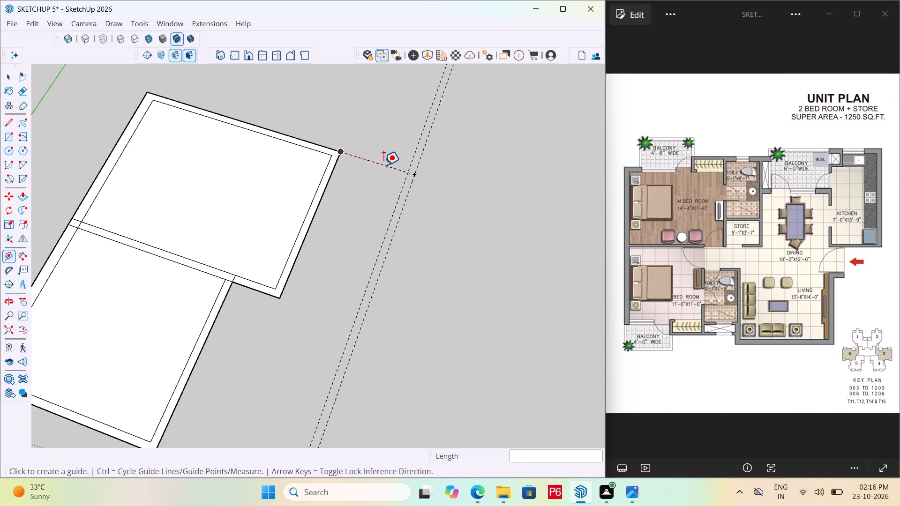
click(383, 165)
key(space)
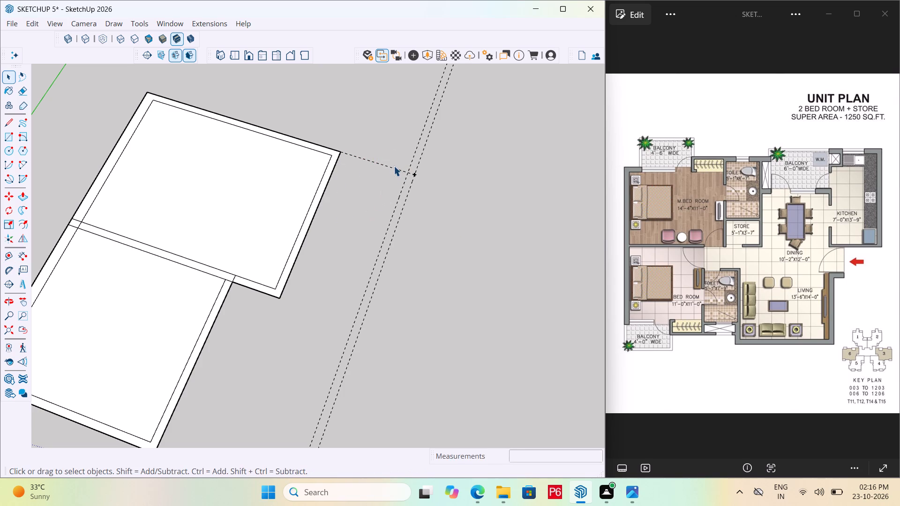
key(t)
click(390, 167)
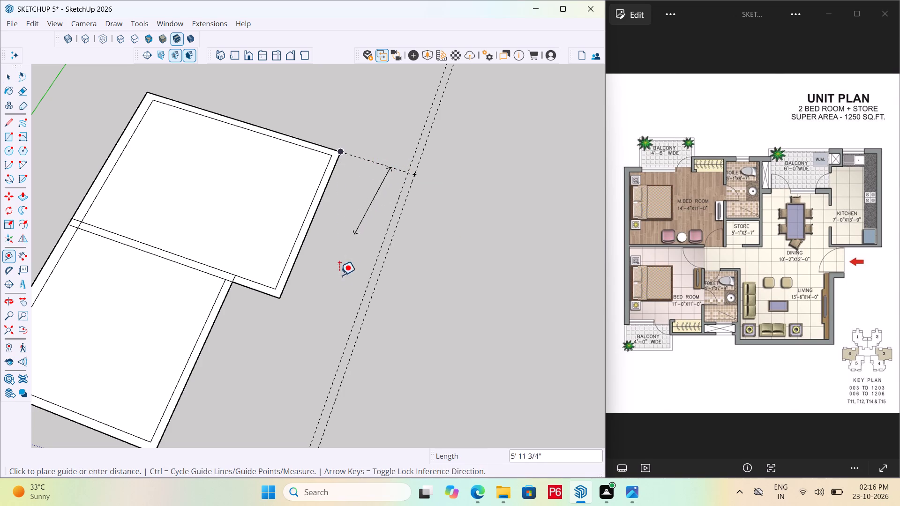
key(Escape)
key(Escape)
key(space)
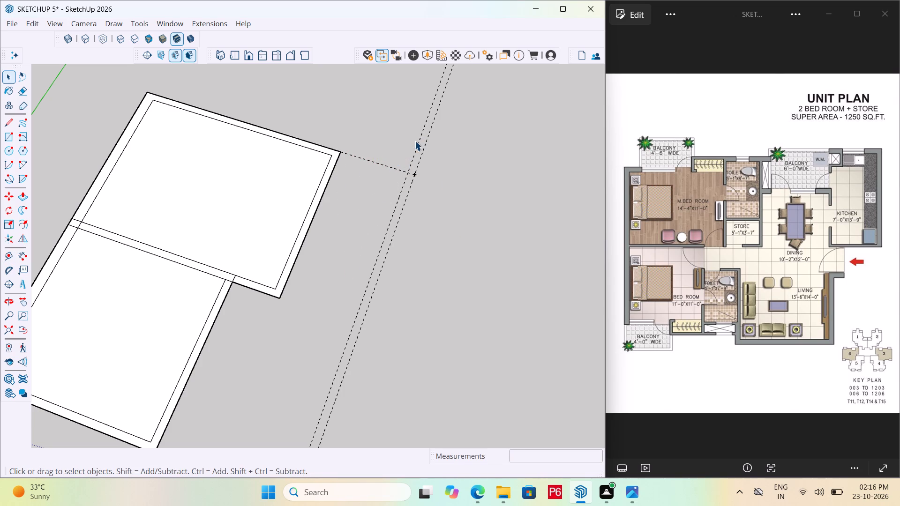
Place a guide about 10' 10" long from the short 5' 7" guide along the green axis, between the master bedroom and the toilet guides.
key(t)
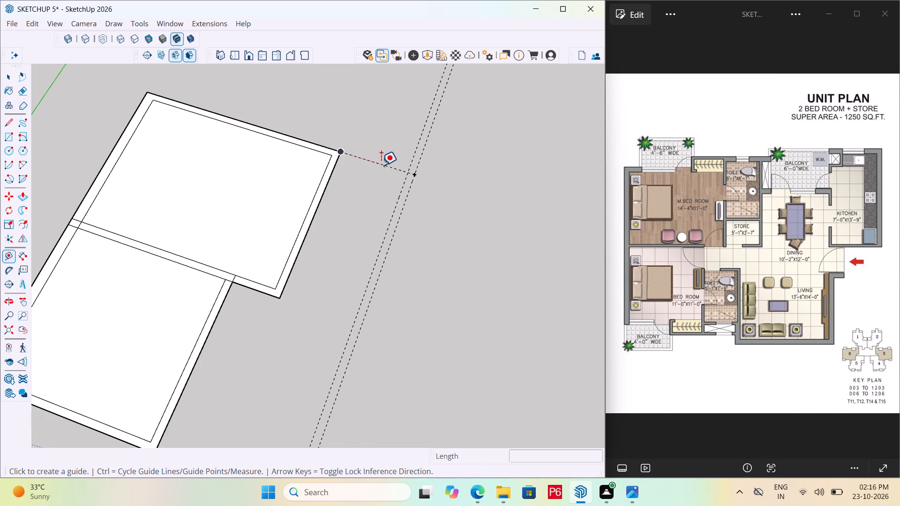
click(381, 165)
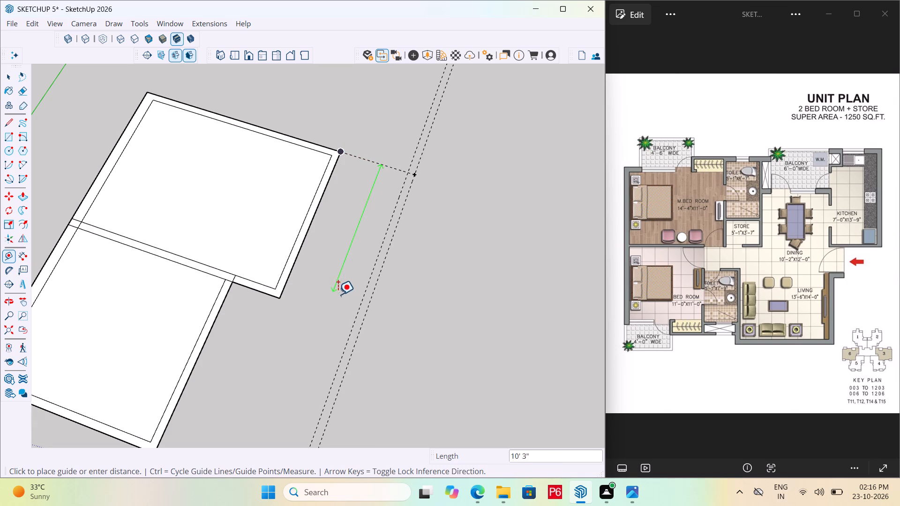
click(325, 297)
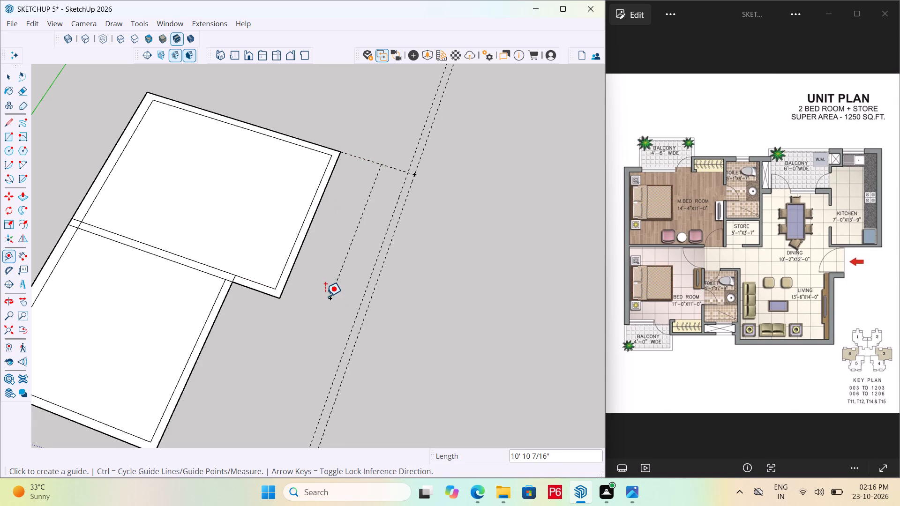
Undo the 10' 10" guide and the 5' 7" guide beside the master bedroom.
key(ctrl+z)
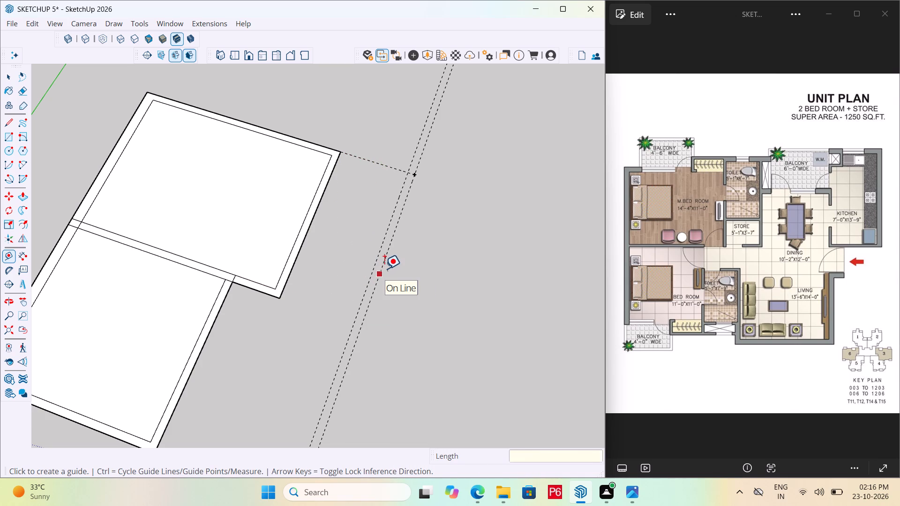
key(ctrl+z)
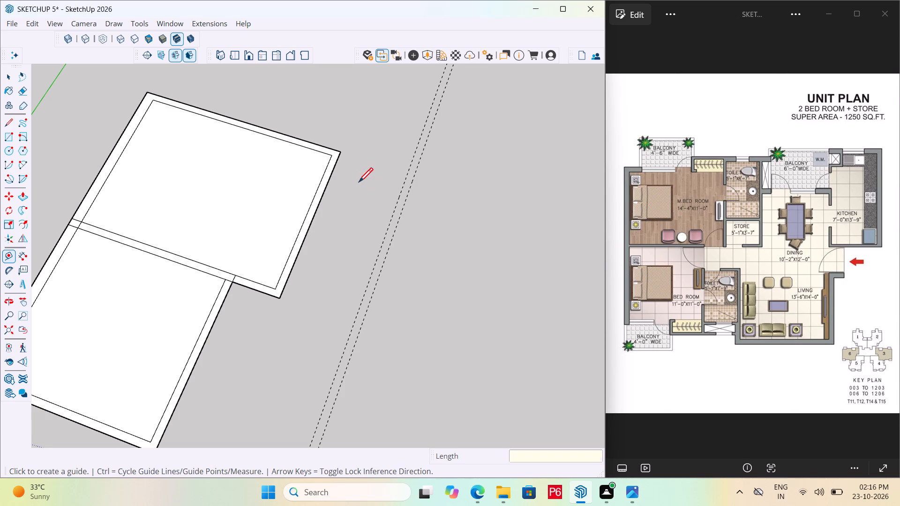
Draw a line about 14' 3" long from the master bedroom's outer corner along the red axis, crossing both toilet guides.
key(l)
click(338, 151)
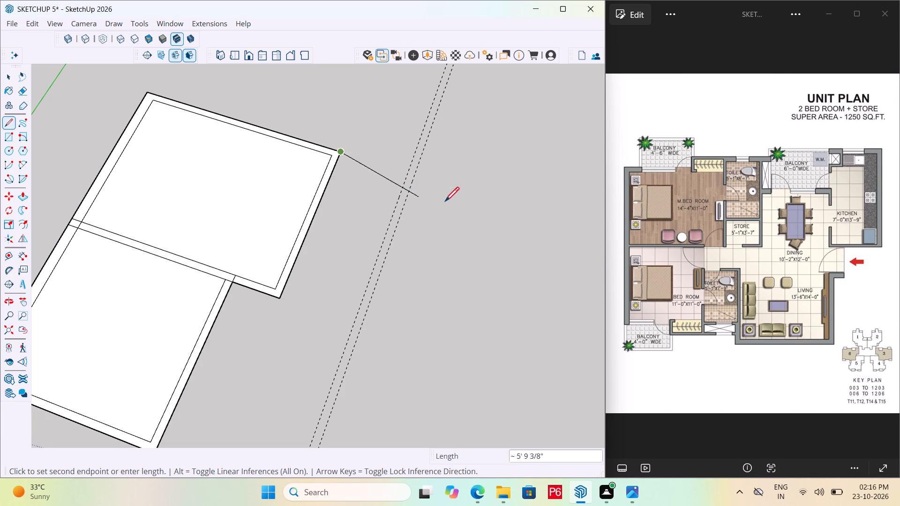
scroll(273, 188, down, 2)
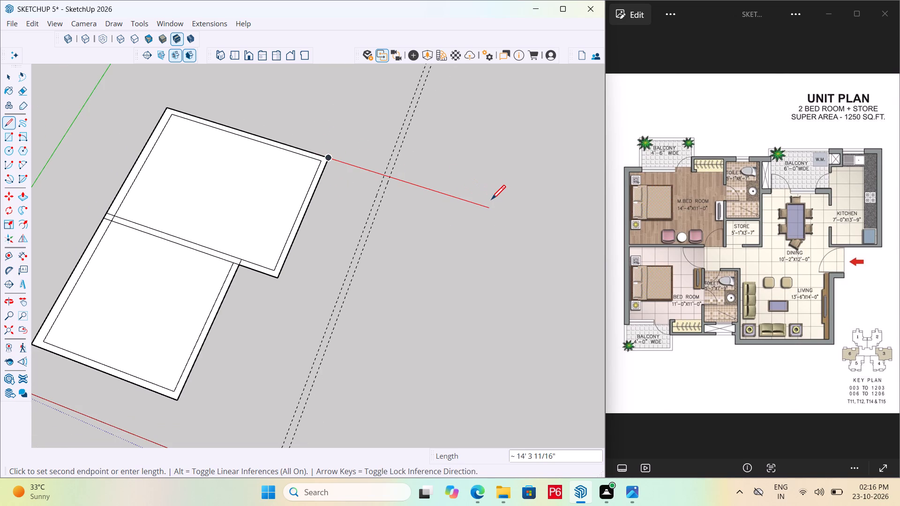
click(491, 201)
key(space)
Place a guide 9" inside the new line, parallel to it, for the toilet's outer wall thickness.
scroll(400, 179, up, 3)
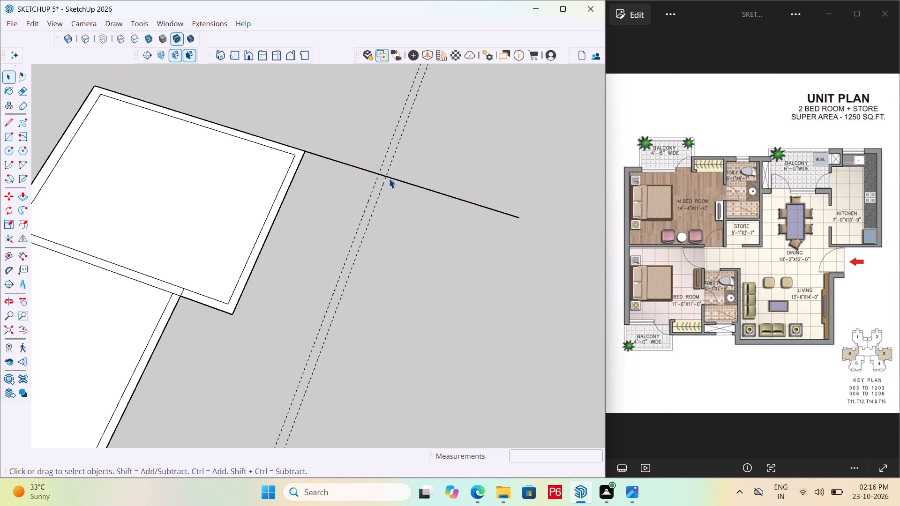
key(t)
click(357, 166)
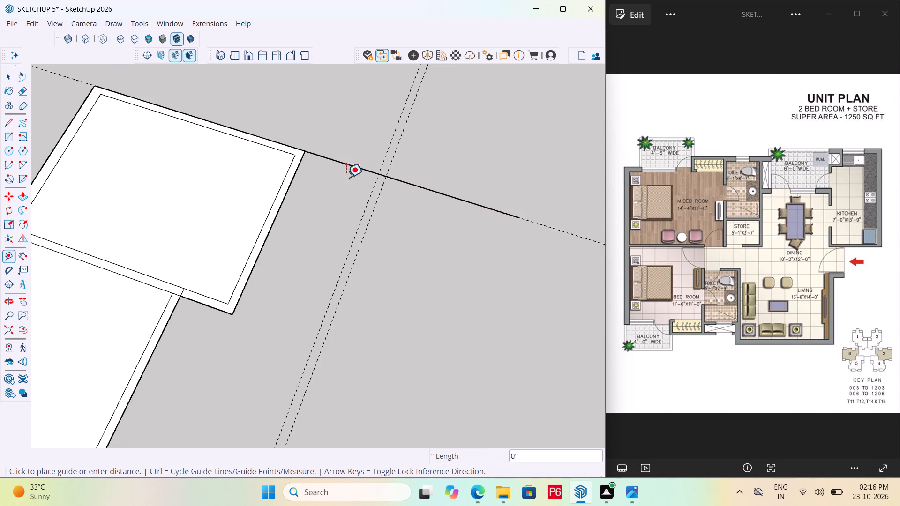
key(9)
key(shift+quotedbl)
key(Return)
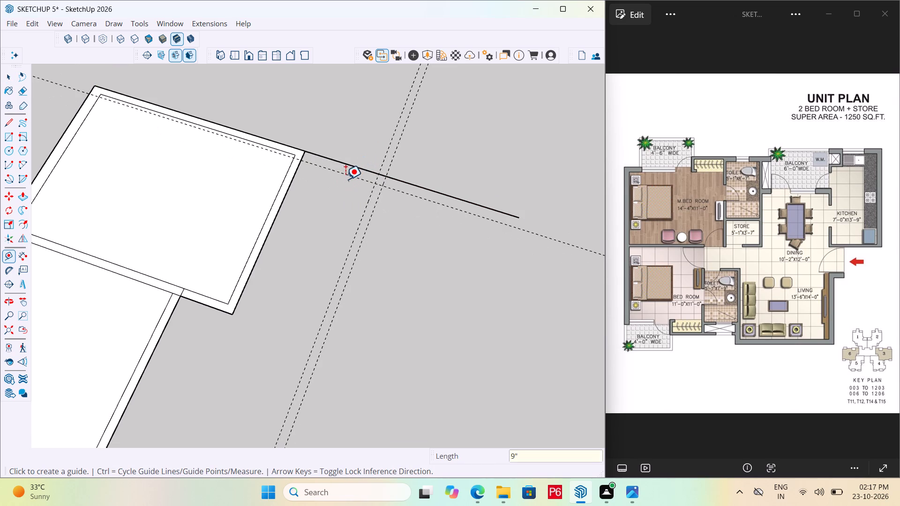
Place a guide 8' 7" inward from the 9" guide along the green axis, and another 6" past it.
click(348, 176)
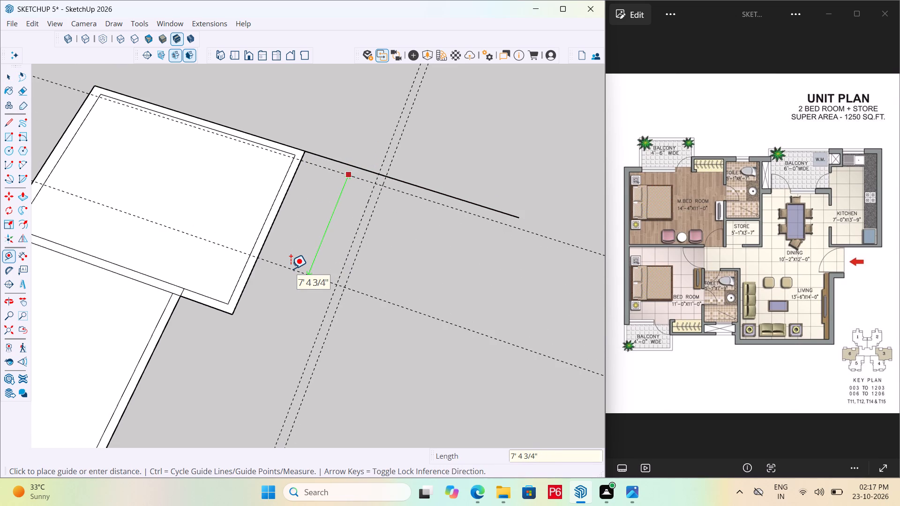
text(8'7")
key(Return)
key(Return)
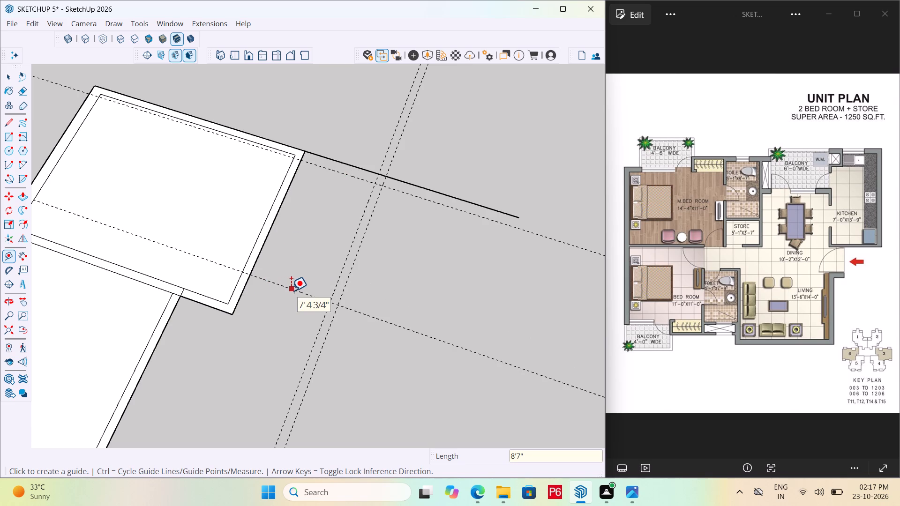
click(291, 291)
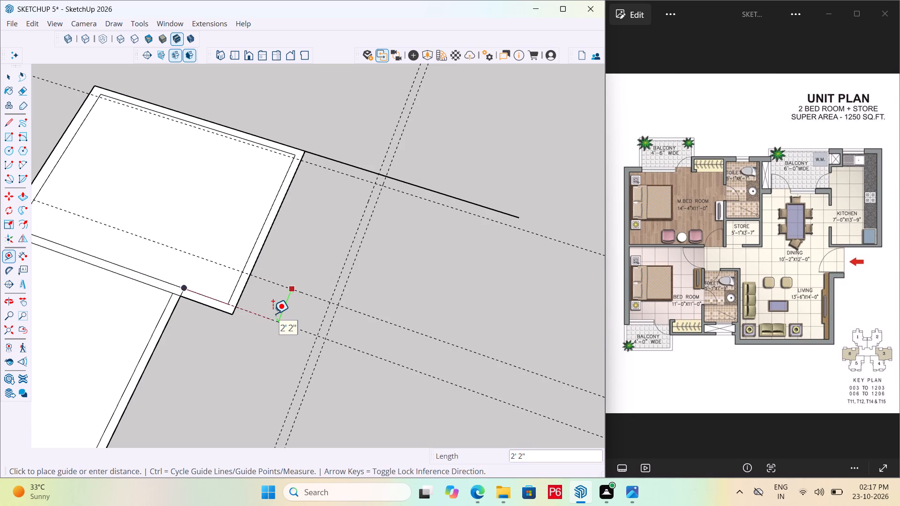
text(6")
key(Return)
Check the length of the master bedroom's toilet-side outer edge and the distance from the farther new guide to its lower corner.
scroll(279, 223, down, 1)
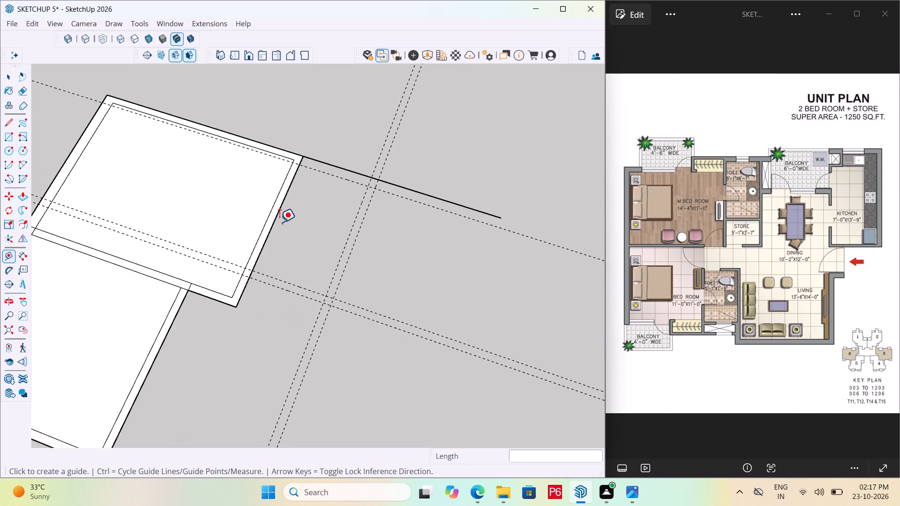
scroll(279, 223, down, 2)
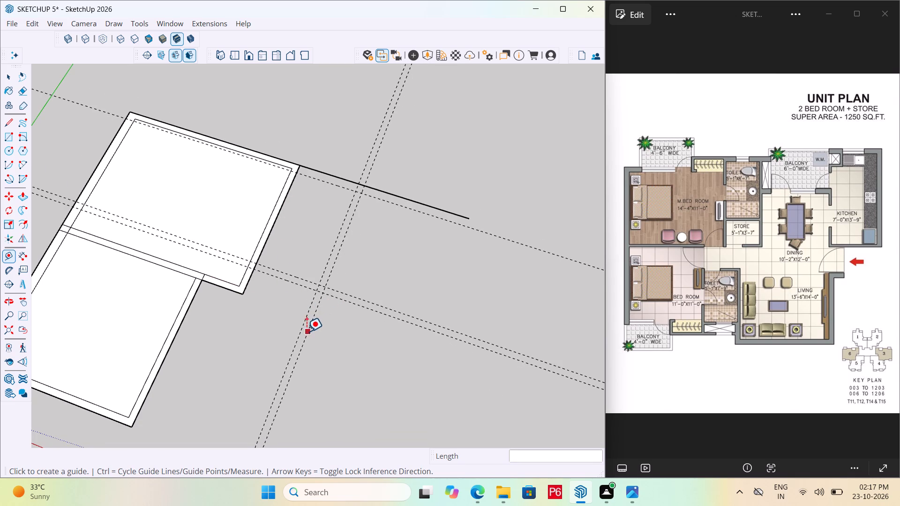
scroll(276, 332, up, 1)
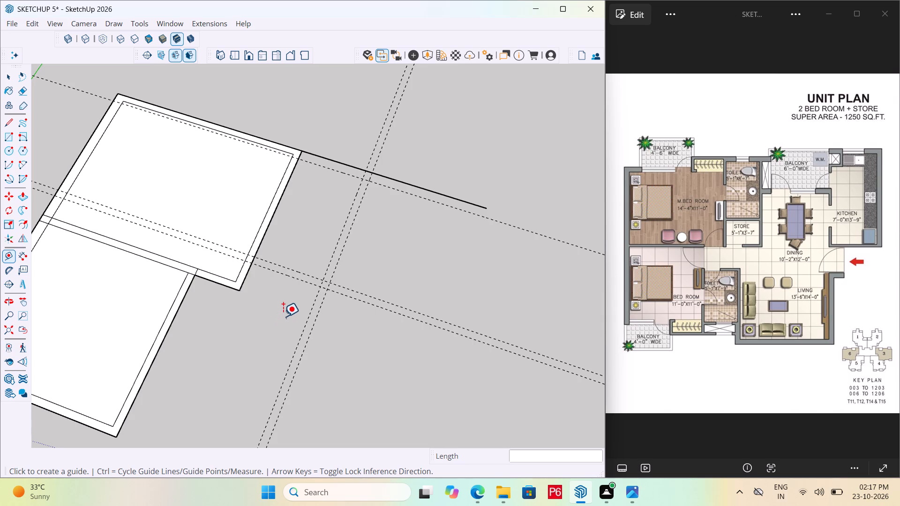
click(22, 254)
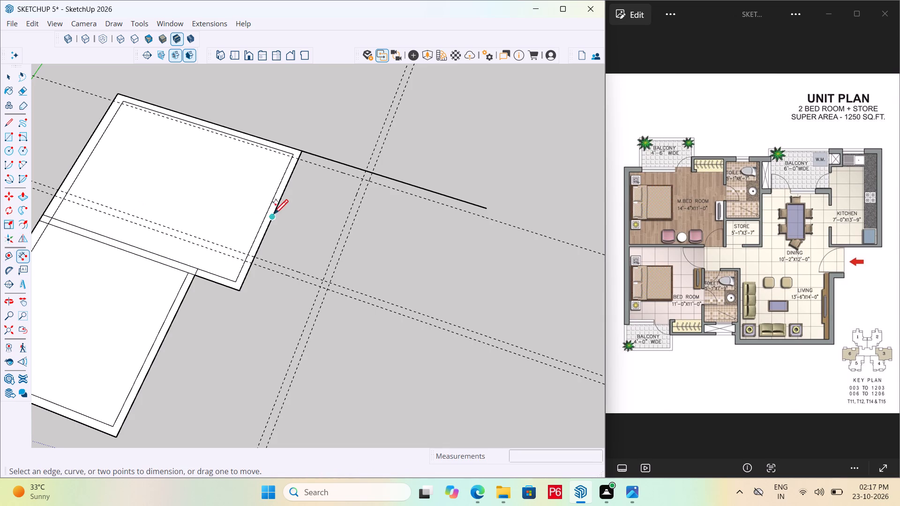
drag(239, 292, 243, 286)
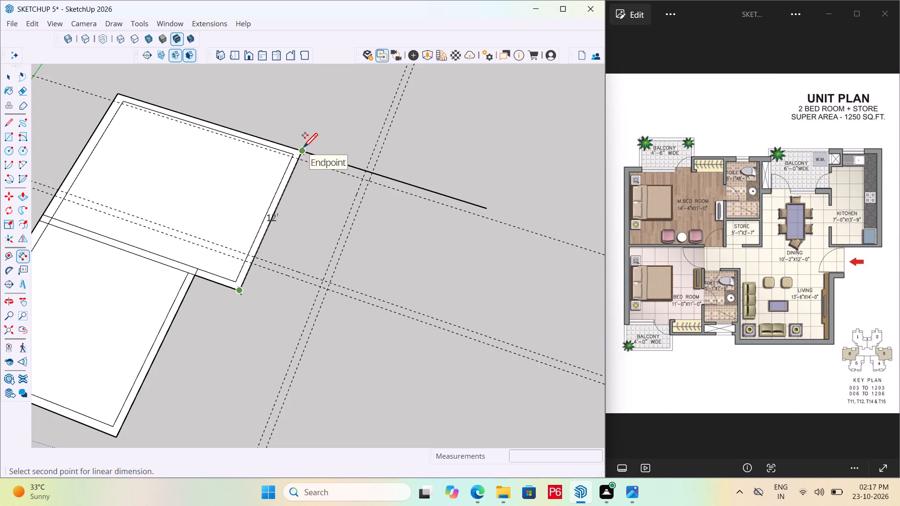
key(space)
scroll(254, 285, up, 4)
key(t)
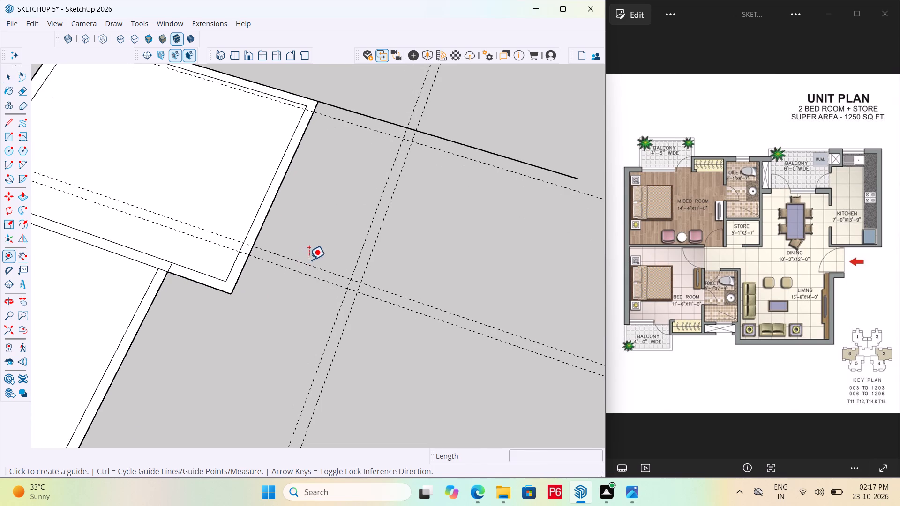
click(304, 274)
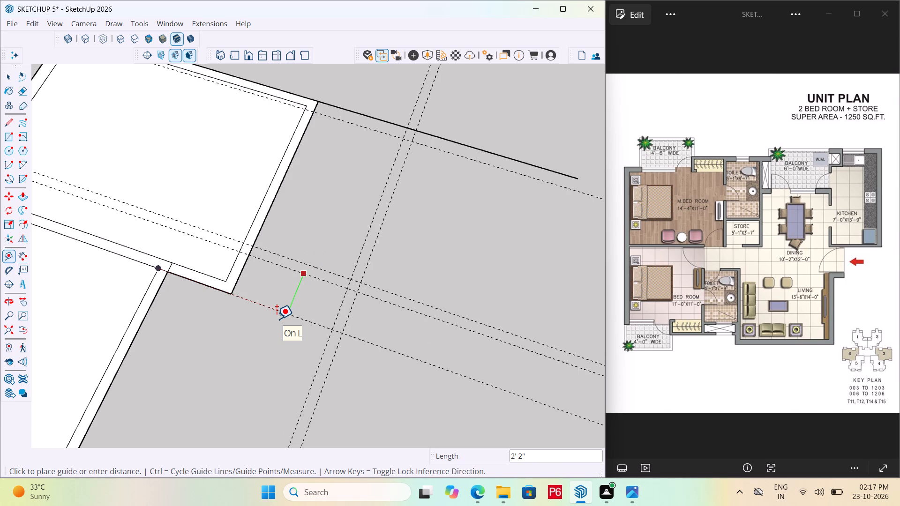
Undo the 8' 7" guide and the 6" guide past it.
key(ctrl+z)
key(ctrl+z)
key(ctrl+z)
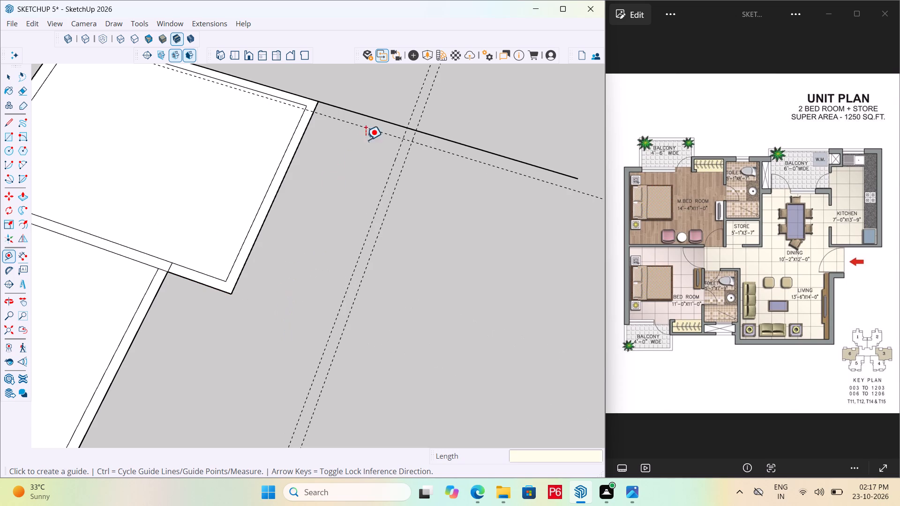
Place a guide 8' inward from the 9" guide, and another 3' 3" past it through the master bedroom's outer corner.
click(375, 130)
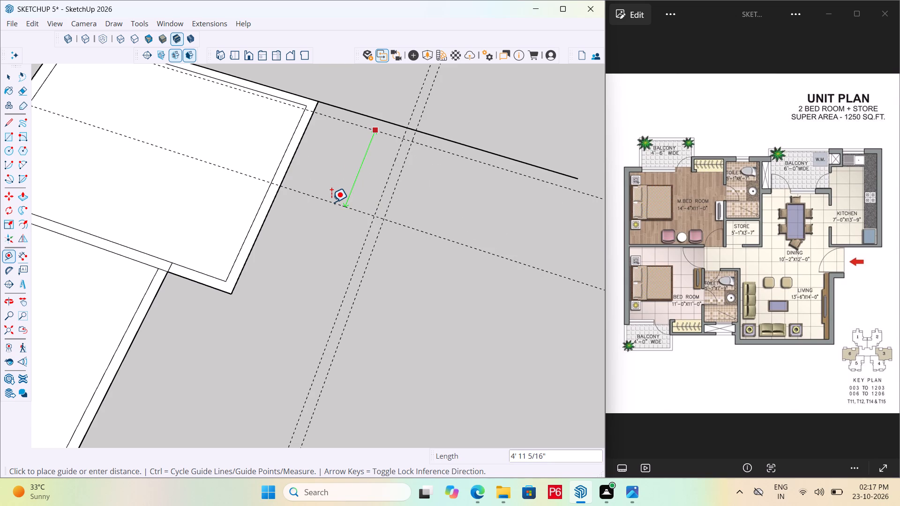
text(8')
key(Return)
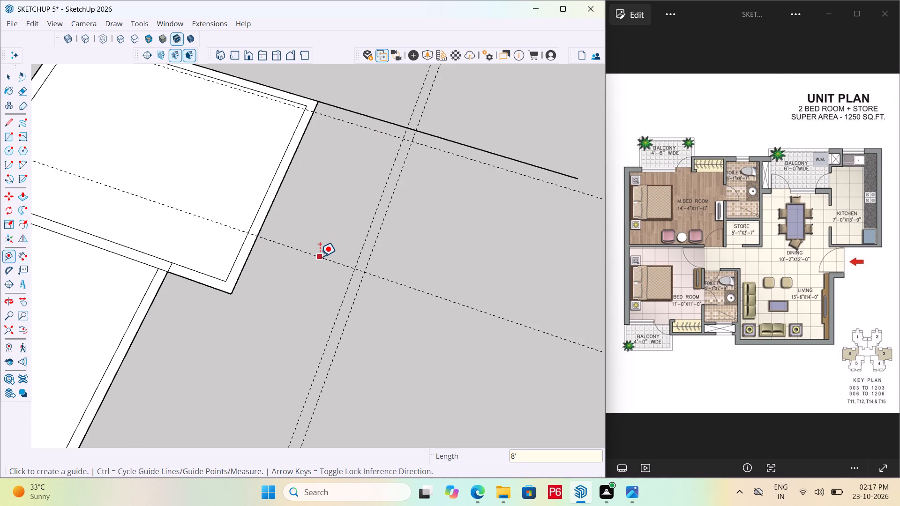
click(320, 257)
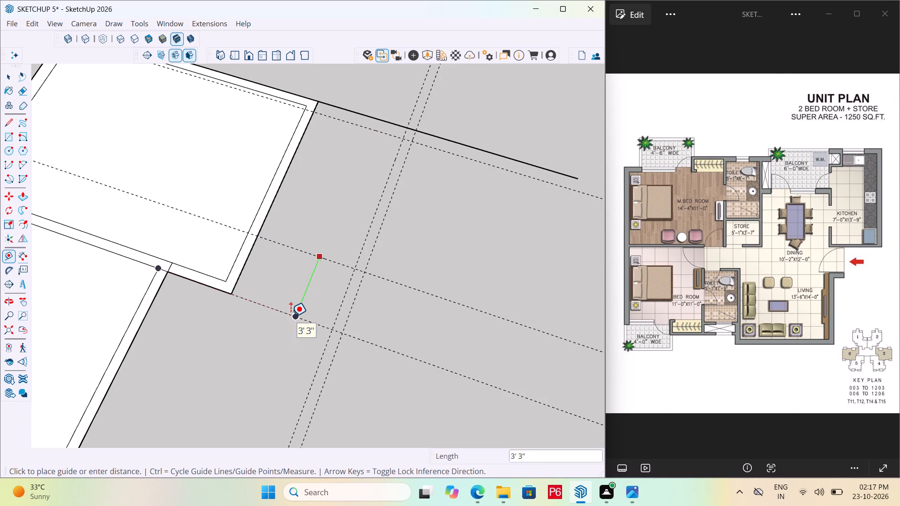
click(291, 317)
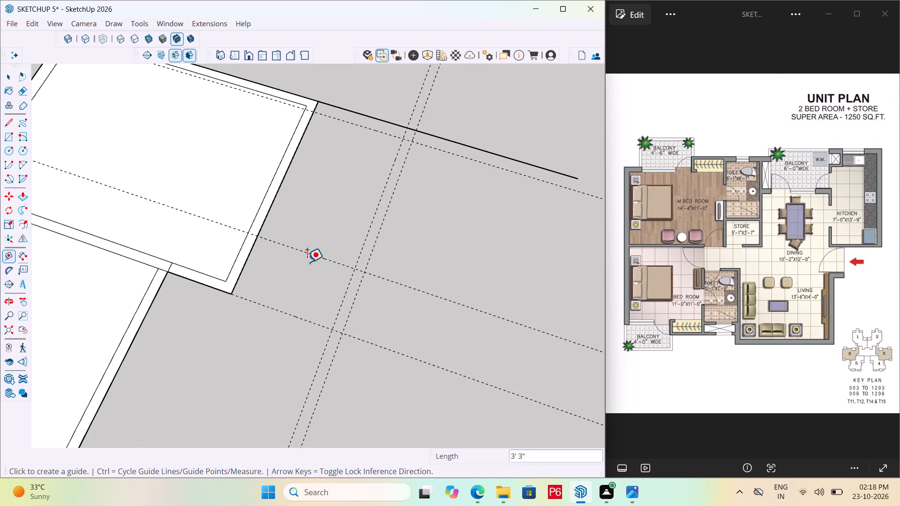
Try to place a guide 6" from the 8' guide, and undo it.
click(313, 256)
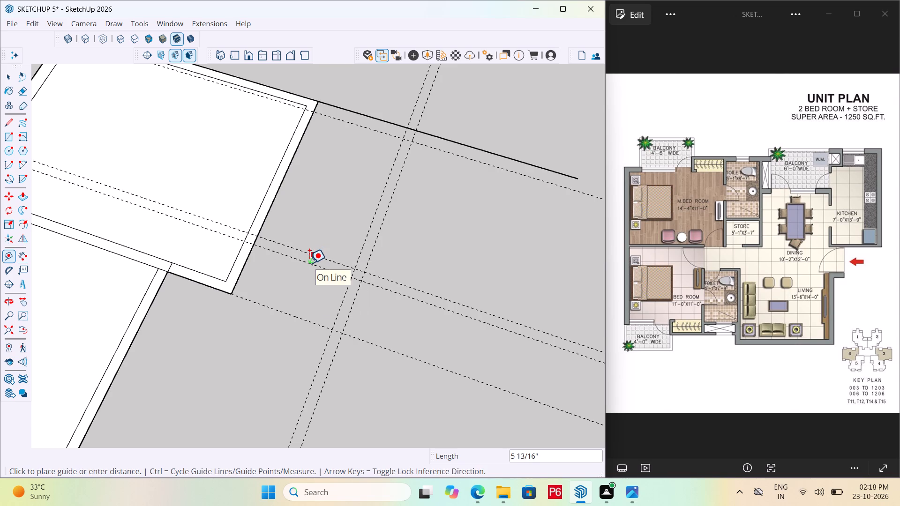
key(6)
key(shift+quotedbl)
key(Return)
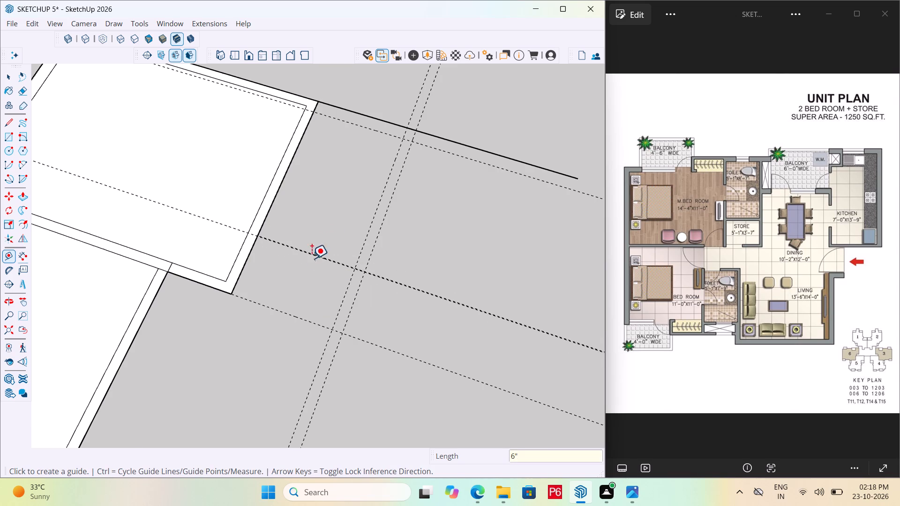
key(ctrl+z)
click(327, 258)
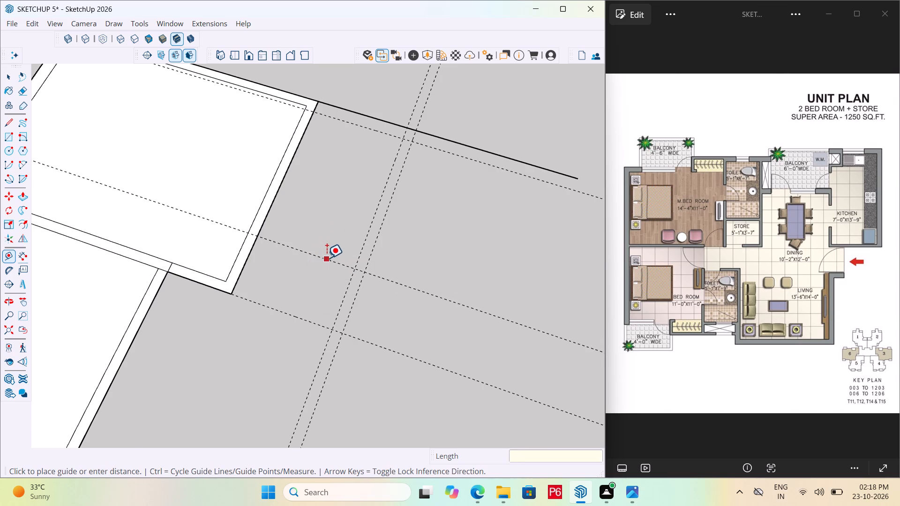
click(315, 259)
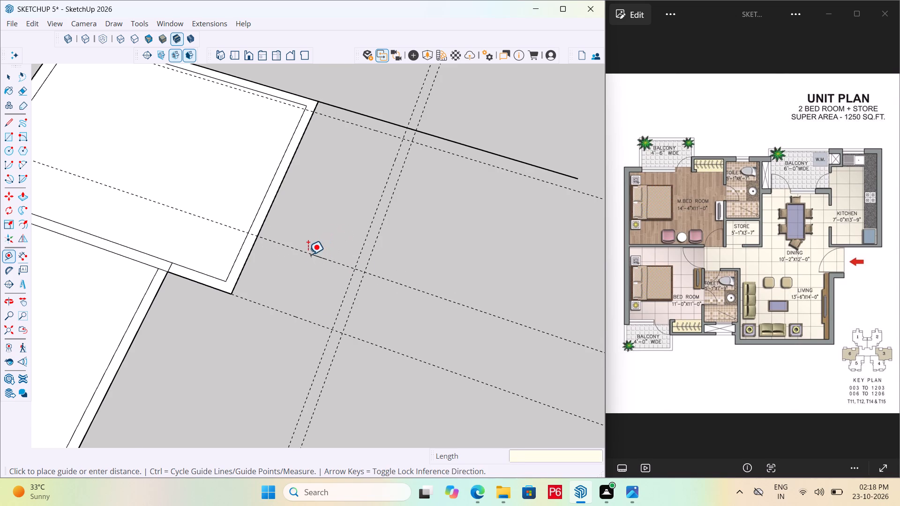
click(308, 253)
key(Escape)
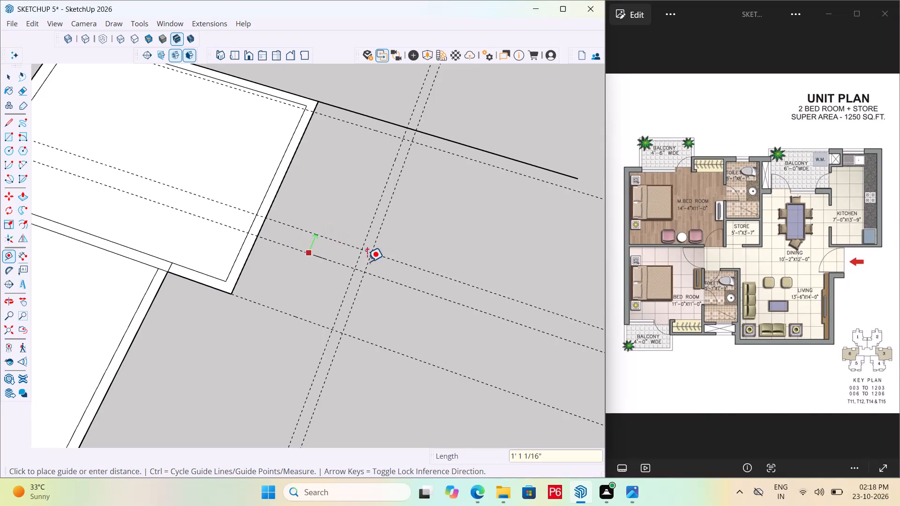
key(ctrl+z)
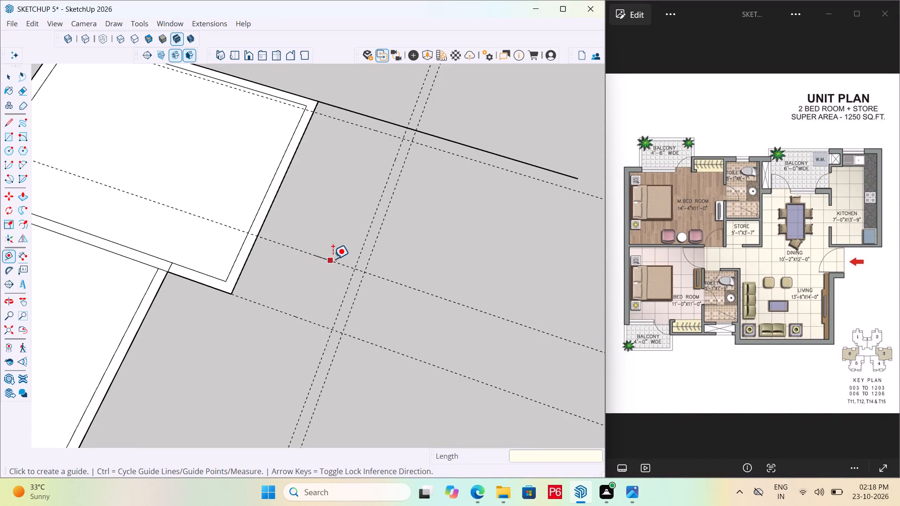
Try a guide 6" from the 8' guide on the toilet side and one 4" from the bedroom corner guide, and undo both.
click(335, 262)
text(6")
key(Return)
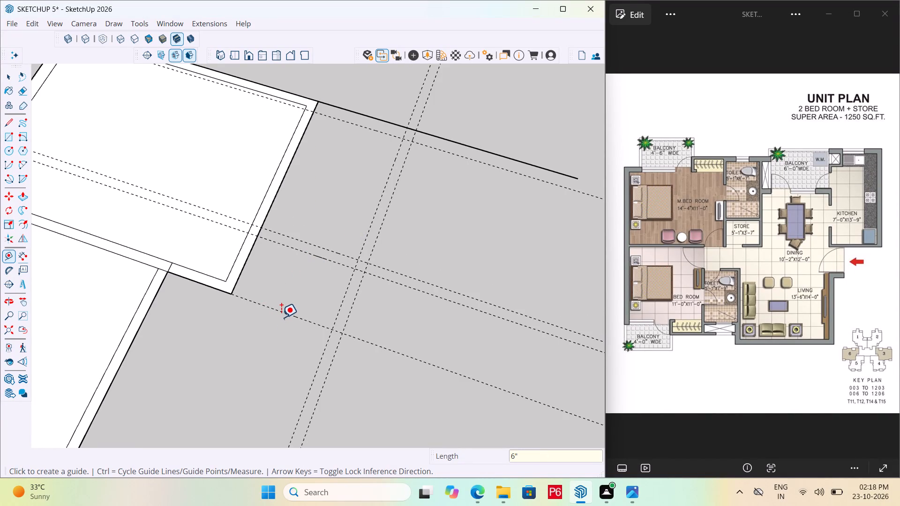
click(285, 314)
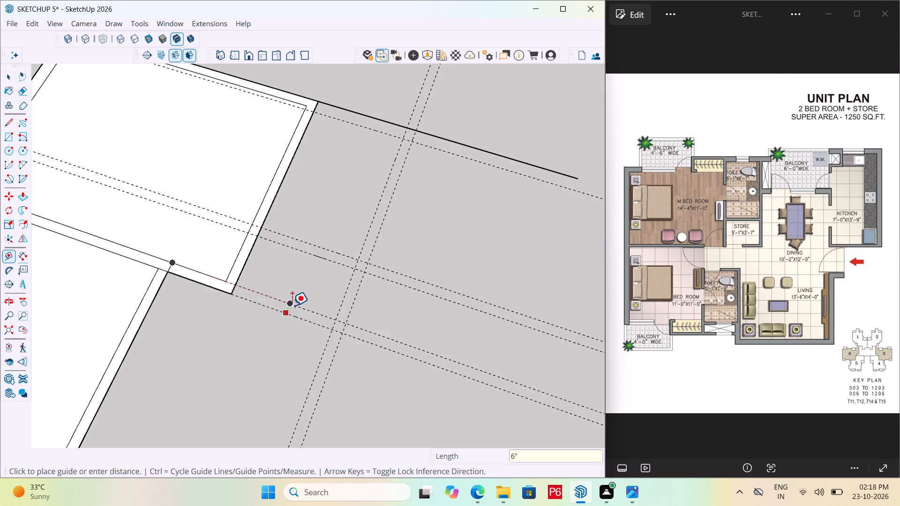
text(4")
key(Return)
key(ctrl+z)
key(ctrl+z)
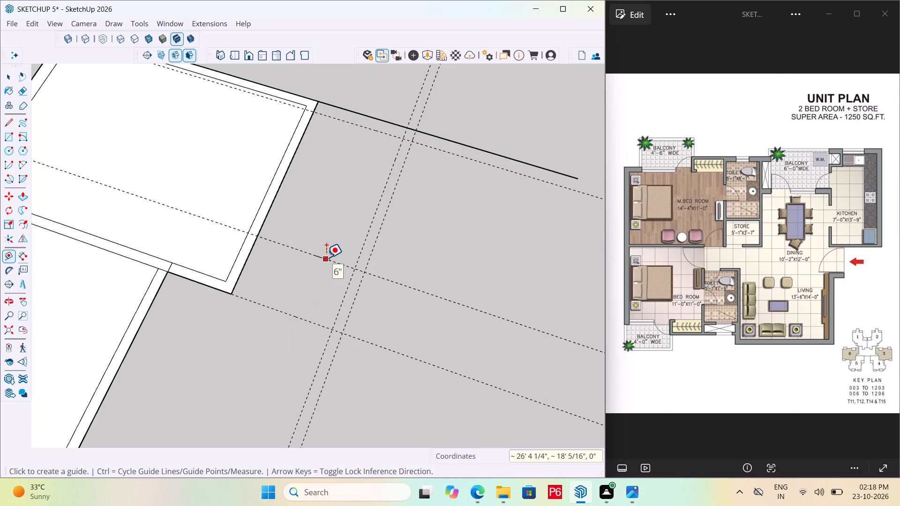
Place a guide 4" from the 8' guide on the toilet side, and one 4" from the bedroom corner guide on the store side.
click(326, 258)
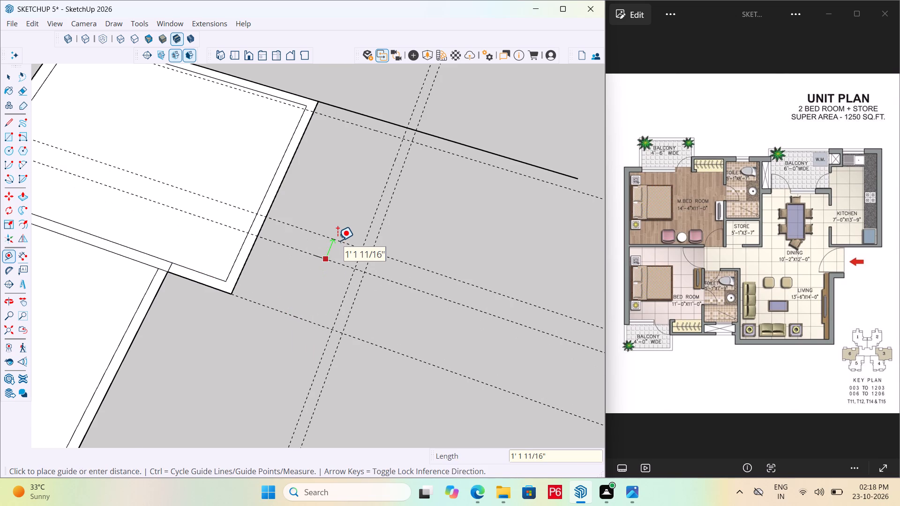
text(4")
key(Return)
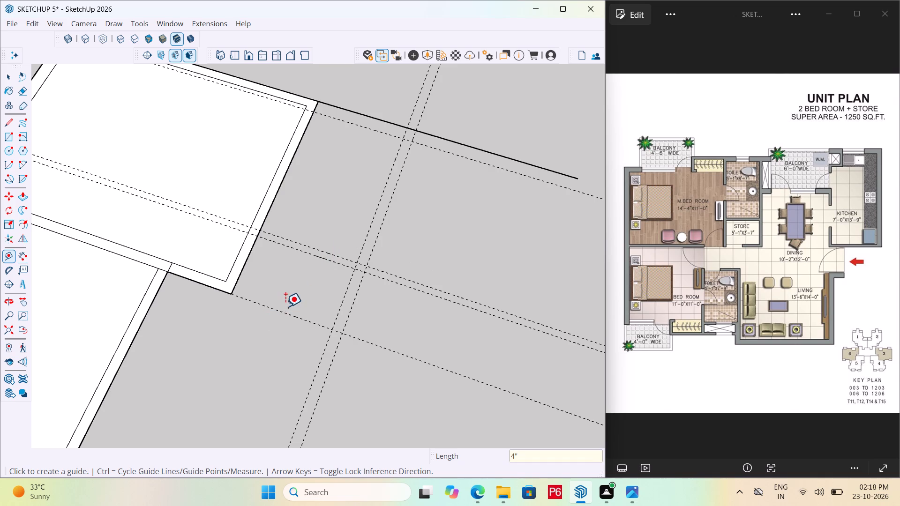
click(283, 311)
text(4")
key(Return)
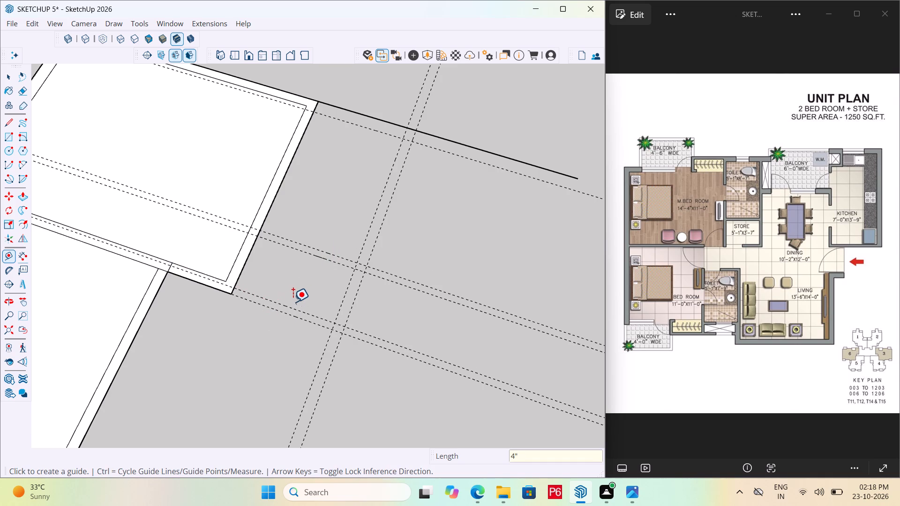
Check the store's clear depth between its two inner wall guides using the Dimension tool.
click(25, 255)
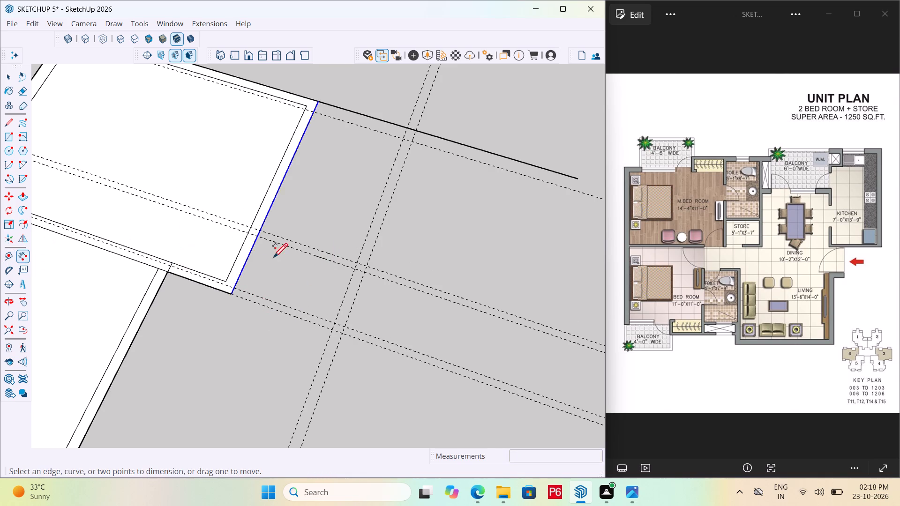
click(336, 325)
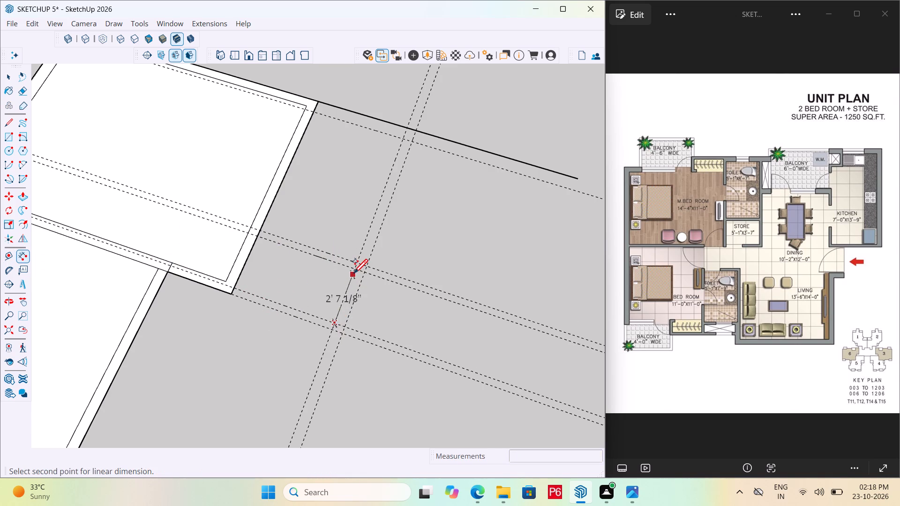
key(Escape)
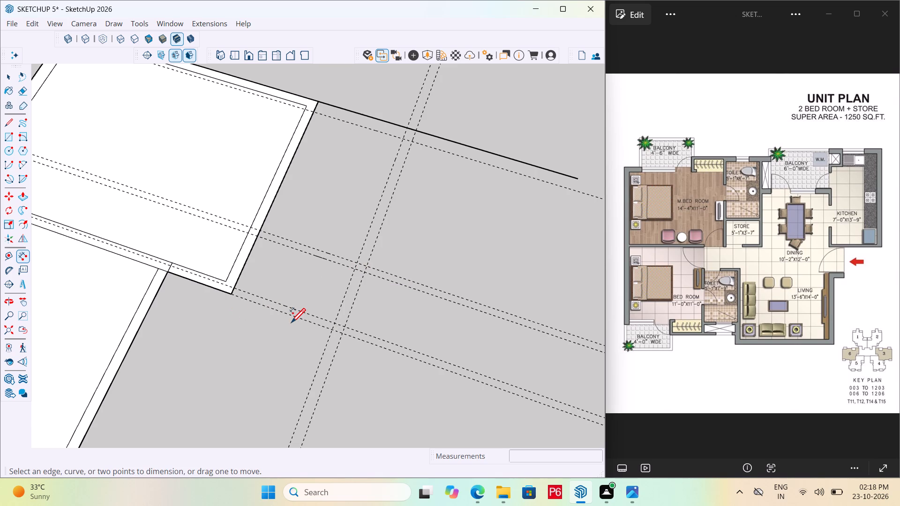
Draw a 12' by 5' 7" outer rectangle for the toilet and store from the master bedroom's outer corner to the outer guide intersection.
scroll(291, 324, up, 3)
scroll(170, 393, down, 3)
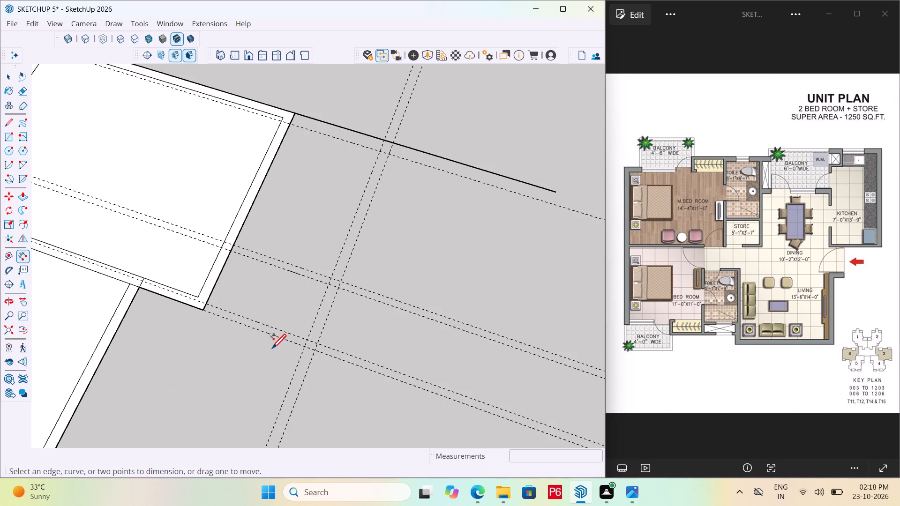
scroll(278, 348, up, 1)
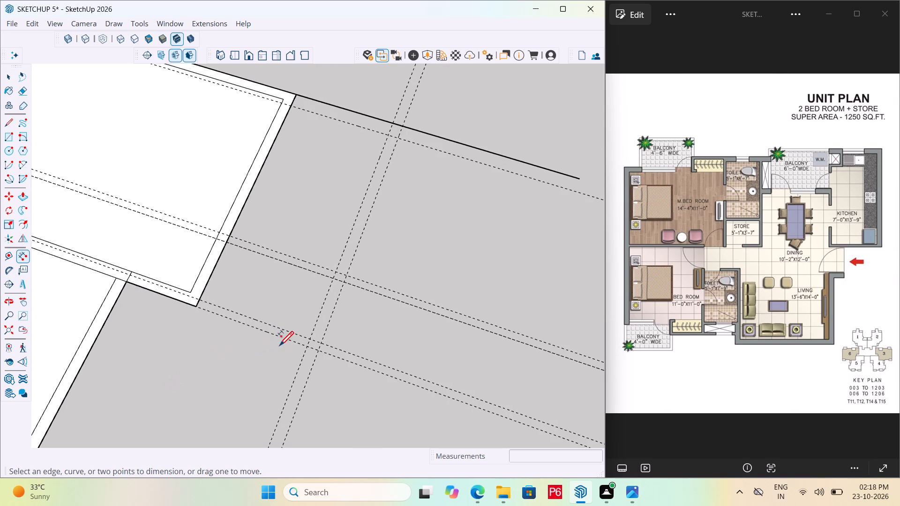
key(r)
click(300, 97)
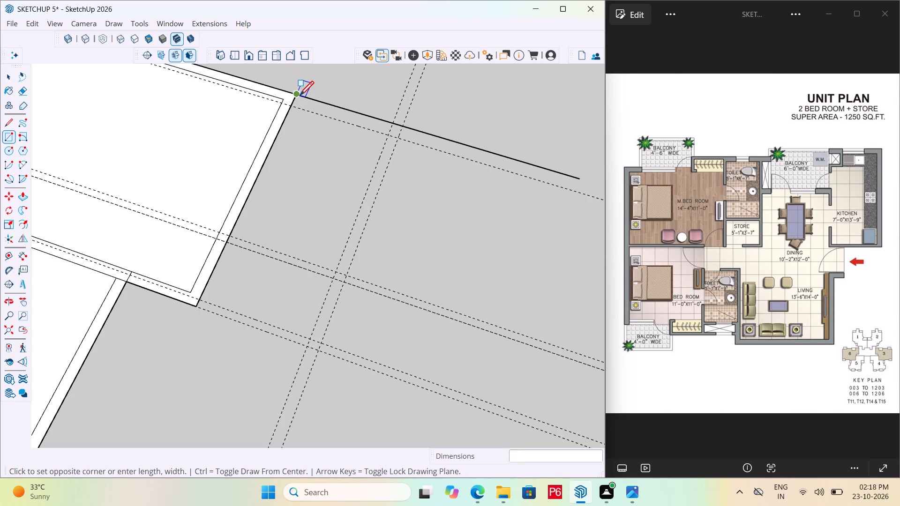
click(319, 355)
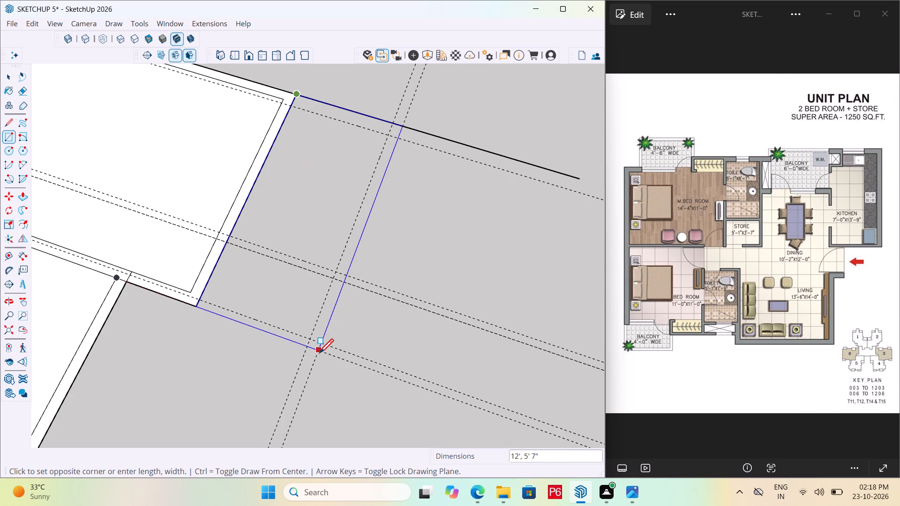
Draw the master toilet's inner rectangle, 7' 8" by 5' 1", between the wall guides.
click(294, 108)
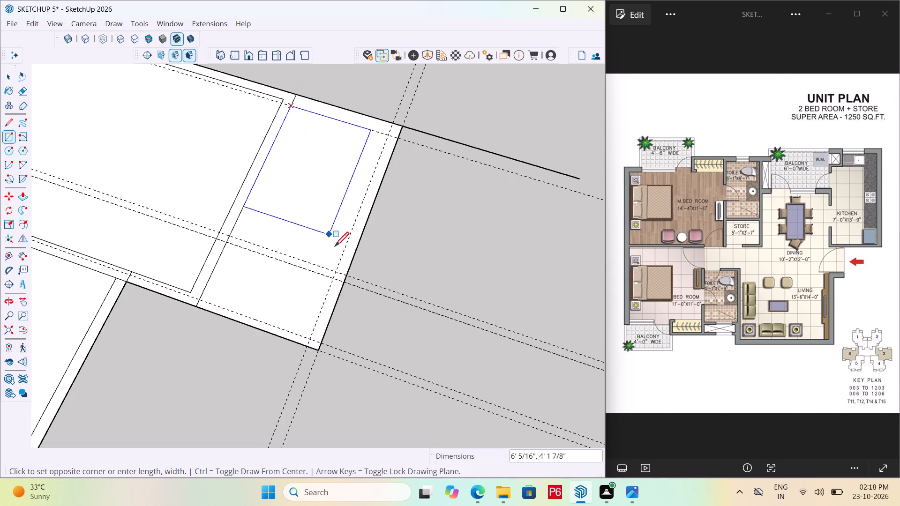
click(335, 269)
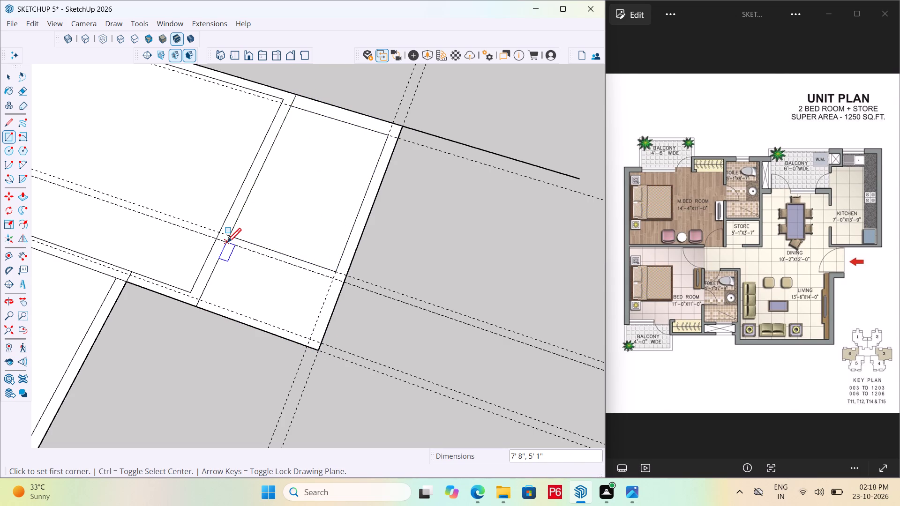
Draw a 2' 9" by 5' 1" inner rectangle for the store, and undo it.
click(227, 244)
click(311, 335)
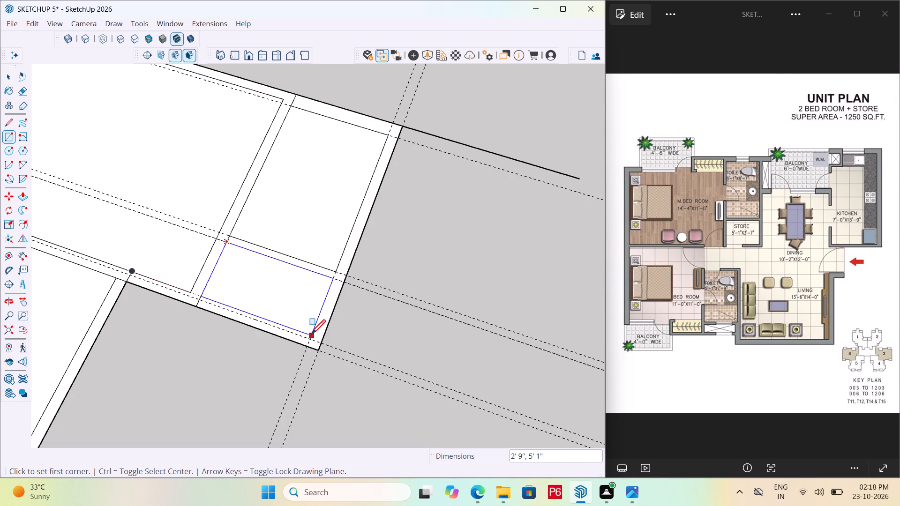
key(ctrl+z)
Redraw the store's inner rectangle from the bedroom wall to the inner guide intersection at the opposite corner.
click(228, 245)
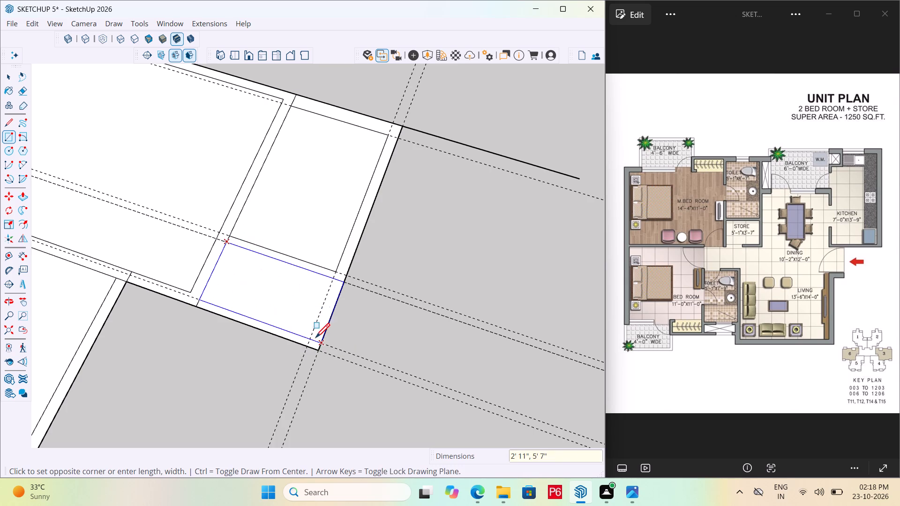
click(310, 338)
scroll(200, 239, down, 6)
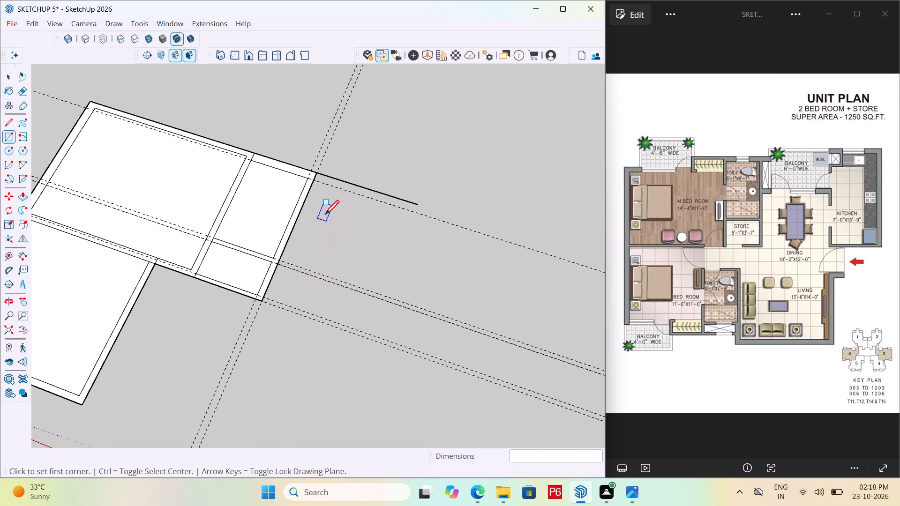
key(space)
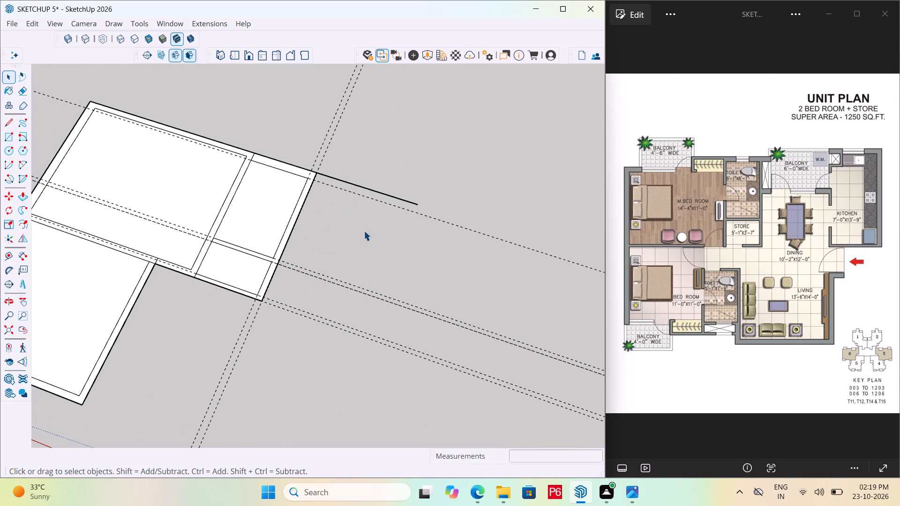
Extend the second bedroom's balcony-side wall past its outer corner with two parallel lines, the inner one about 8' 8" long.
scroll(368, 227, down, 3)
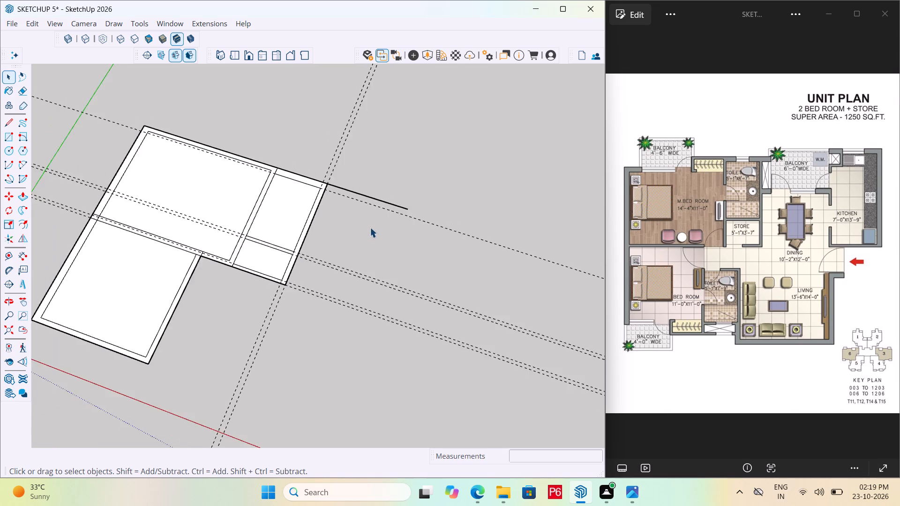
scroll(370, 227, down, 2)
scroll(349, 280, down, 3)
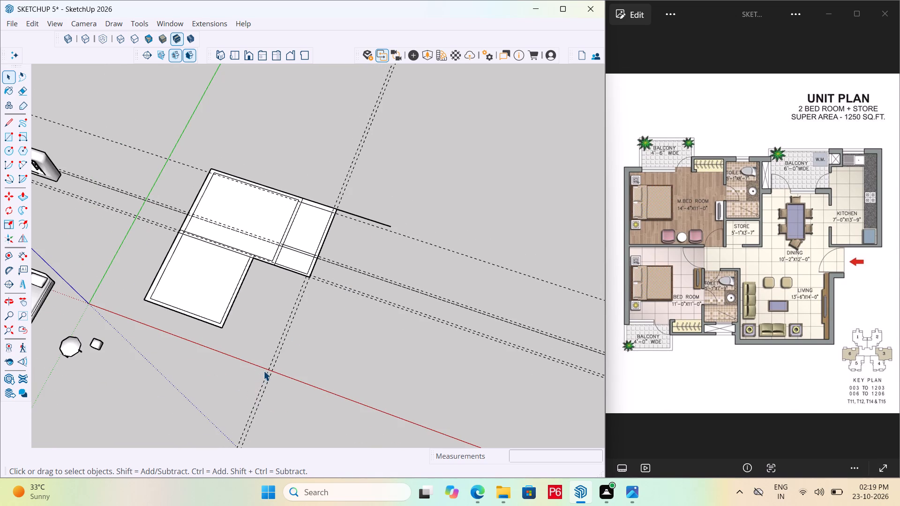
scroll(264, 346, up, 6)
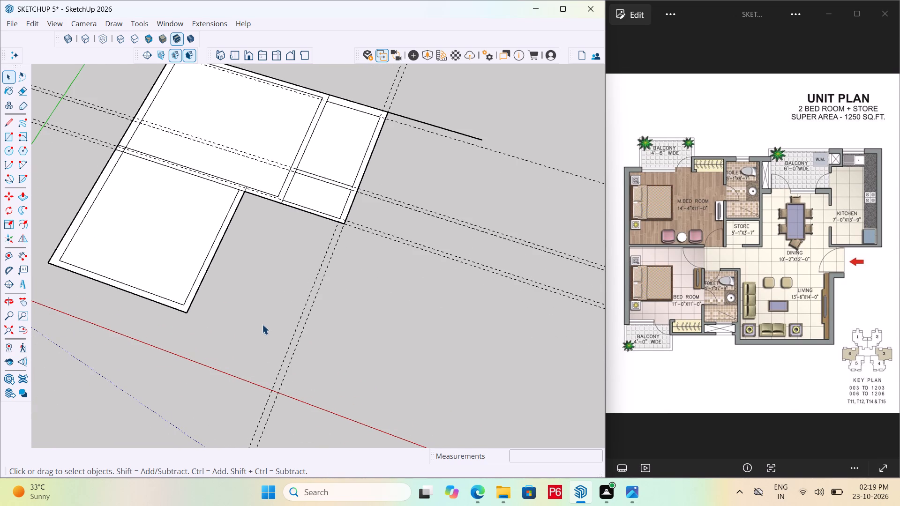
scroll(185, 332, up, 5)
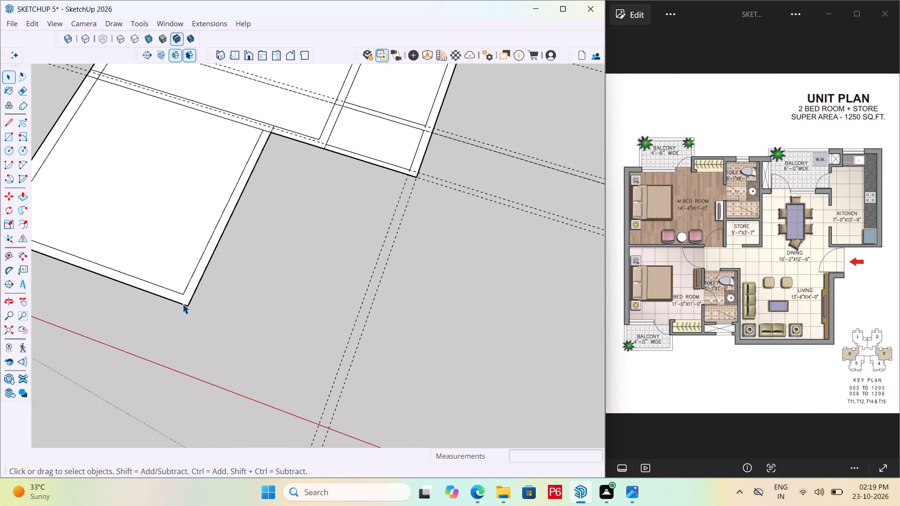
key(l)
click(187, 304)
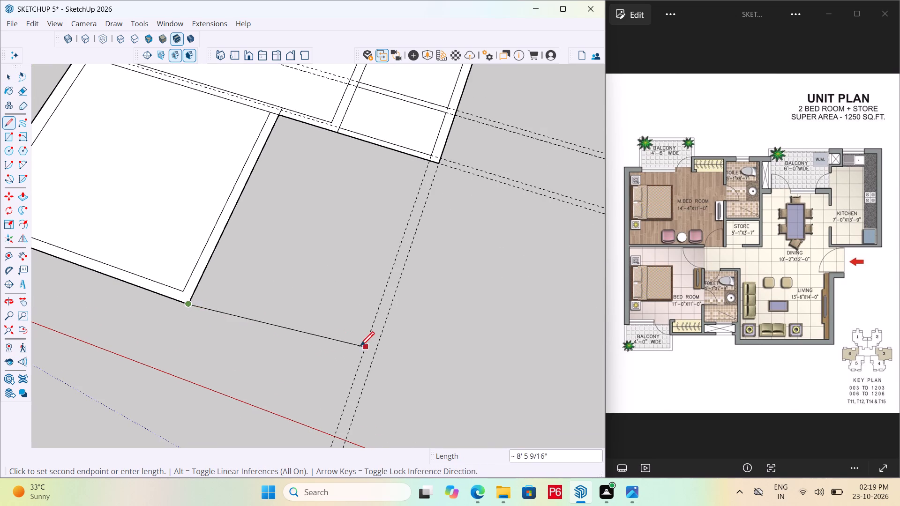
click(357, 355)
key(space)
key(l)
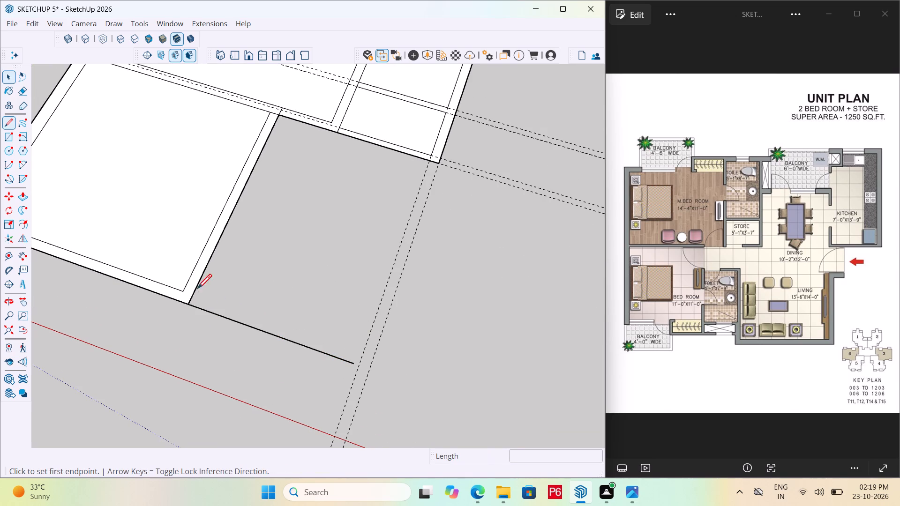
click(188, 294)
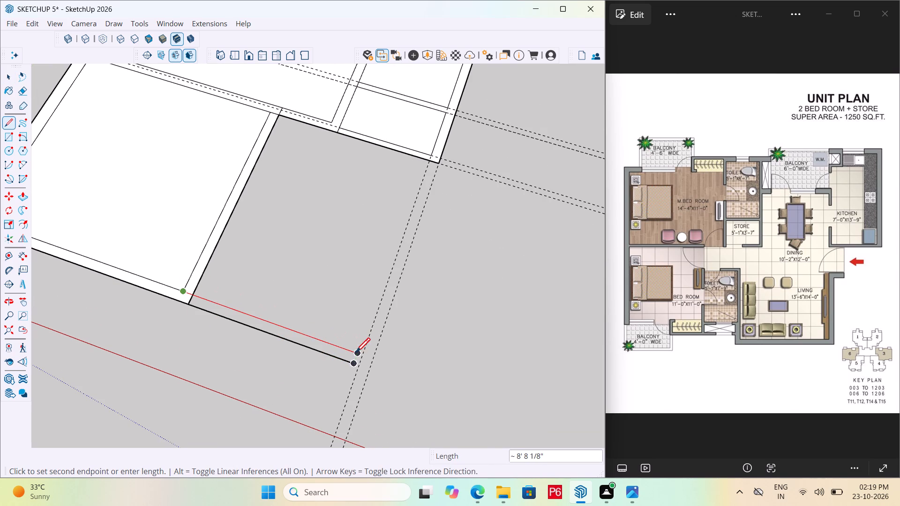
click(355, 348)
key(space)
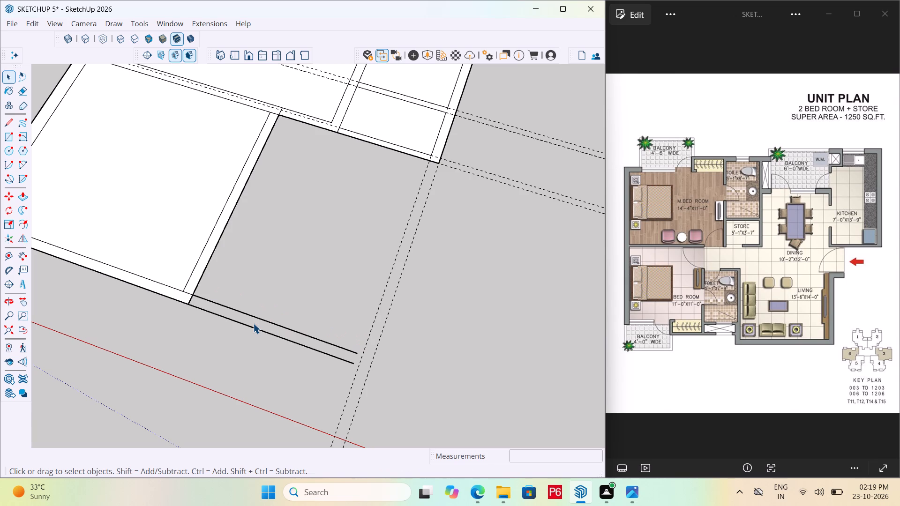
Place a guide 7' 9" inward from the extended wall's inner line, and another 4" past it for the second toilet's wall.
key(t)
click(270, 322)
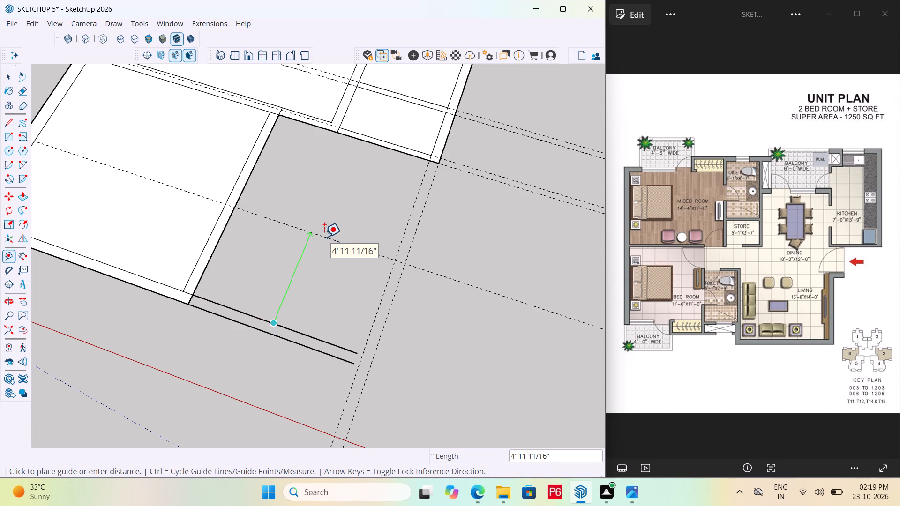
text(7')
key(9)
key(shift+quotedbl)
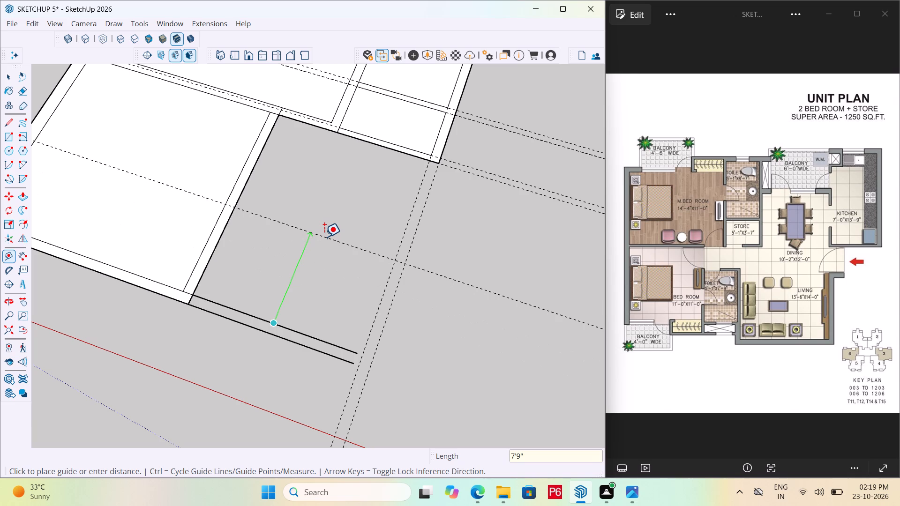
key(Return)
scroll(185, 268, down, 1)
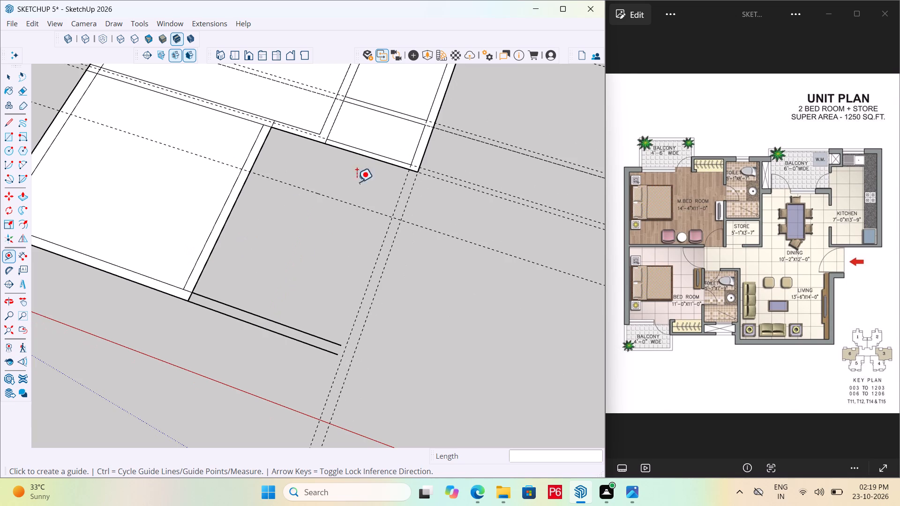
click(359, 206)
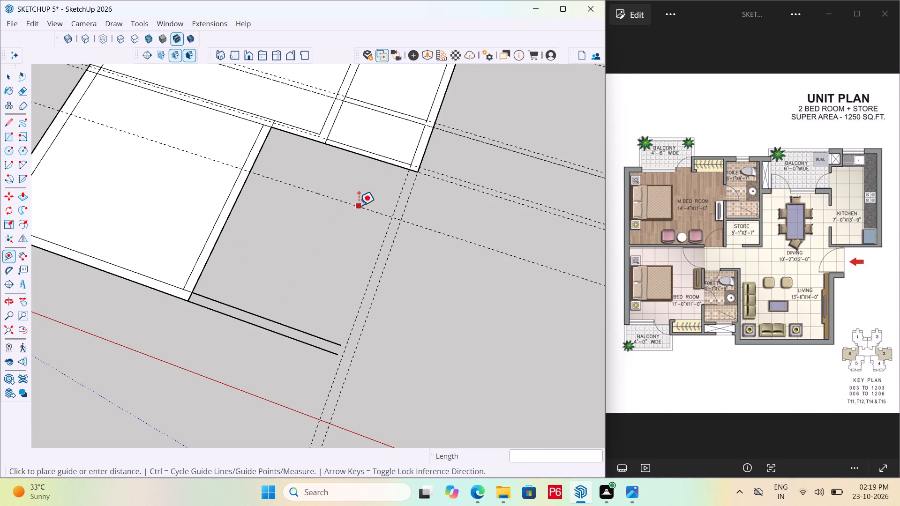
key(4)
key(shift+quotedbl)
key(Return)
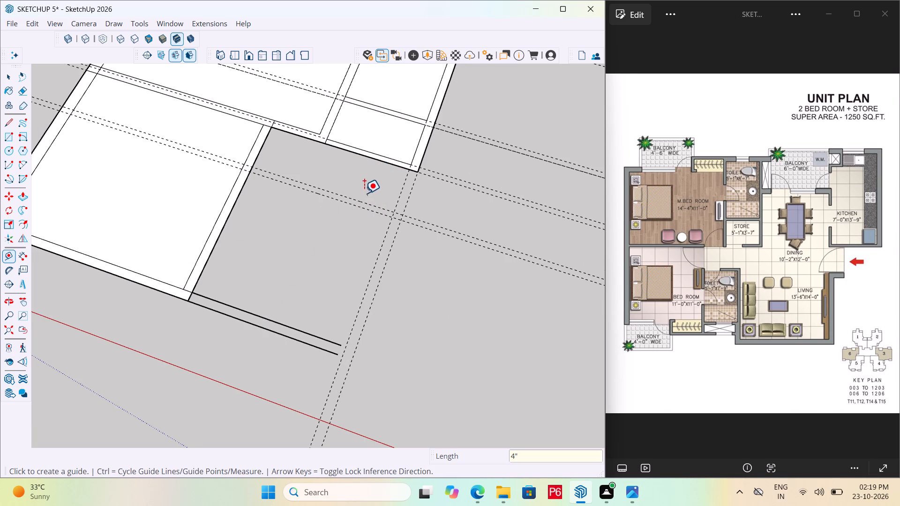
Place a guide 5' 1" out from the second bedroom's side wall, and another 4" past it for the toilet's outer wall.
click(214, 240)
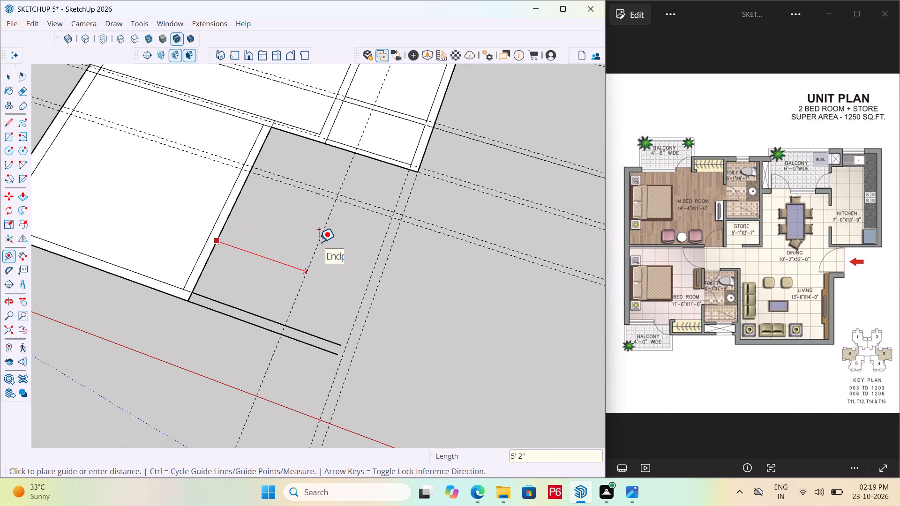
text(5')
text(1")
key(Return)
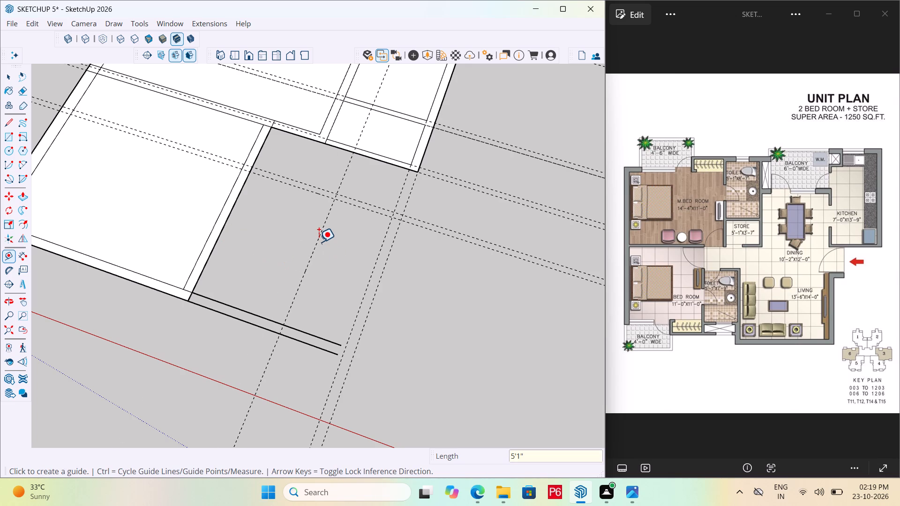
click(310, 261)
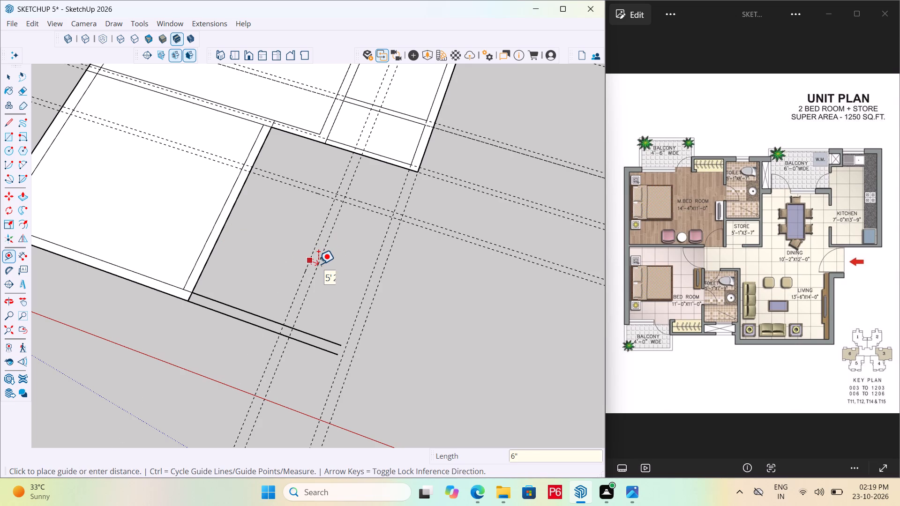
text(4")
key(Return)
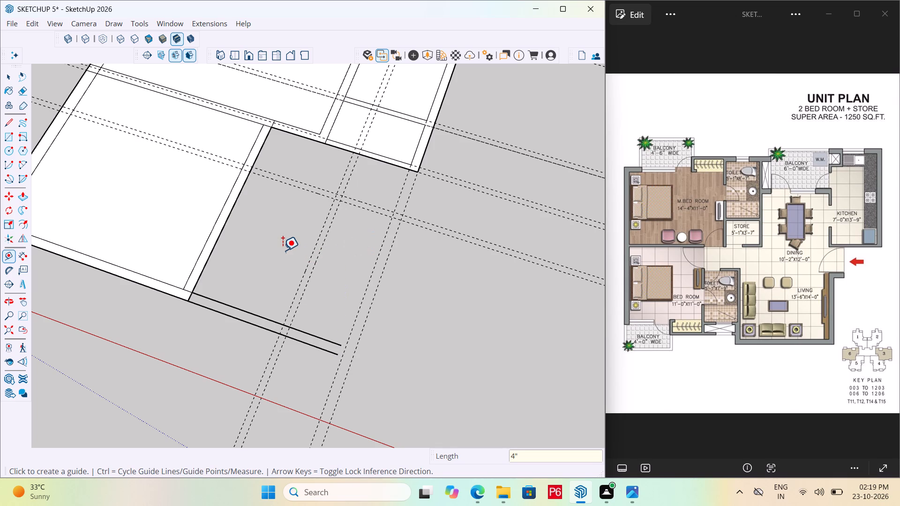
Draw the second toilet's 8' 7" by 5' 11" outer rectangle from the second bedroom's inner wall line to the extended wall's outer line.
key(r)
click(245, 164)
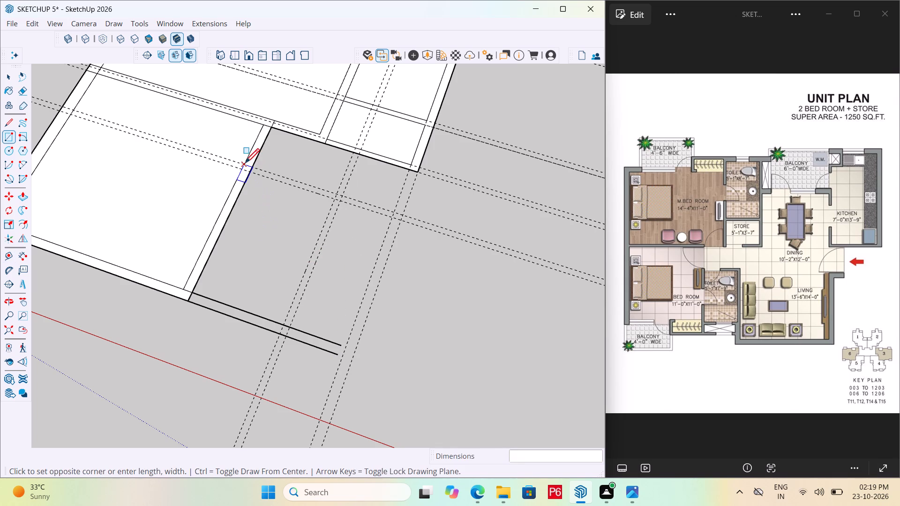
click(285, 338)
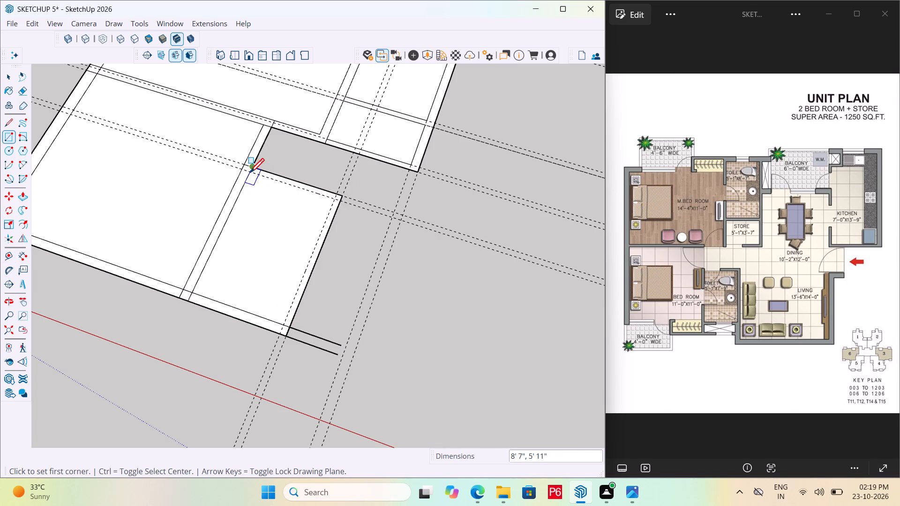
Draw the second toilet's 7' 9" by 5' 1" inner rectangle inside its outer rectangle to form the walls.
click(250, 175)
click(282, 327)
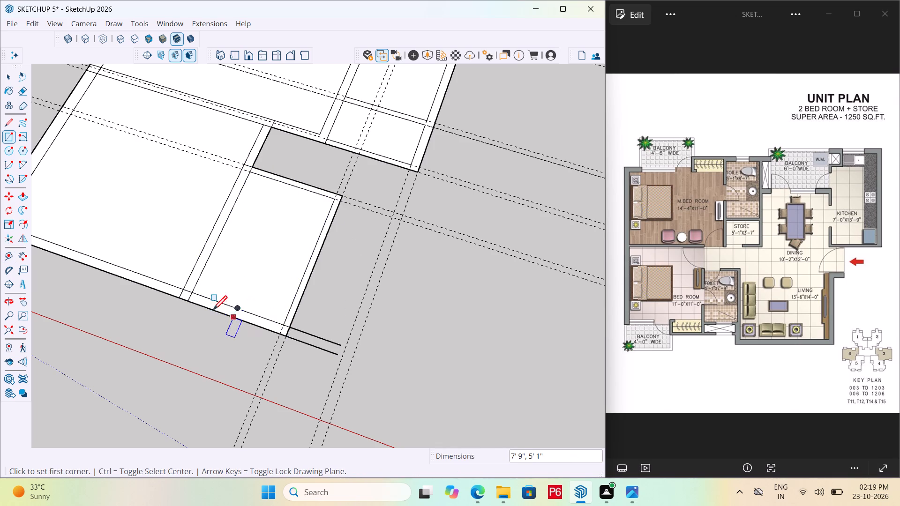
Erase all the remaining construction guides around the bedrooms, toilets and store.
scroll(169, 311, down, 2)
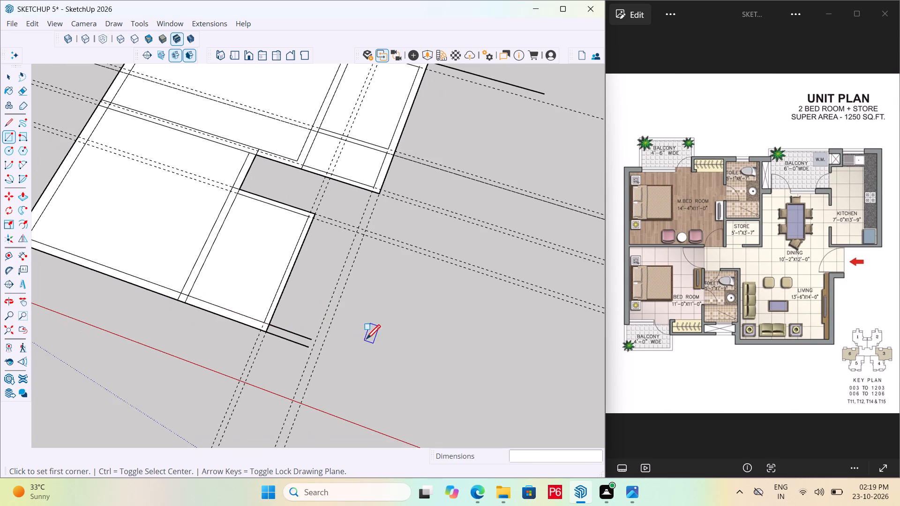
scroll(163, 200, down, 5)
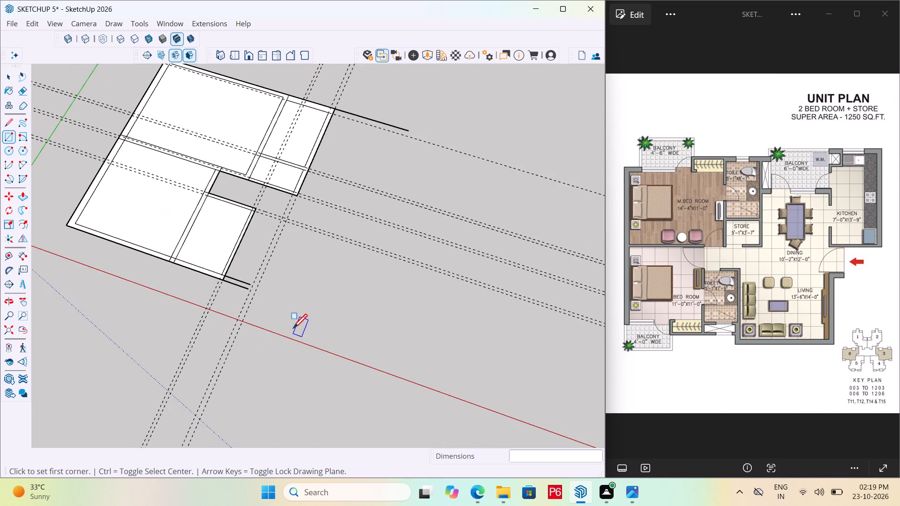
scroll(287, 322, up, 3)
key(space)
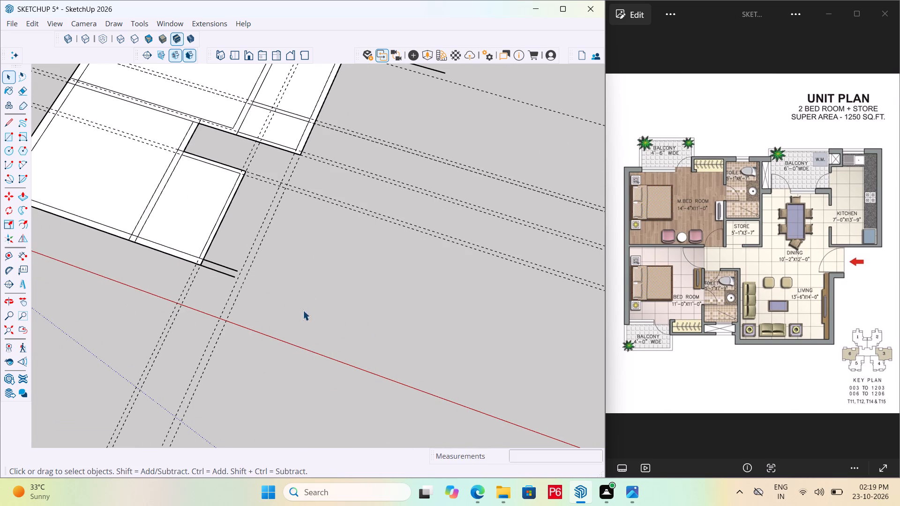
key(t)
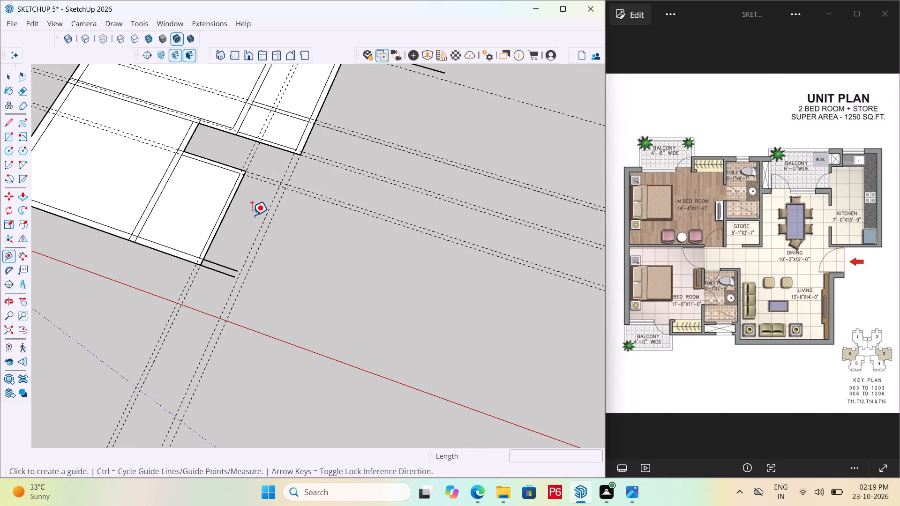
key(e)
drag(351, 229, 411, 138)
drag(286, 224, 255, 172)
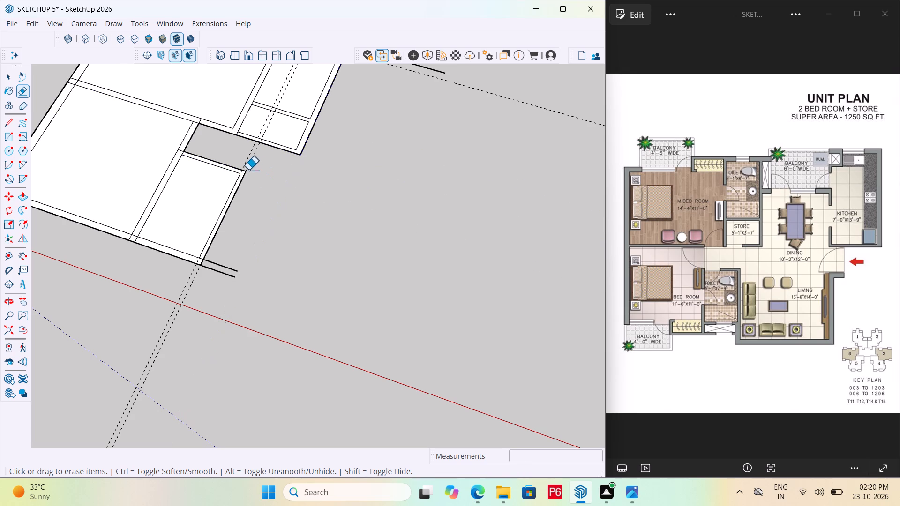
drag(241, 168, 250, 163)
key(ctrl+z)
drag(257, 164, 245, 150)
scroll(322, 281, down, 6)
drag(455, 181, 475, 171)
click(482, 166)
drag(482, 166, 475, 170)
click(475, 170)
drag(484, 163, 479, 168)
drag(474, 171, 473, 175)
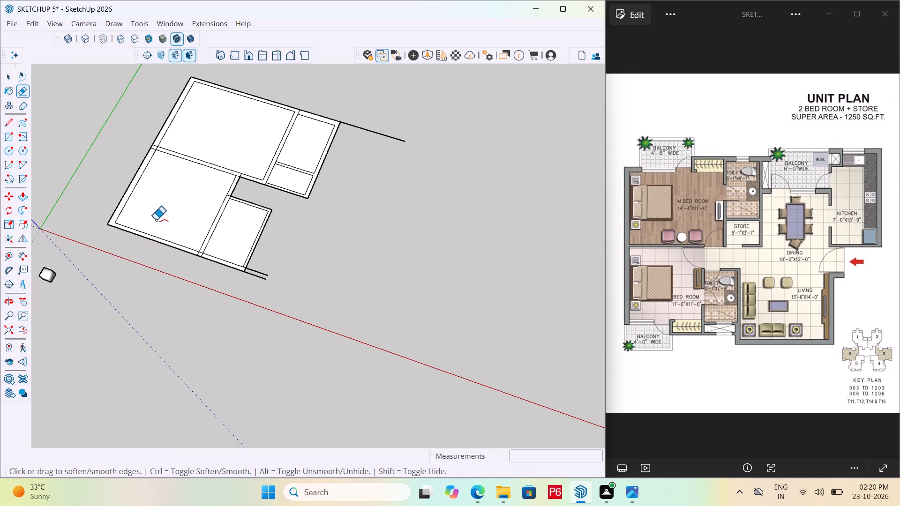
Check the floor faces of both bedrooms, both toilets and the store by selecting each one separately.
double_click(157, 218)
key(space)
click(182, 208)
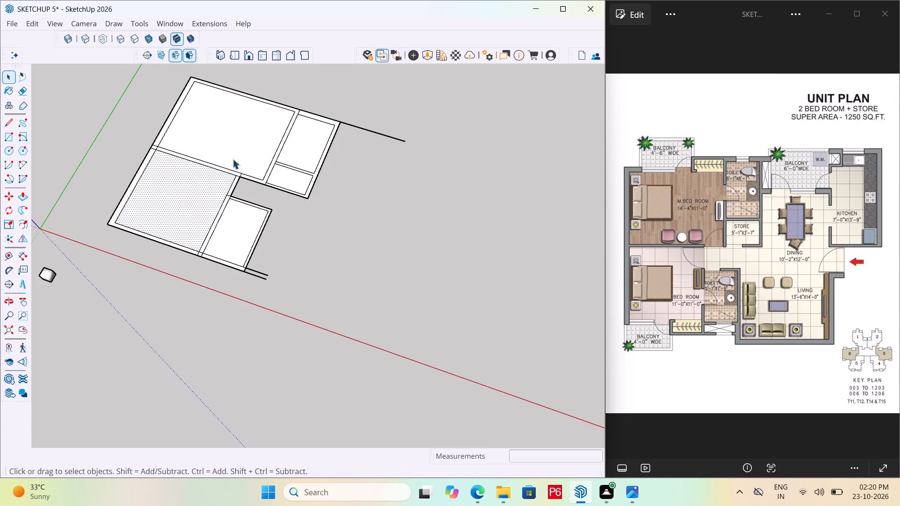
click(232, 157)
click(240, 242)
click(300, 175)
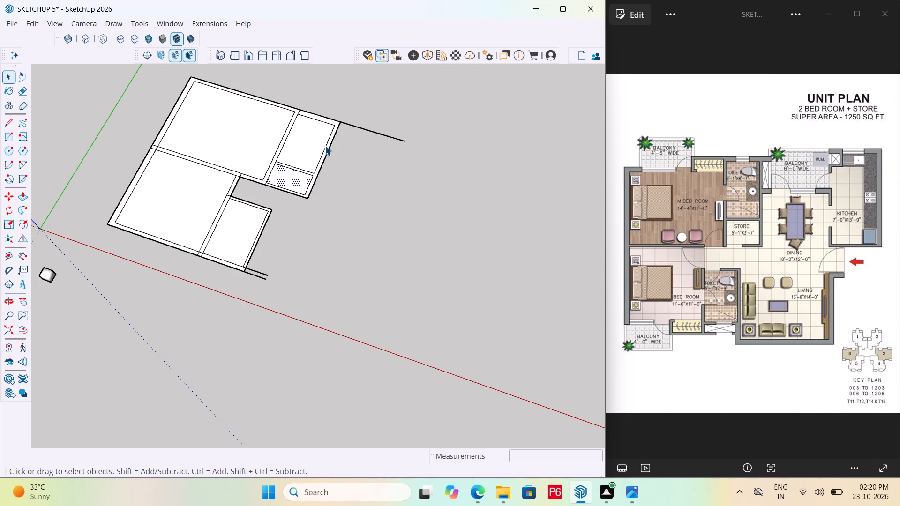
click(322, 144)
click(239, 231)
Place a guide 13' 6" out from the second toilet's outer wall, and another 9" past it for the living room's outer wall.
scroll(260, 292, up, 5)
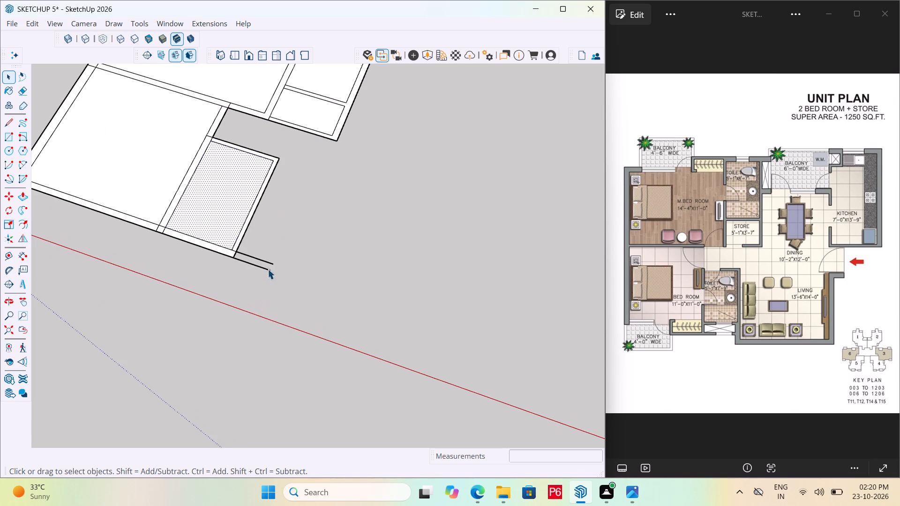
key(space)
key(t)
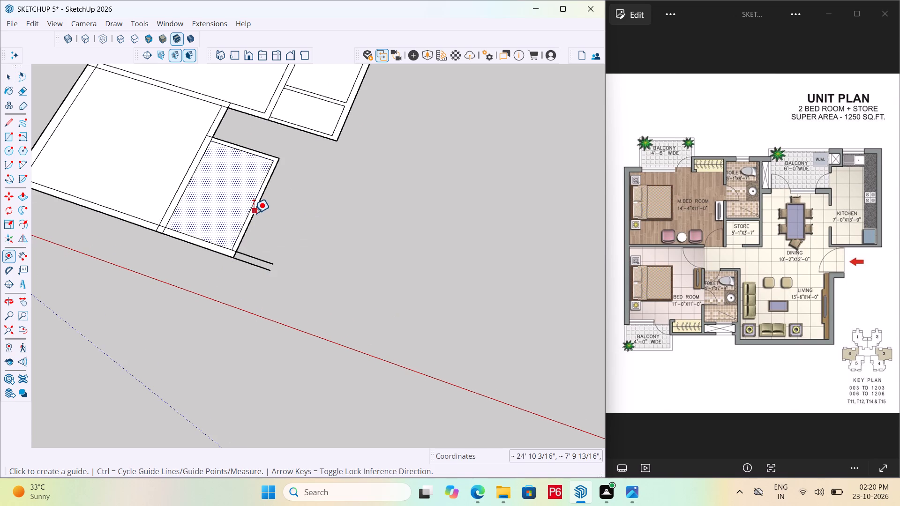
click(254, 213)
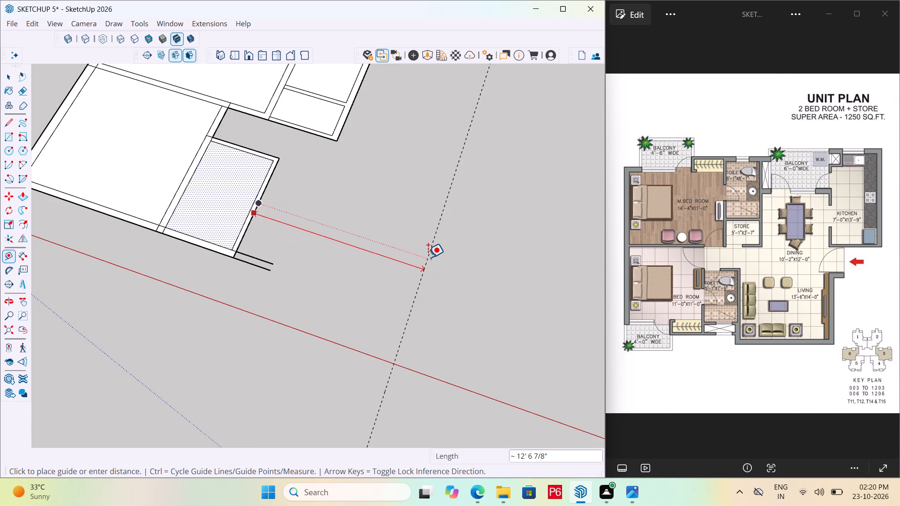
text(13'6")
key(Return)
key(space)
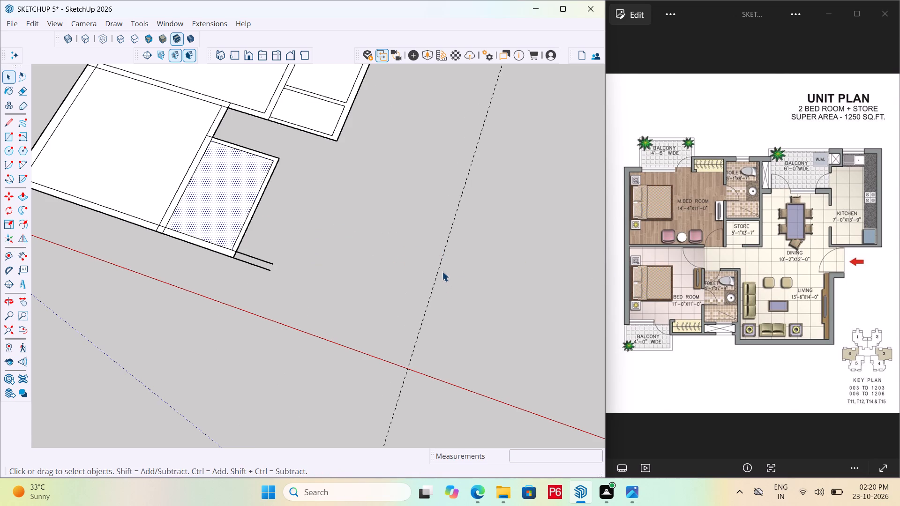
key(t)
click(454, 223)
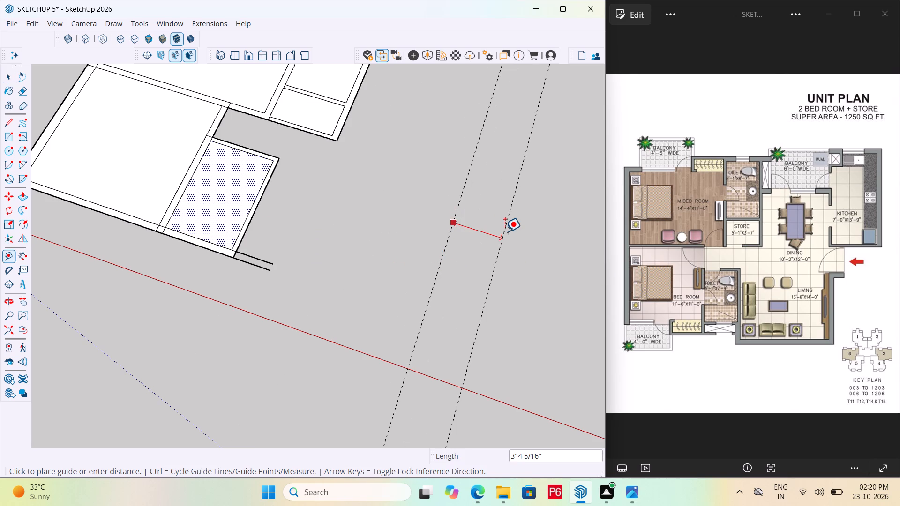
text(9")
key(Return)
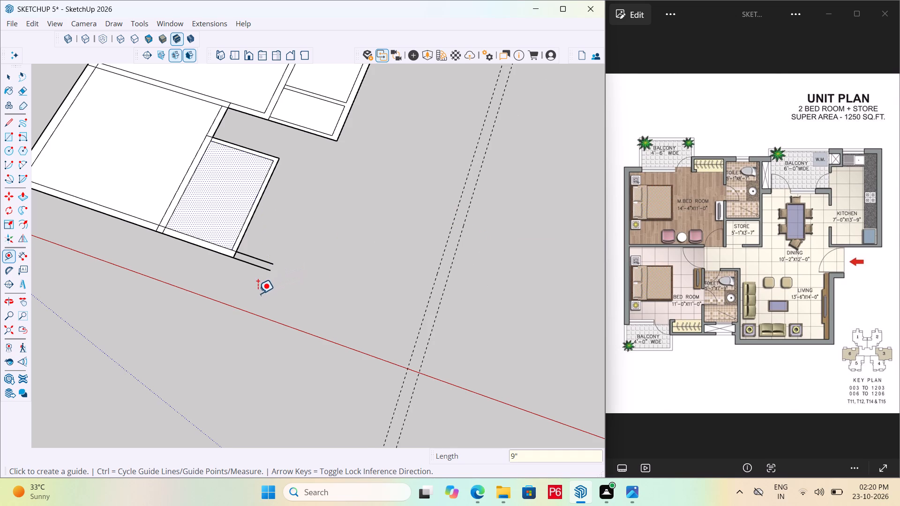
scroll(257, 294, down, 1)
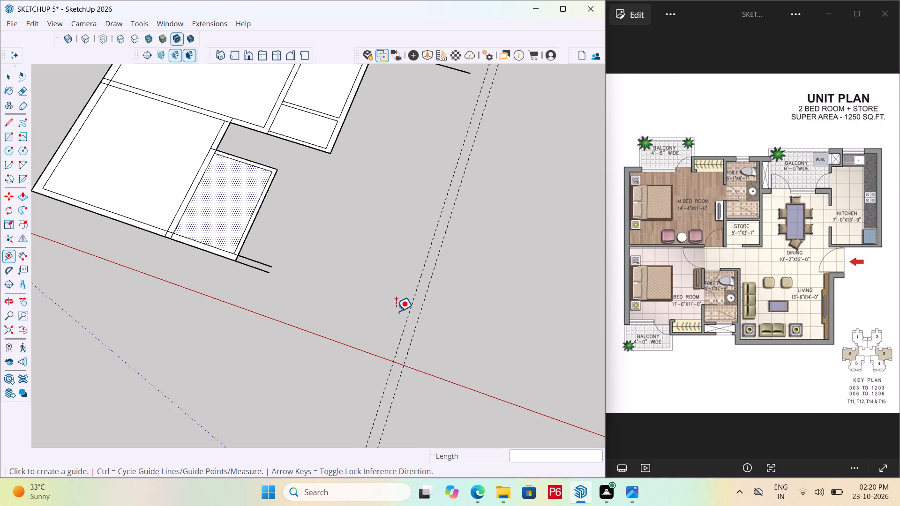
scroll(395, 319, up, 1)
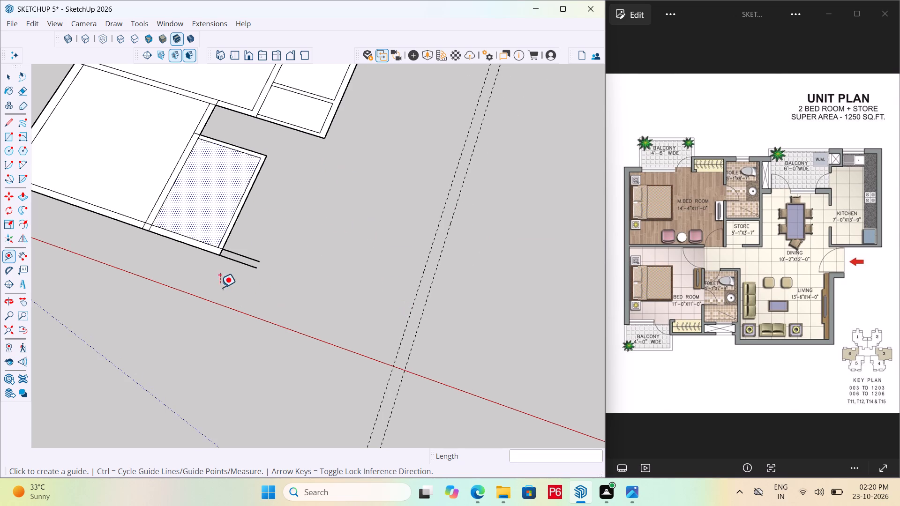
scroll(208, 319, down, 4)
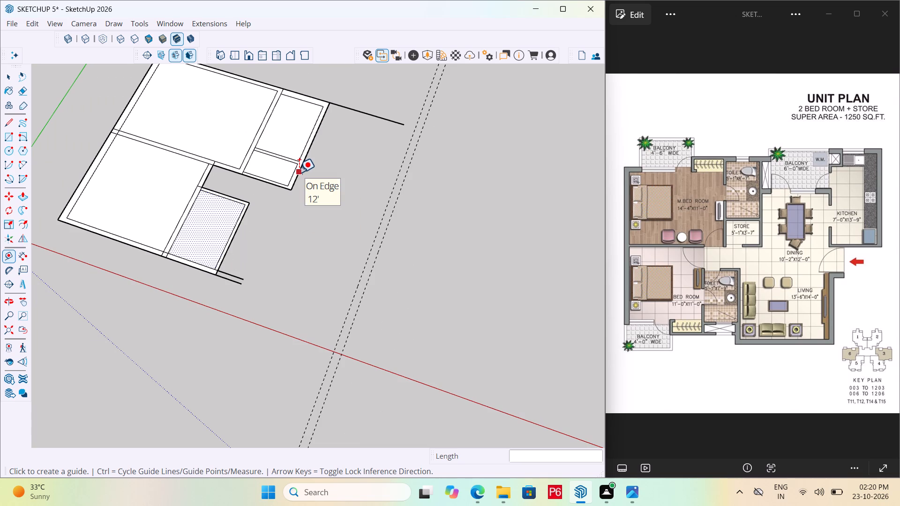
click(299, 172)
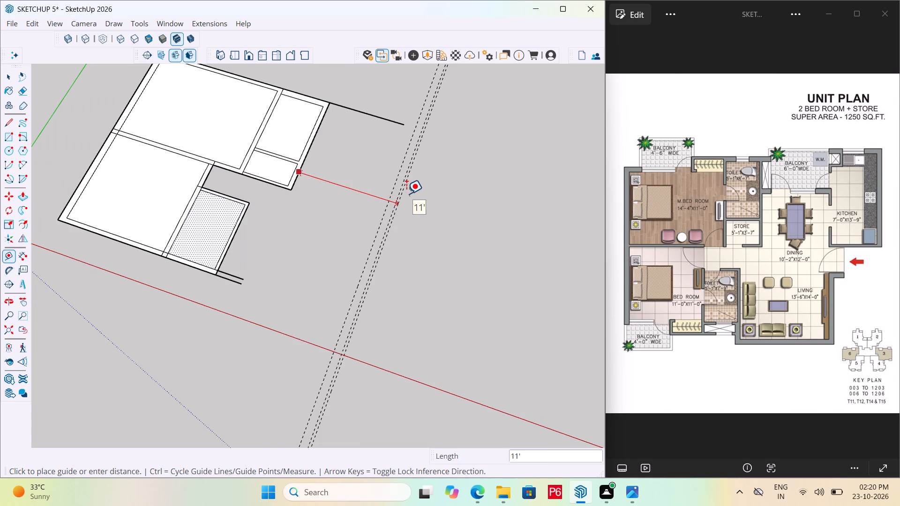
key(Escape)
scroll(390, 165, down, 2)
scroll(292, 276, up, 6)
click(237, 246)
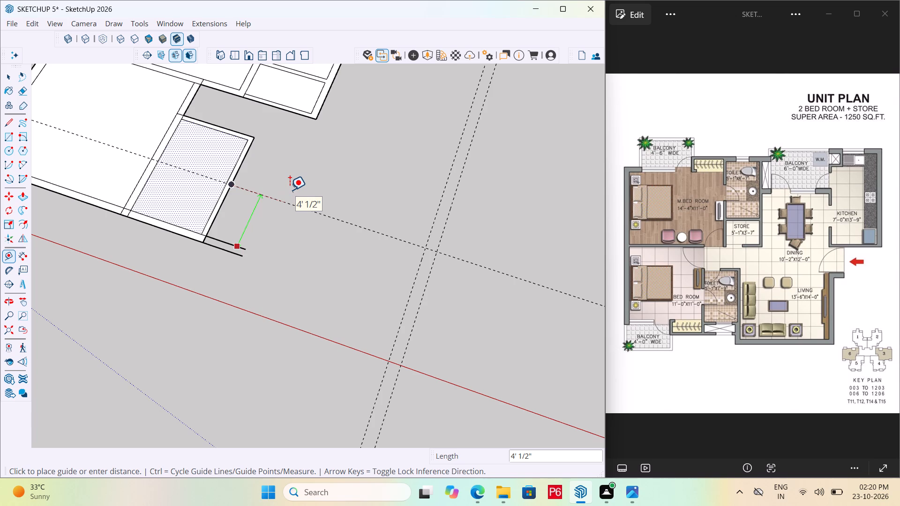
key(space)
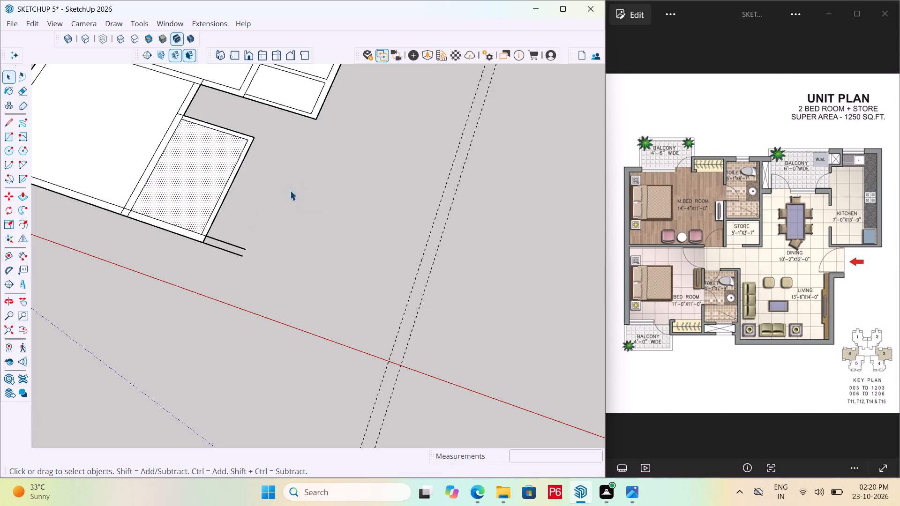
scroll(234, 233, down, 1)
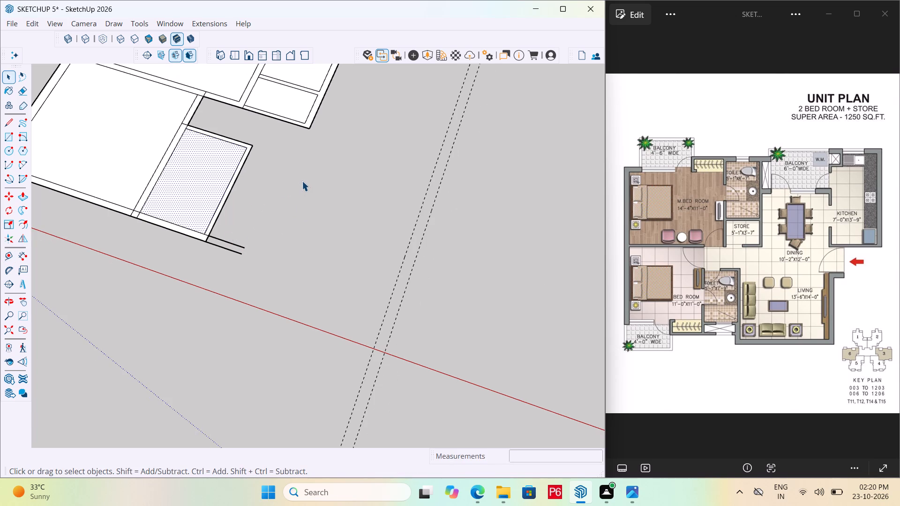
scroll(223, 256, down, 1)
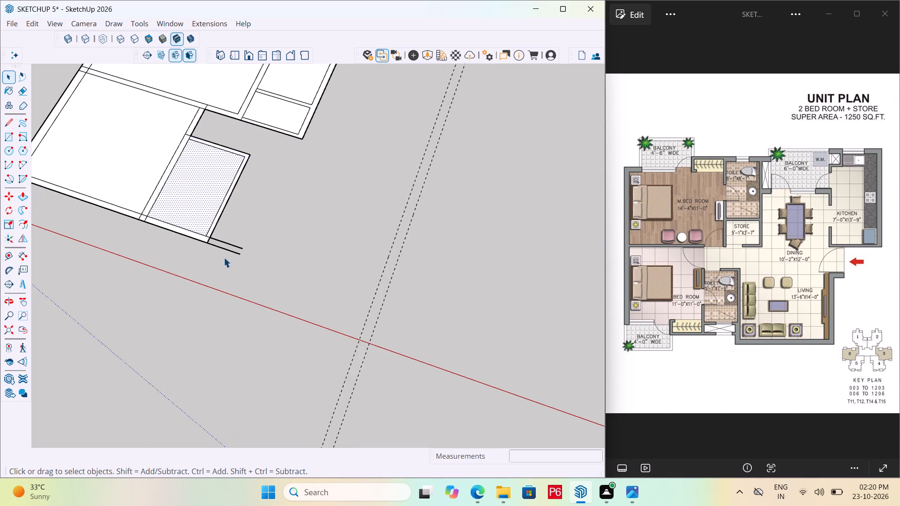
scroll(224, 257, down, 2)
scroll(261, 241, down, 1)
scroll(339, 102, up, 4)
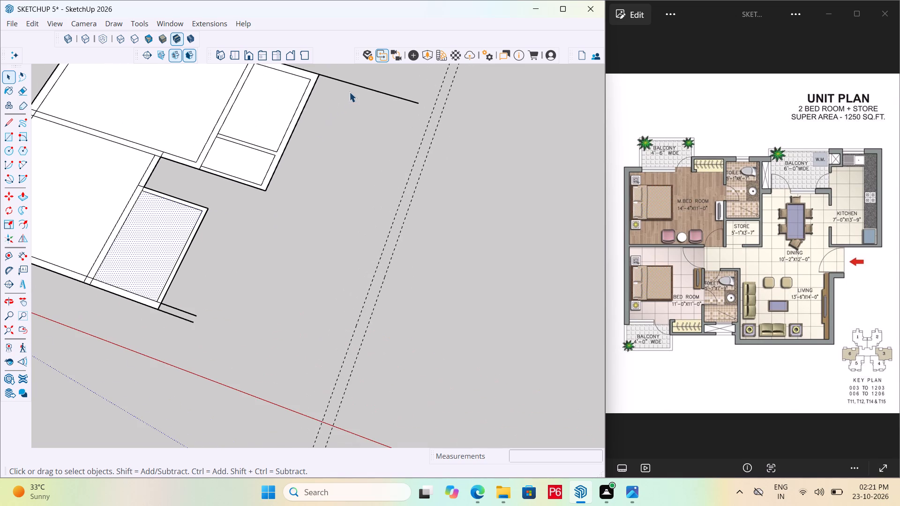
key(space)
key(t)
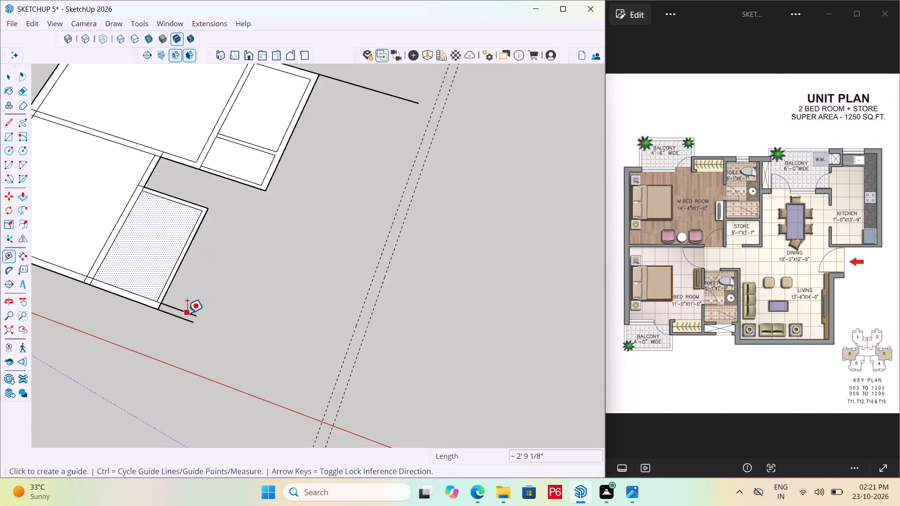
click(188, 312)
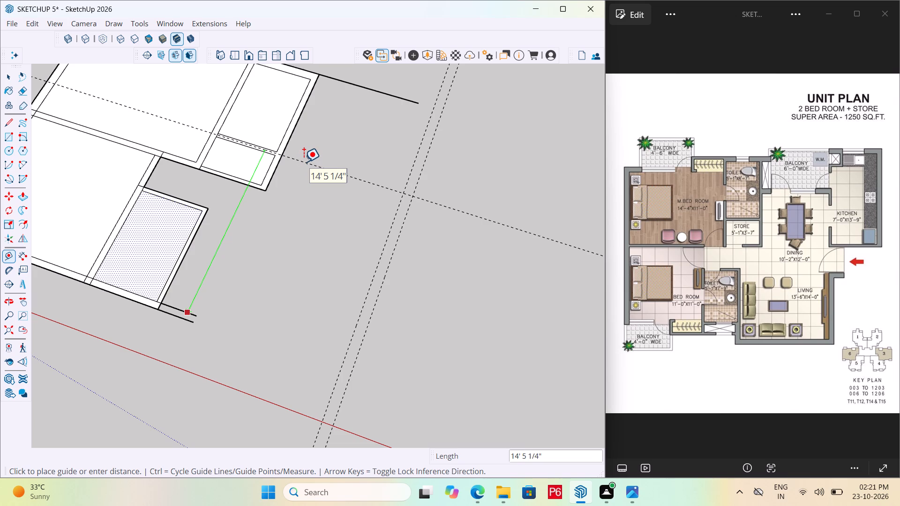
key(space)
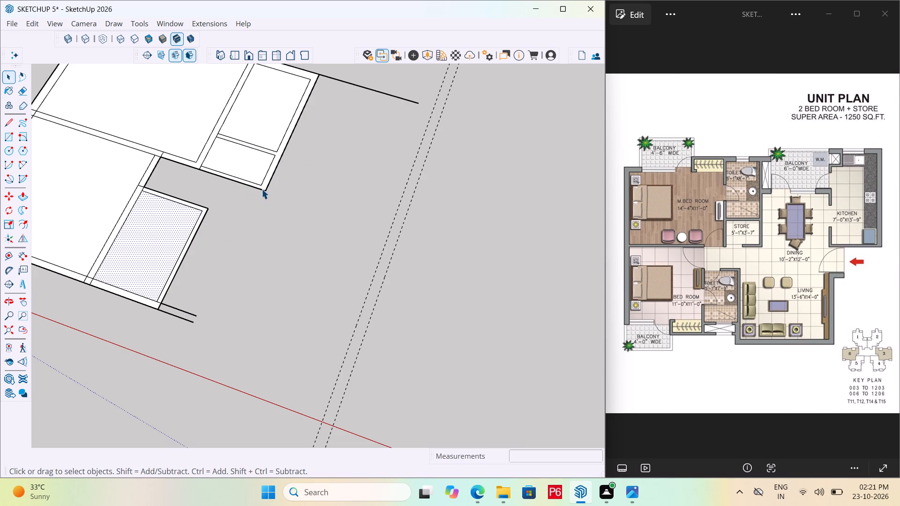
Place a guide 14' from the store's outer wall line toward the balcony side for the living room's length.
key(t)
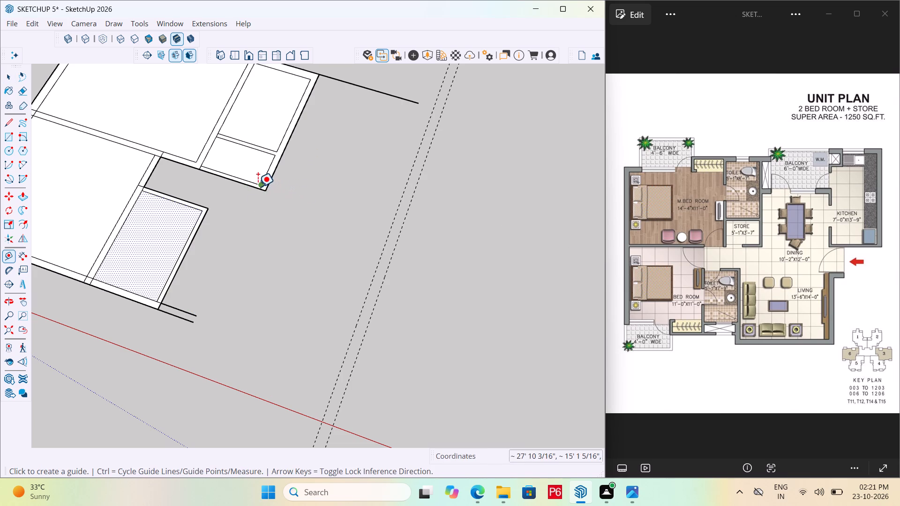
click(255, 190)
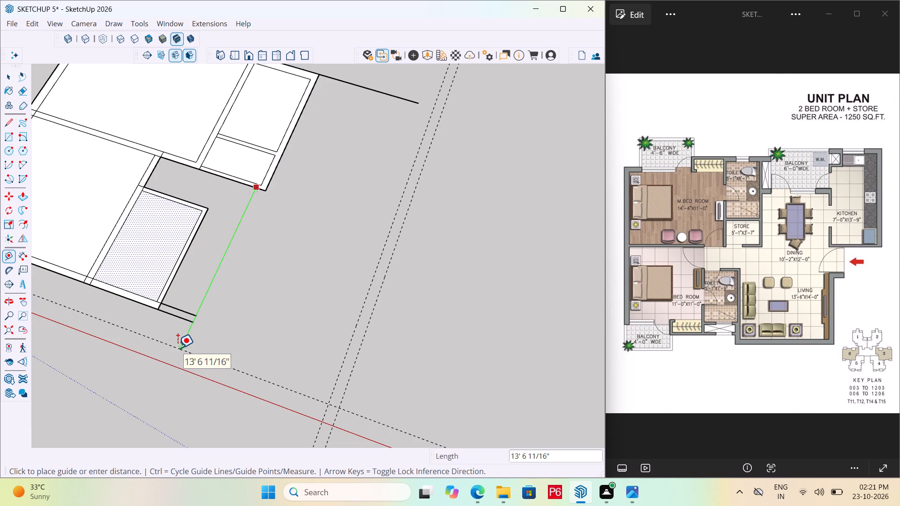
text(14)
key(apostrophe)
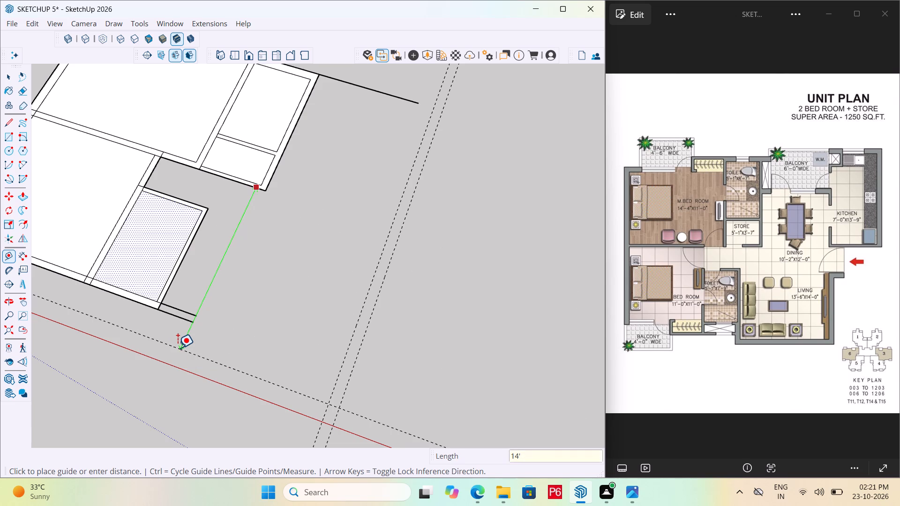
key(Return)
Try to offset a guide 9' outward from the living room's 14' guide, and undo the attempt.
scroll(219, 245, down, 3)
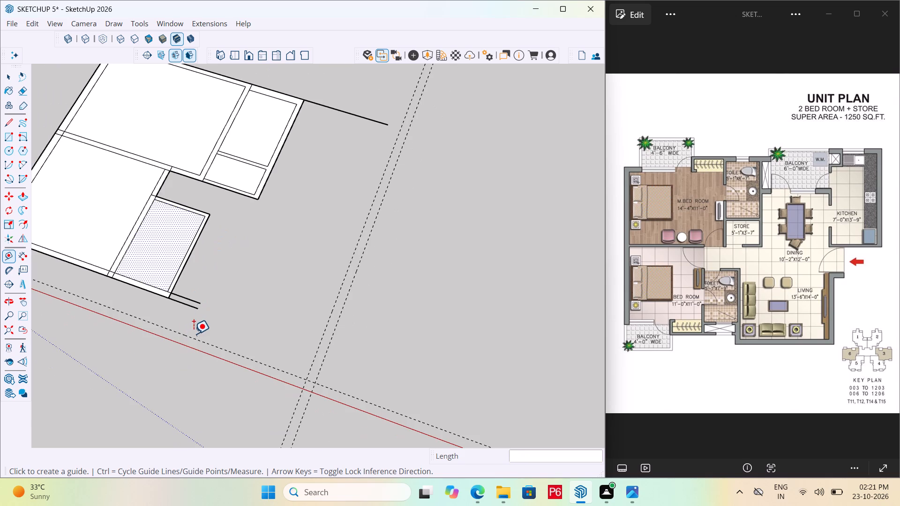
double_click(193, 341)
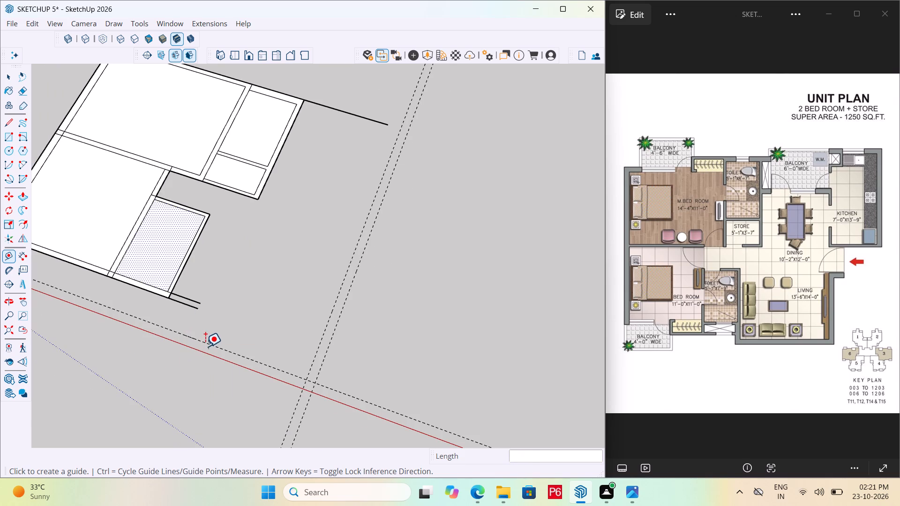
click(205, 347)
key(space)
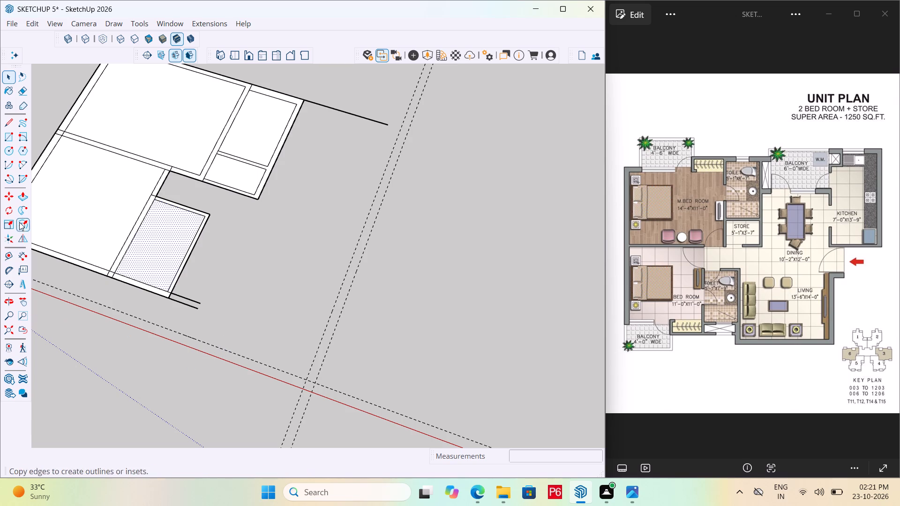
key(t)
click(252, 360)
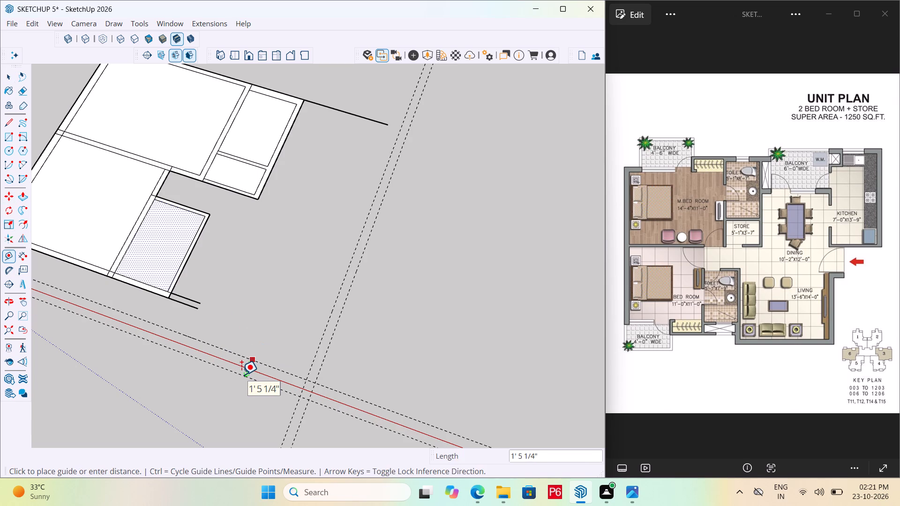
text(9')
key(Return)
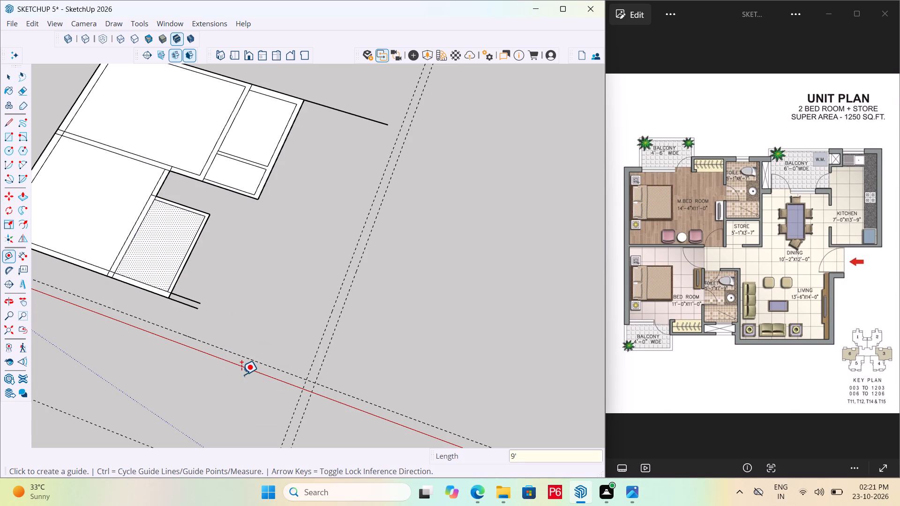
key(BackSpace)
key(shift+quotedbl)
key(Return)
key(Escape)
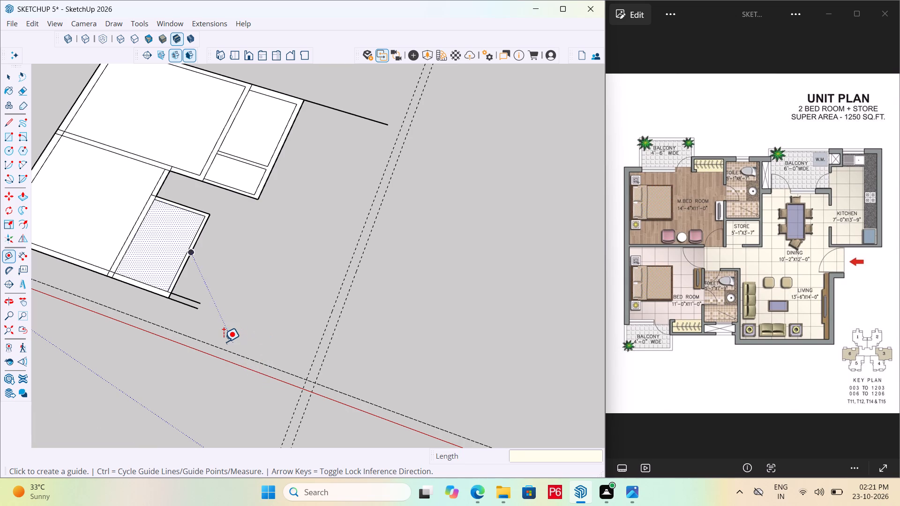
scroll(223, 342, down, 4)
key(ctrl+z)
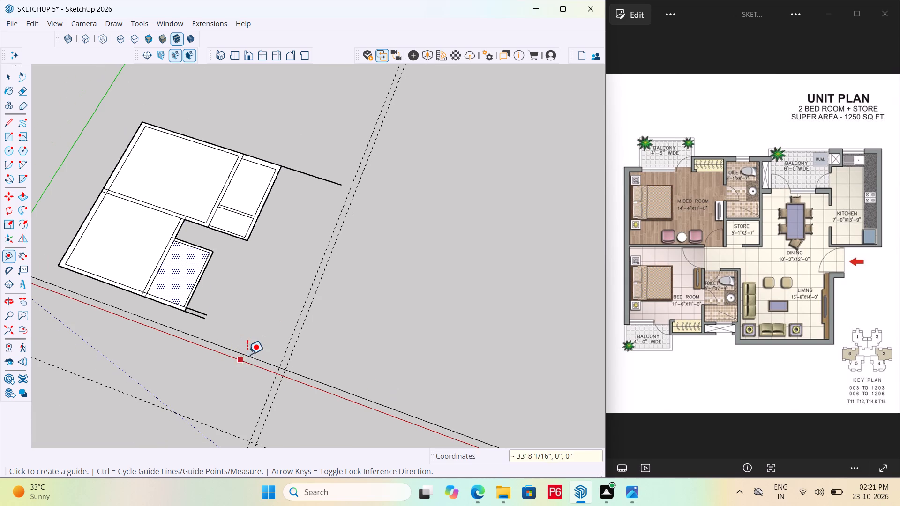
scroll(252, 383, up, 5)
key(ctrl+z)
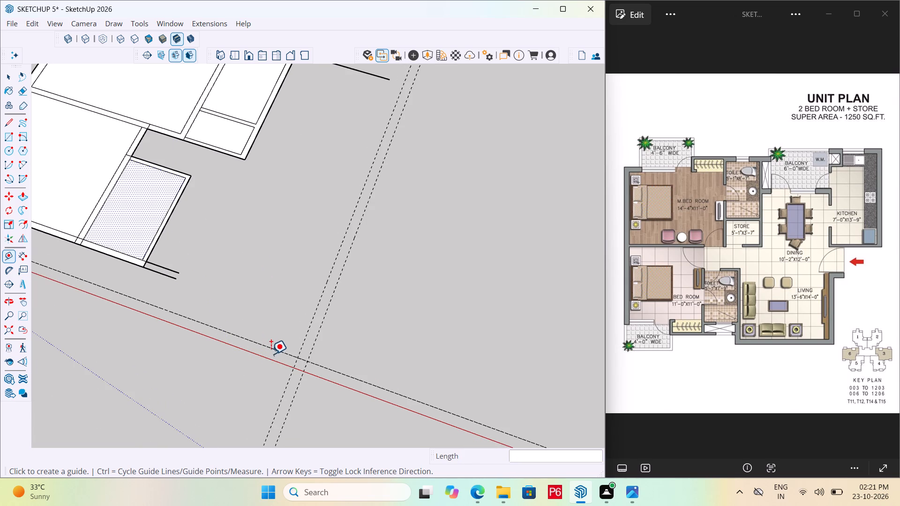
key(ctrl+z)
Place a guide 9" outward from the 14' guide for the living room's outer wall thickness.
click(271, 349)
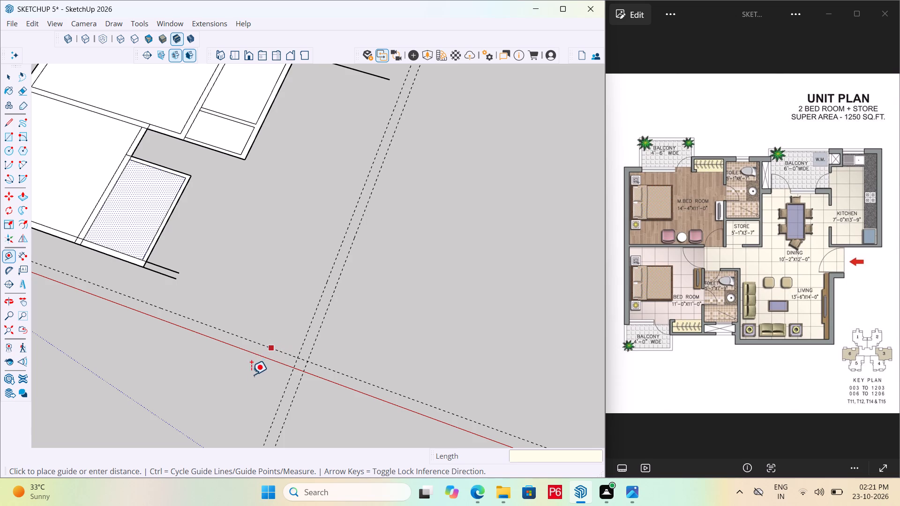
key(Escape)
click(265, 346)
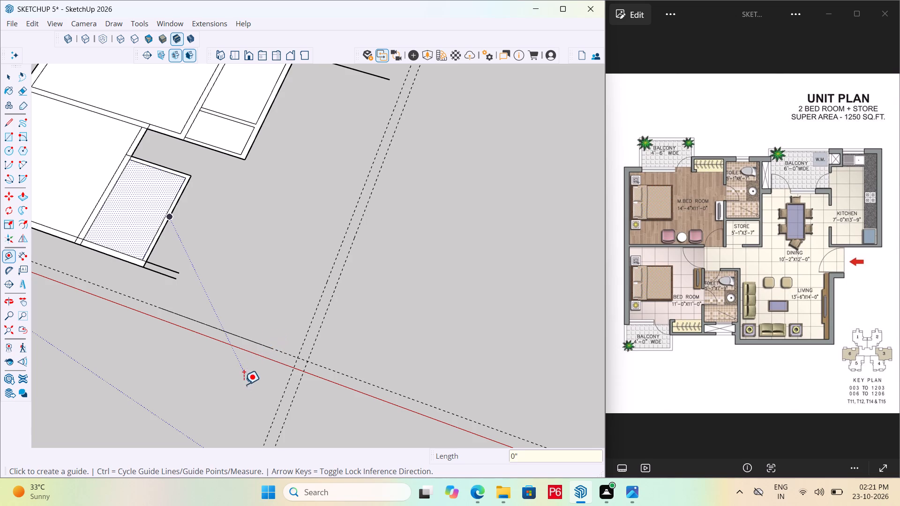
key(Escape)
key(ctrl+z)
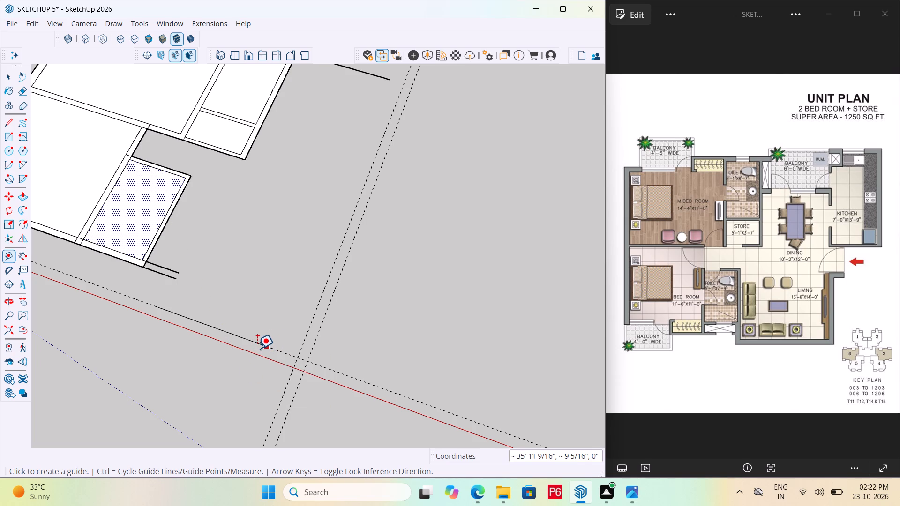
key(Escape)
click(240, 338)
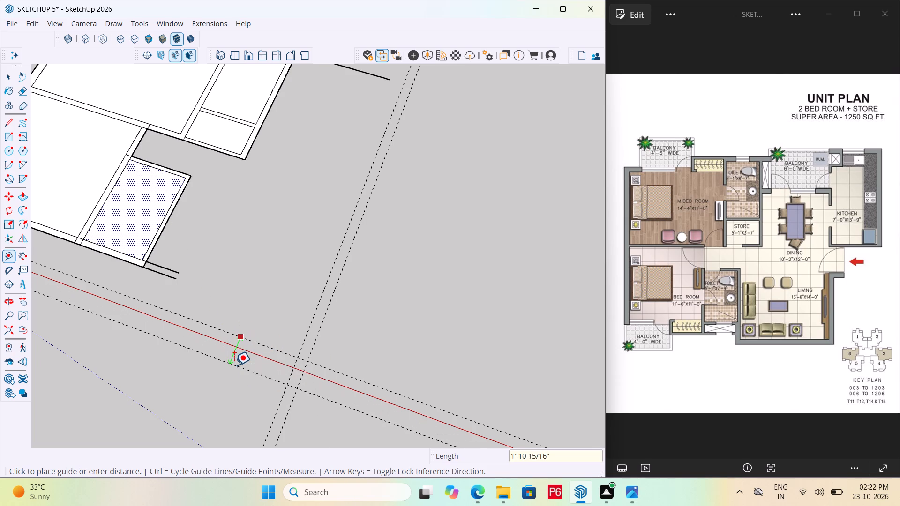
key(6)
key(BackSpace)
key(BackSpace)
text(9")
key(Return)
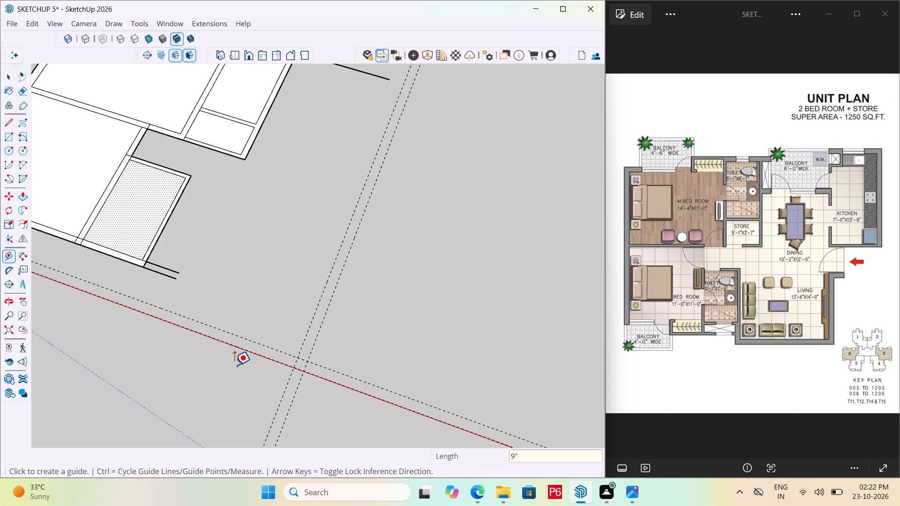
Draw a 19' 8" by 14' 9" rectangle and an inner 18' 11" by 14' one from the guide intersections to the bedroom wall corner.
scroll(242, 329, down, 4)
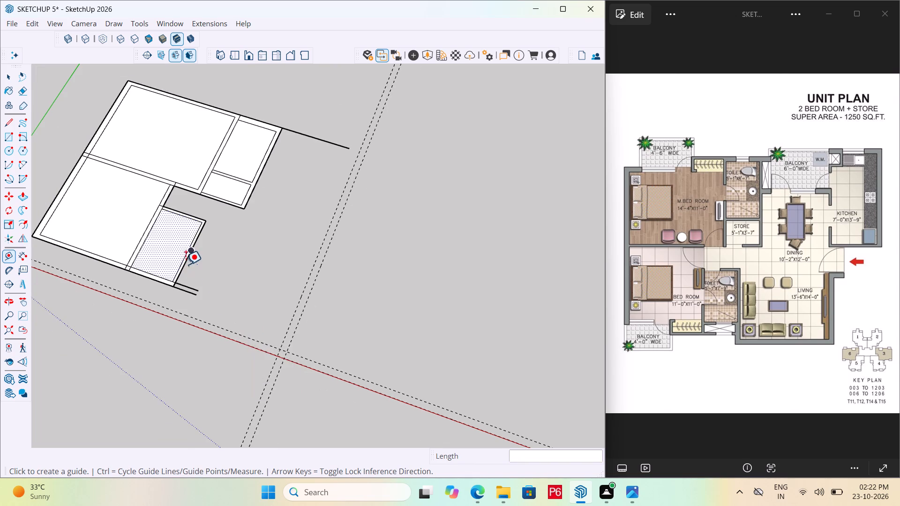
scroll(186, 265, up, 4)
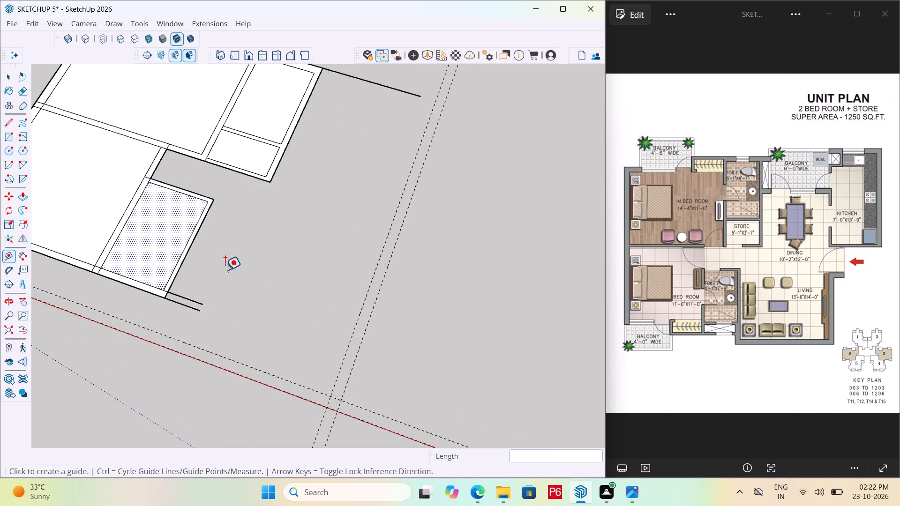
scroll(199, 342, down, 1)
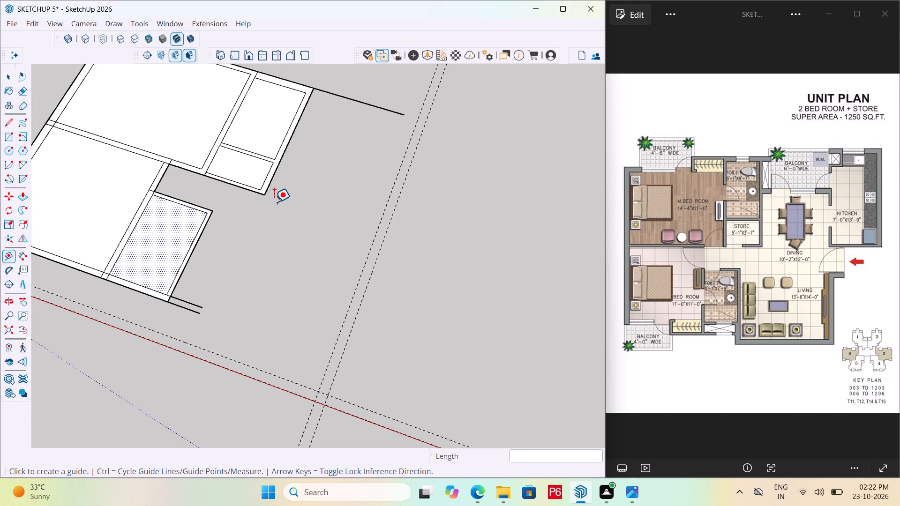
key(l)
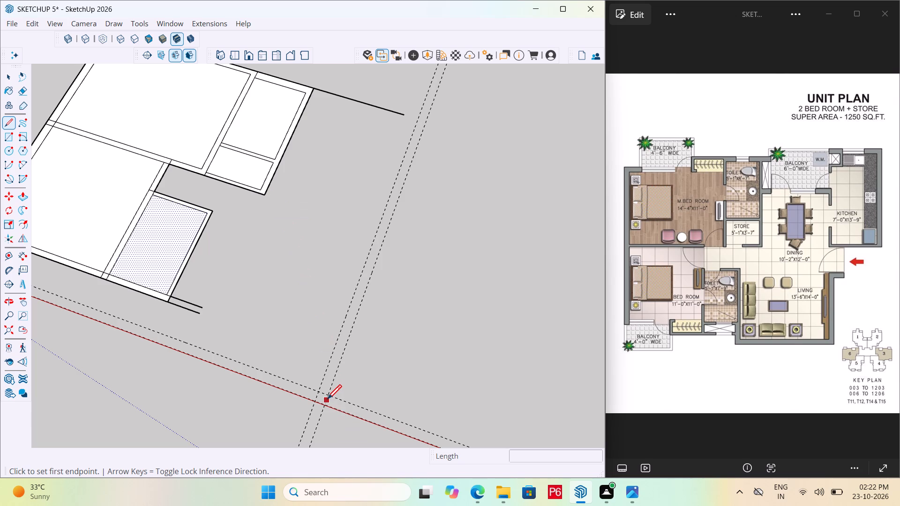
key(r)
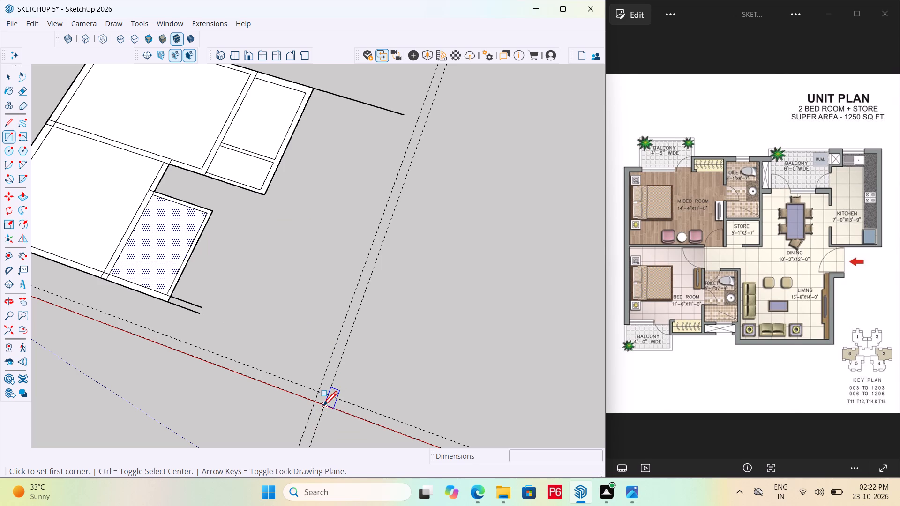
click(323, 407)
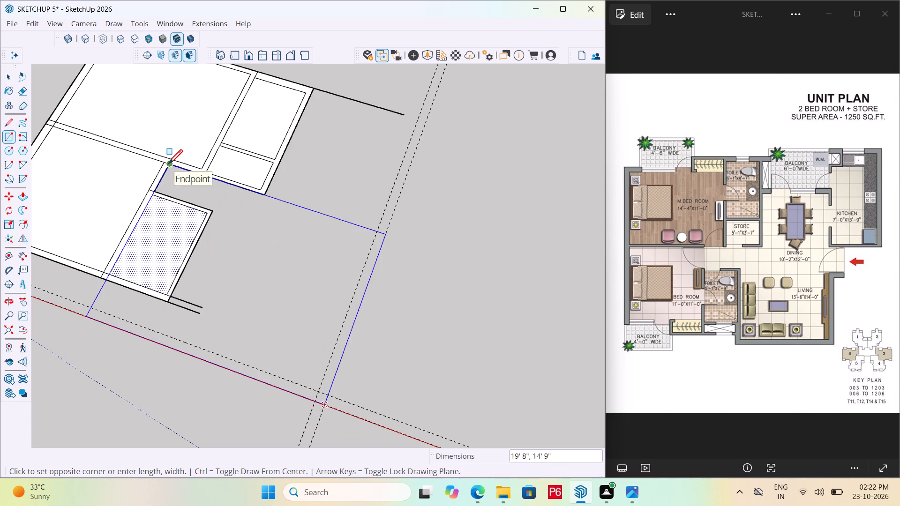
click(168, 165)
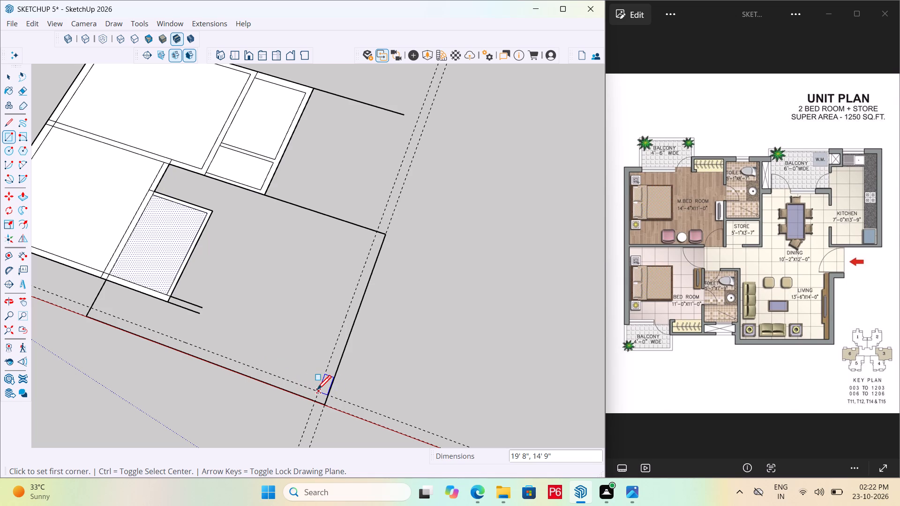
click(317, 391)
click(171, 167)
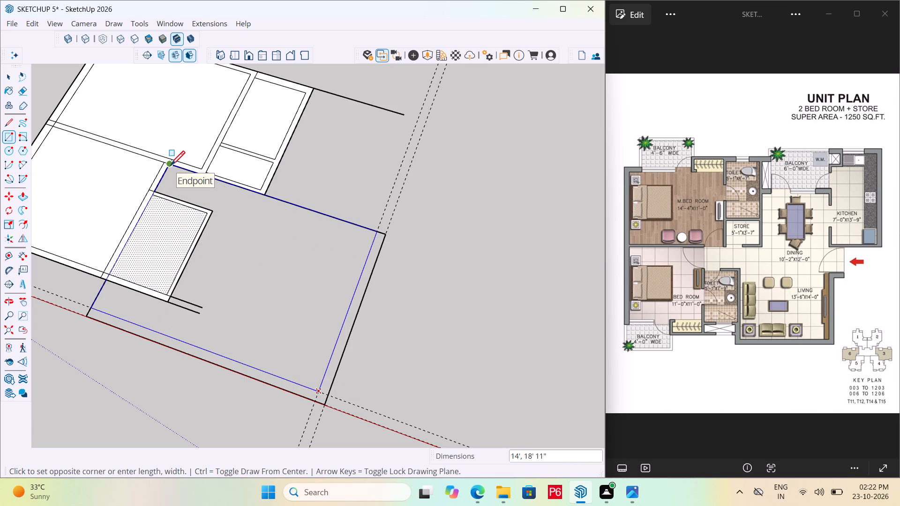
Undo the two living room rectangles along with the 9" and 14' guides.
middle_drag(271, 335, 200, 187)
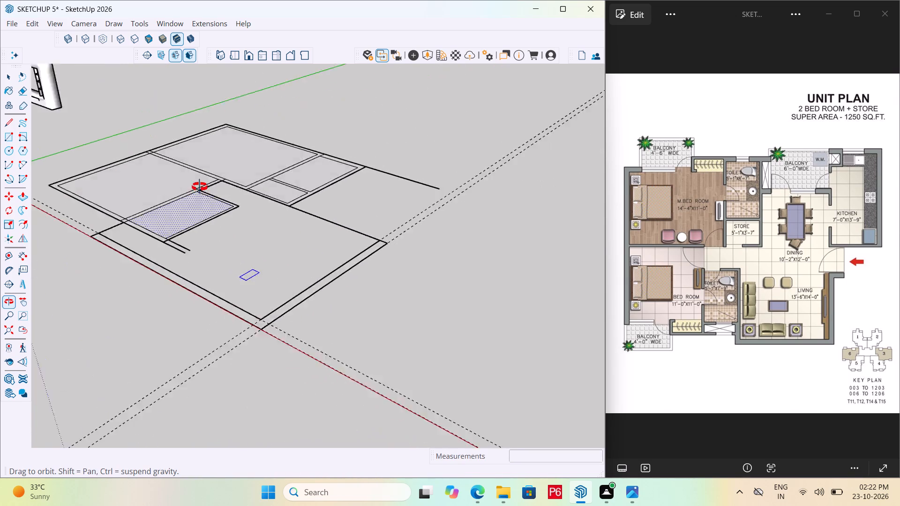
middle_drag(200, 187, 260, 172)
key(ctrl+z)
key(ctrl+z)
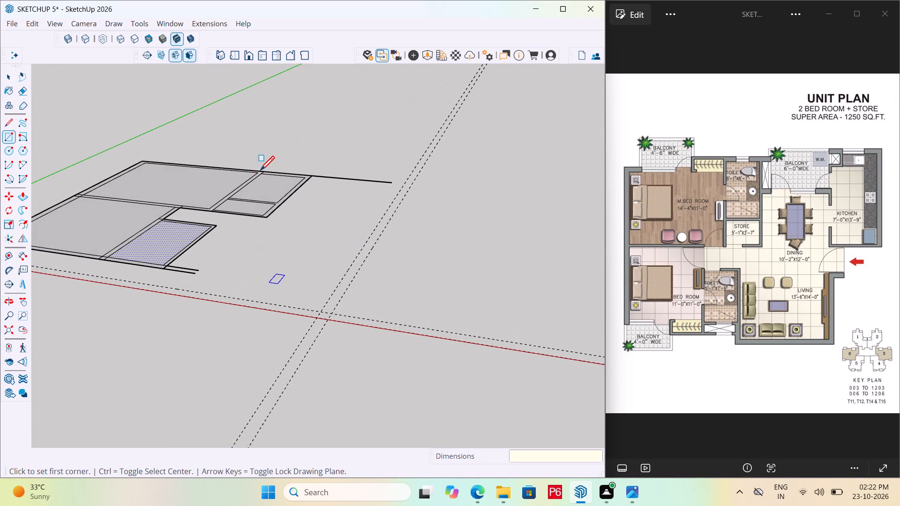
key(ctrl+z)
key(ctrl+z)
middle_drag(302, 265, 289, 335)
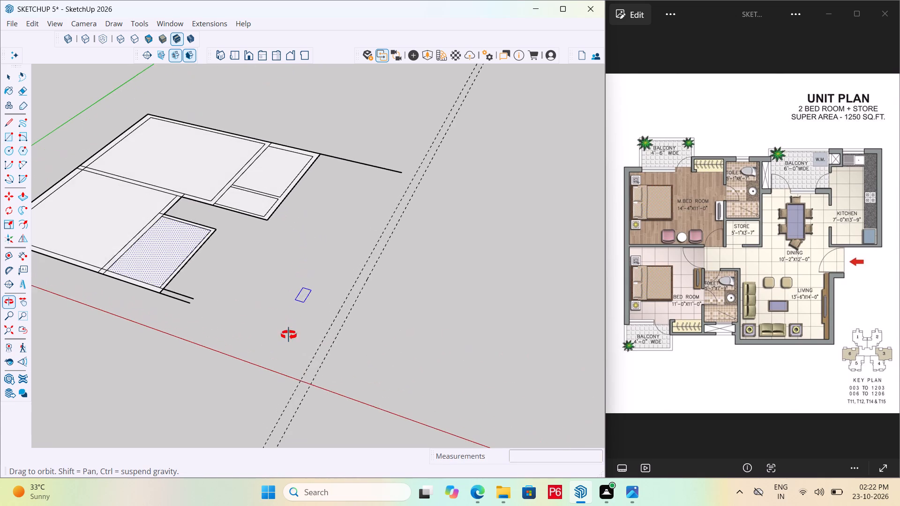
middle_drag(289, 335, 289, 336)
Erase the two remaining parallel guides marking the living room's far outer wall.
key(space)
key(e)
drag(319, 301, 371, 321)
Draw a line about 15' 7" long from the store's outer corner along the red axis, continuing the store's wall line.
scroll(440, 308, down, 4)
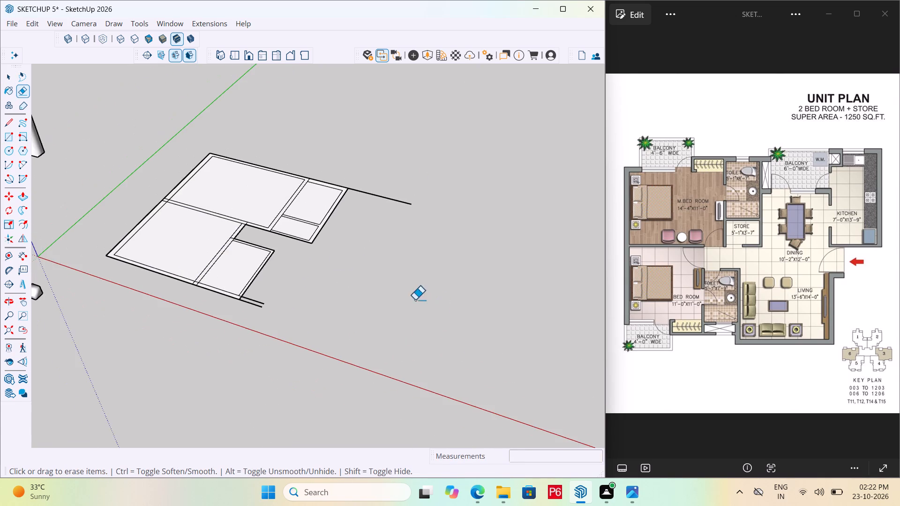
scroll(260, 318, up, 5)
scroll(211, 295, up, 1)
middle_drag(211, 306, 223, 359)
scroll(227, 216, down, 4)
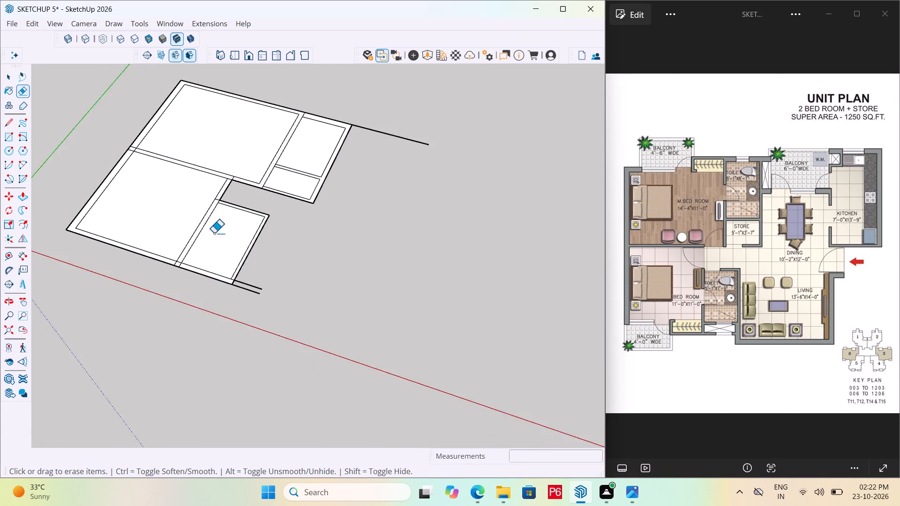
scroll(214, 233, down, 2)
middle_drag(229, 254, 226, 278)
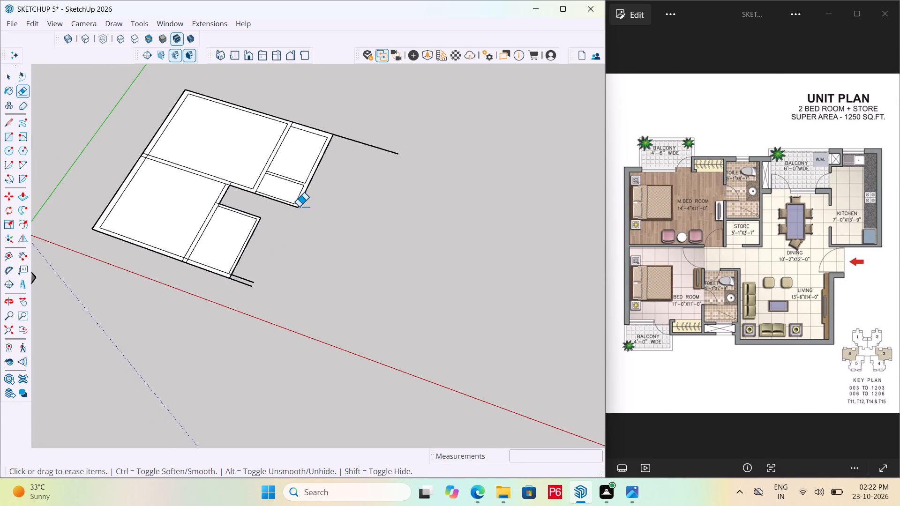
key(l)
click(298, 208)
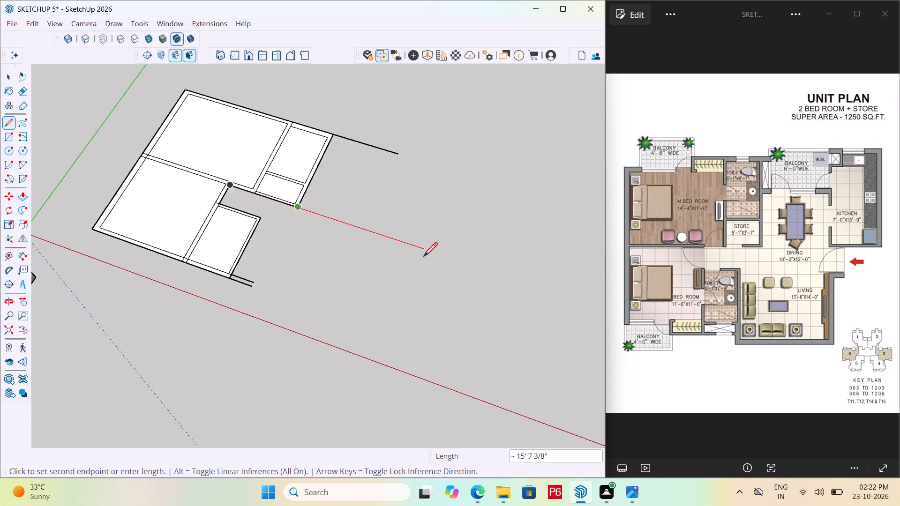
click(423, 258)
key(space)
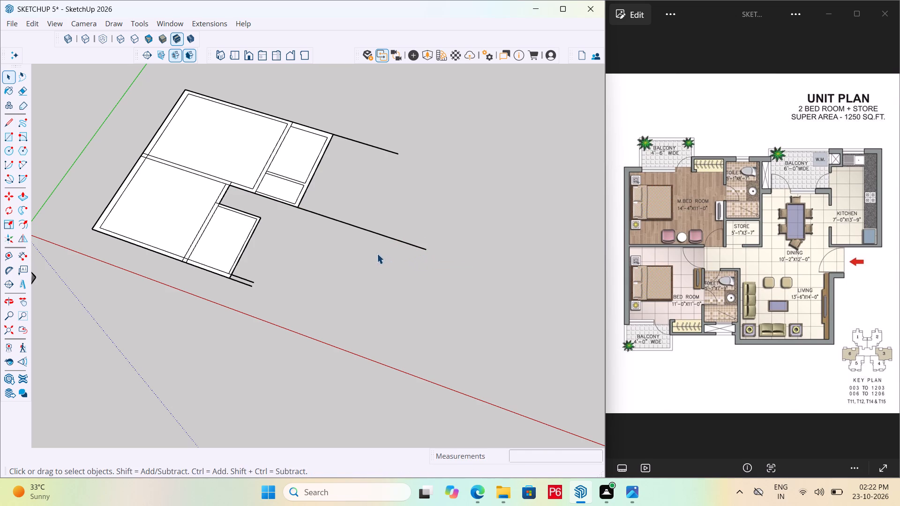
Place a guide 14' from the store's extended wall line toward the red axis for the living room's length.
key(t)
click(376, 235)
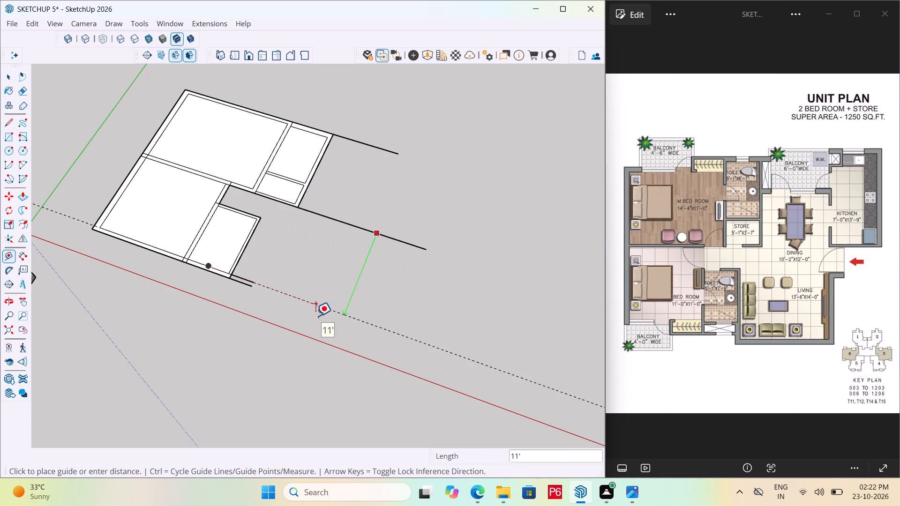
text(14')
key(Return)
key(space)
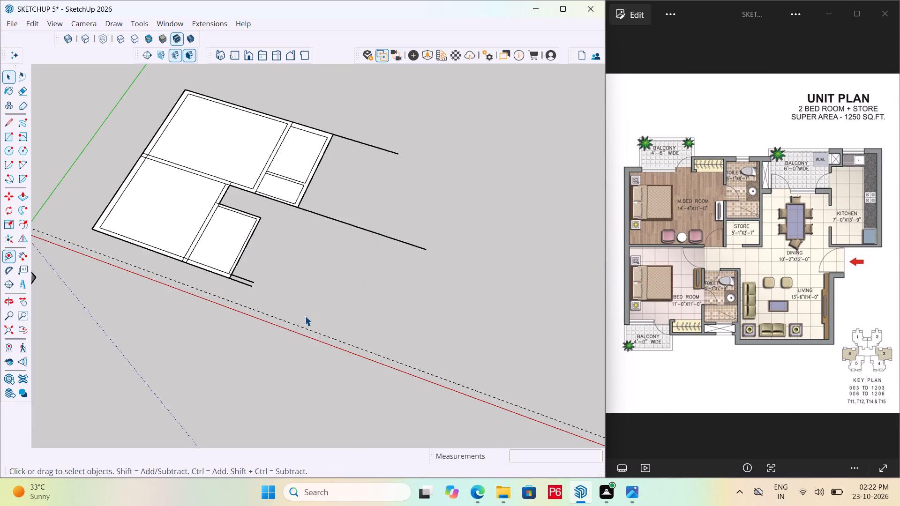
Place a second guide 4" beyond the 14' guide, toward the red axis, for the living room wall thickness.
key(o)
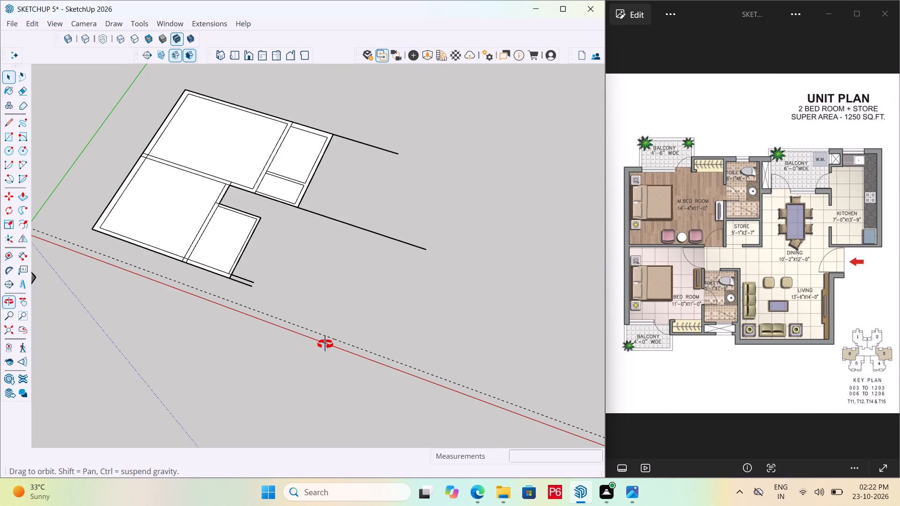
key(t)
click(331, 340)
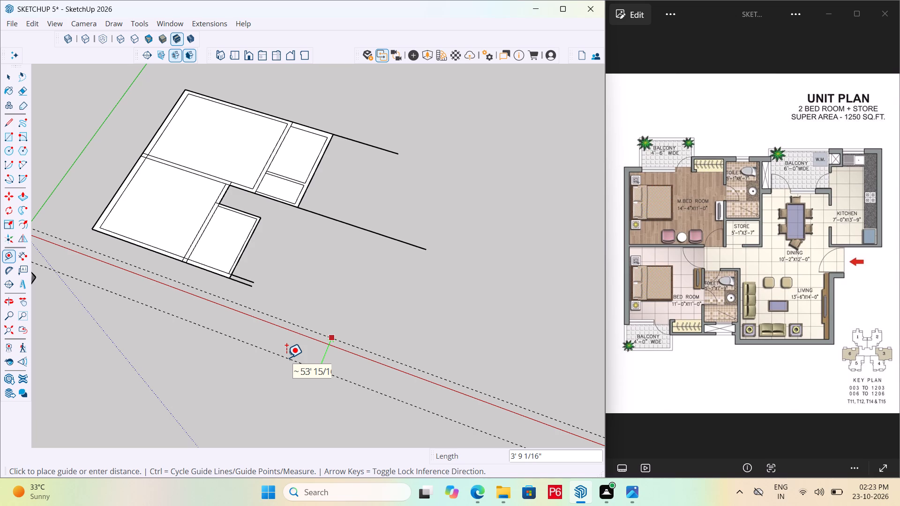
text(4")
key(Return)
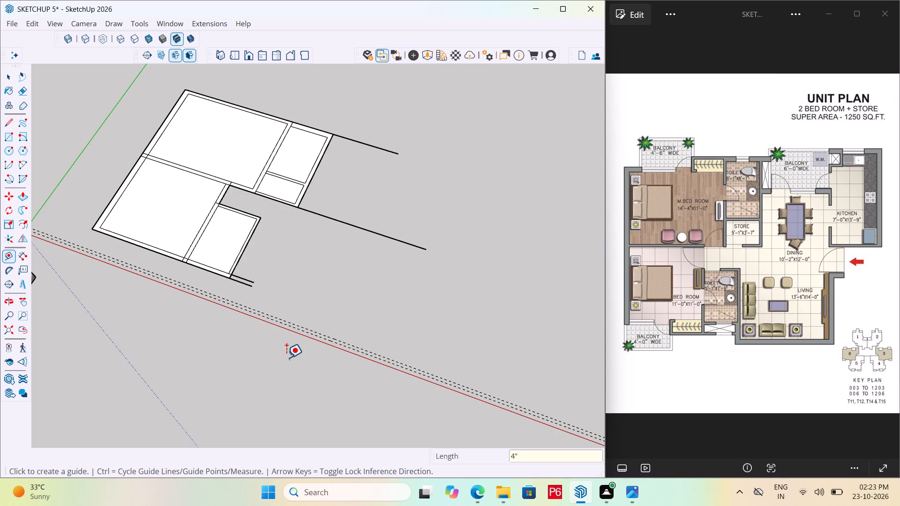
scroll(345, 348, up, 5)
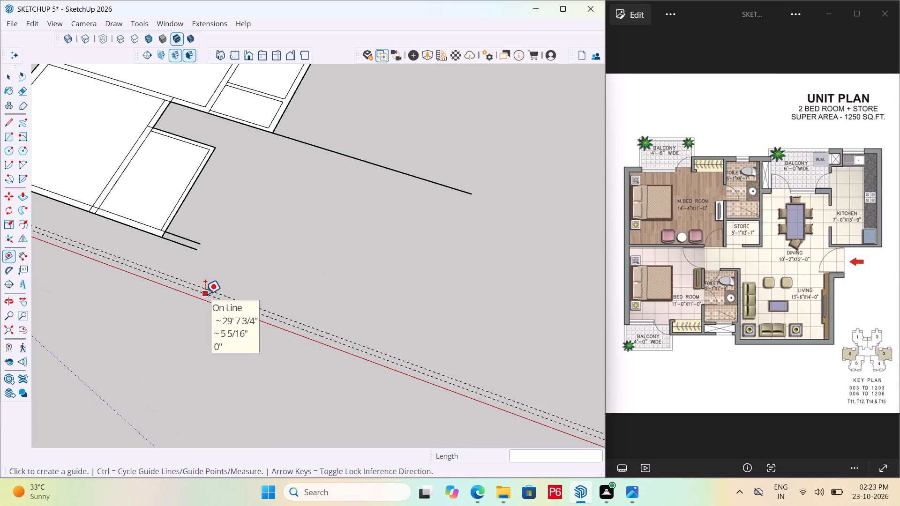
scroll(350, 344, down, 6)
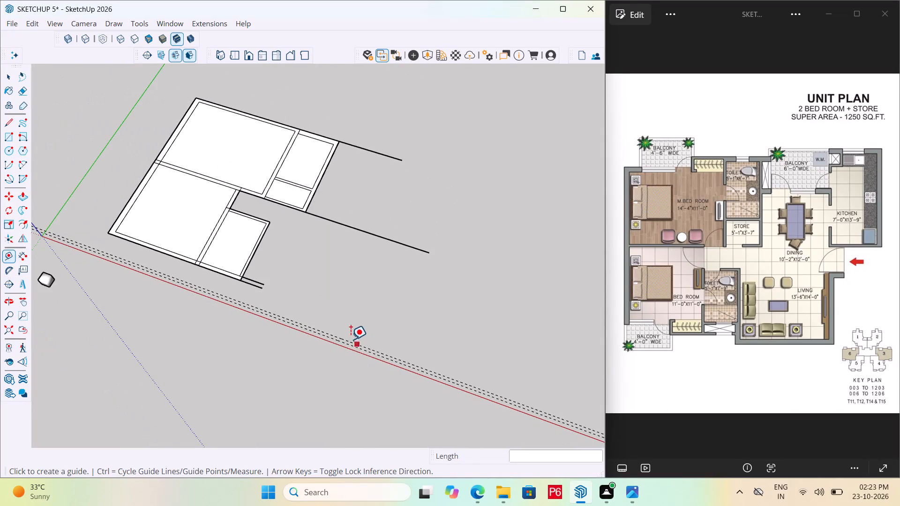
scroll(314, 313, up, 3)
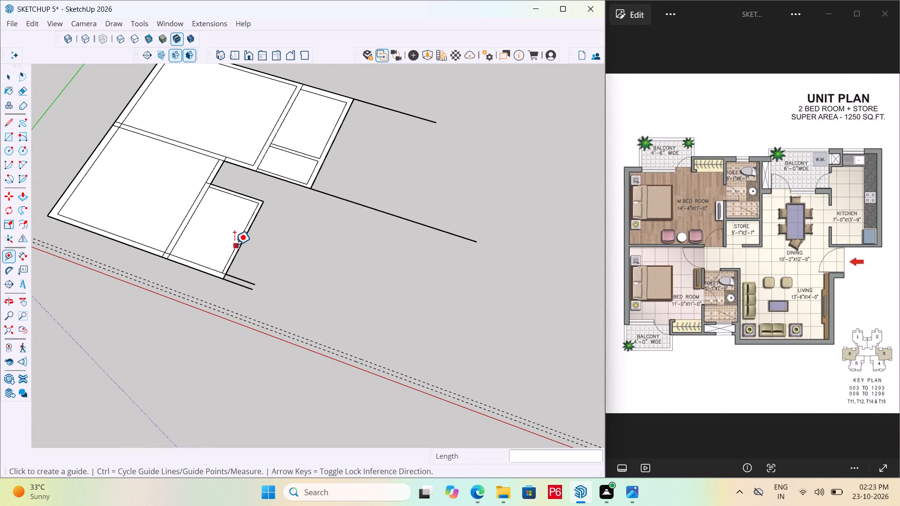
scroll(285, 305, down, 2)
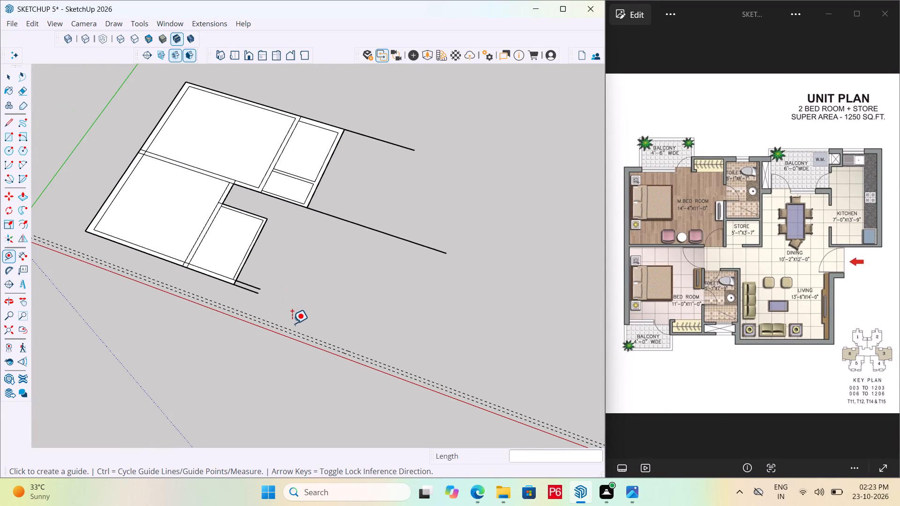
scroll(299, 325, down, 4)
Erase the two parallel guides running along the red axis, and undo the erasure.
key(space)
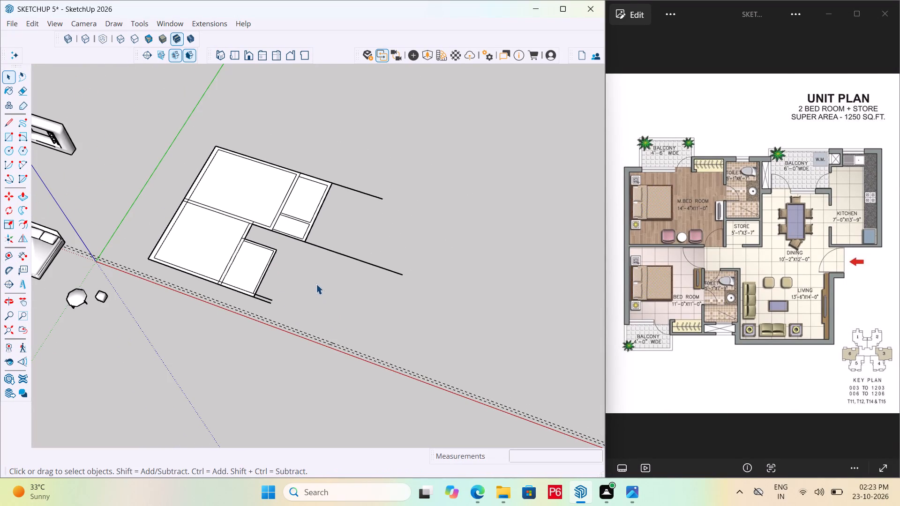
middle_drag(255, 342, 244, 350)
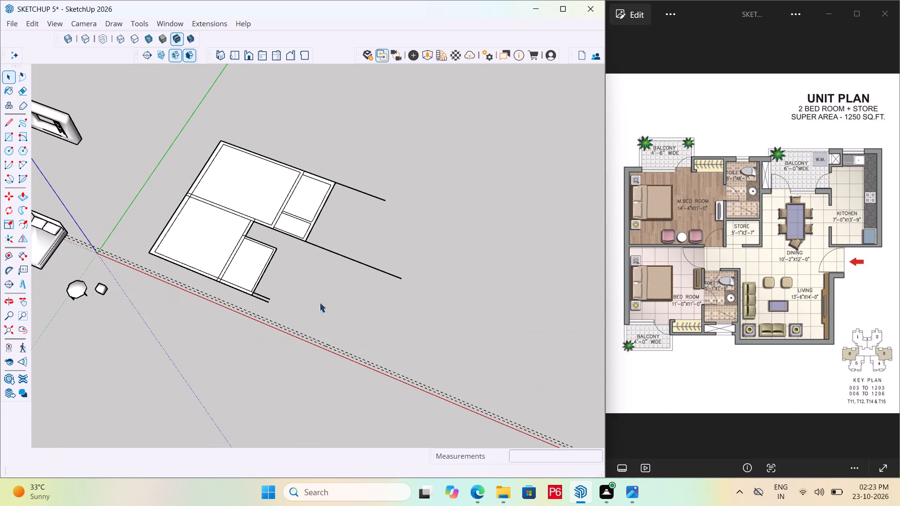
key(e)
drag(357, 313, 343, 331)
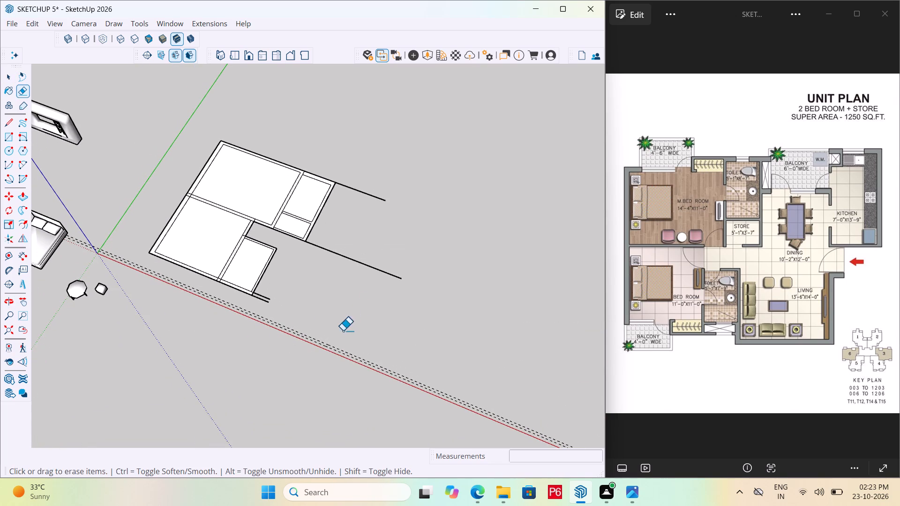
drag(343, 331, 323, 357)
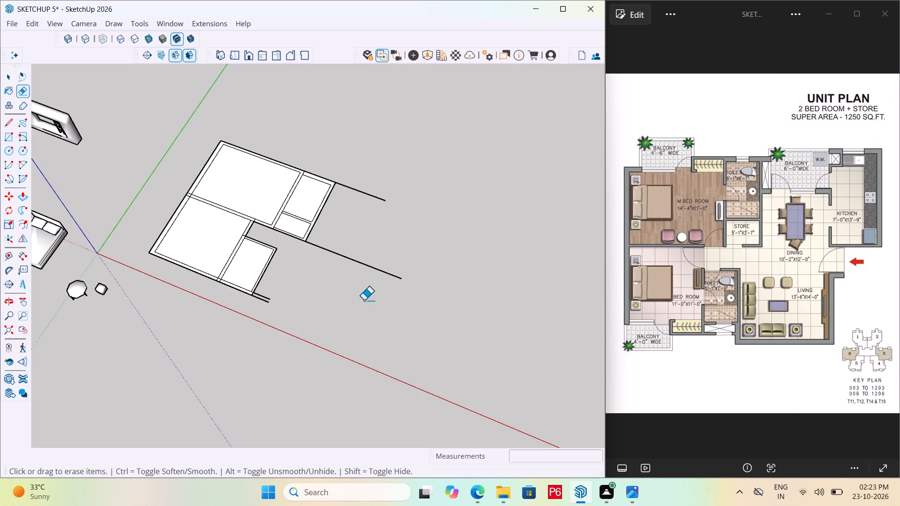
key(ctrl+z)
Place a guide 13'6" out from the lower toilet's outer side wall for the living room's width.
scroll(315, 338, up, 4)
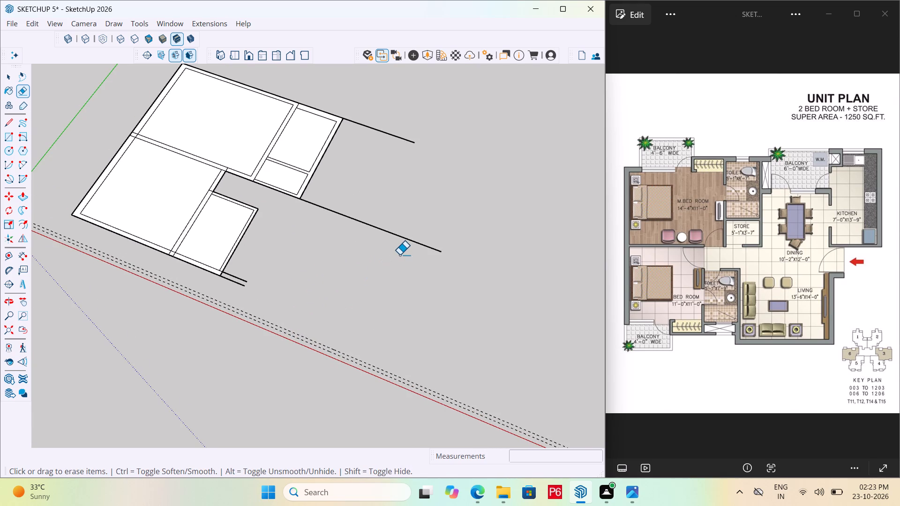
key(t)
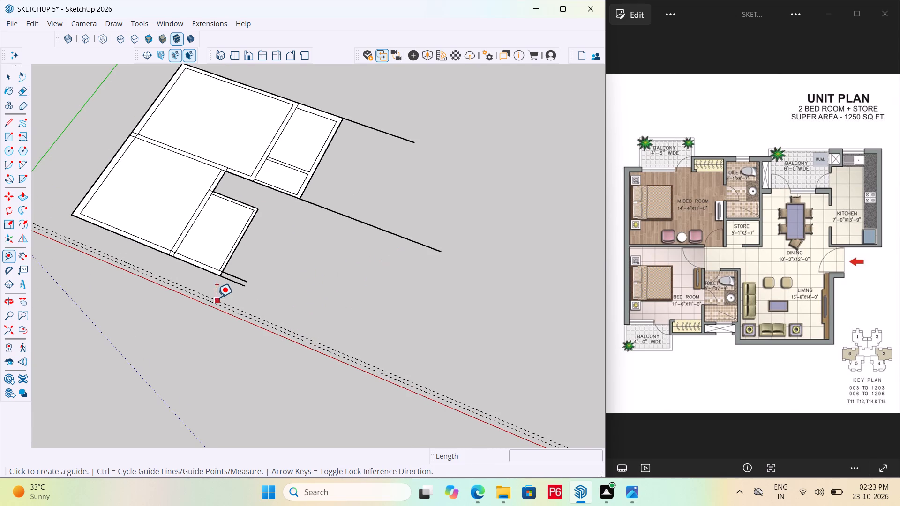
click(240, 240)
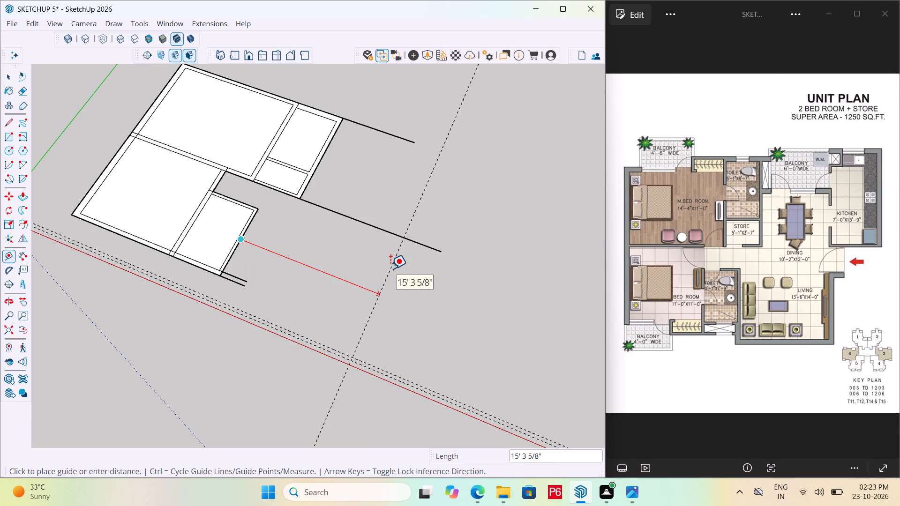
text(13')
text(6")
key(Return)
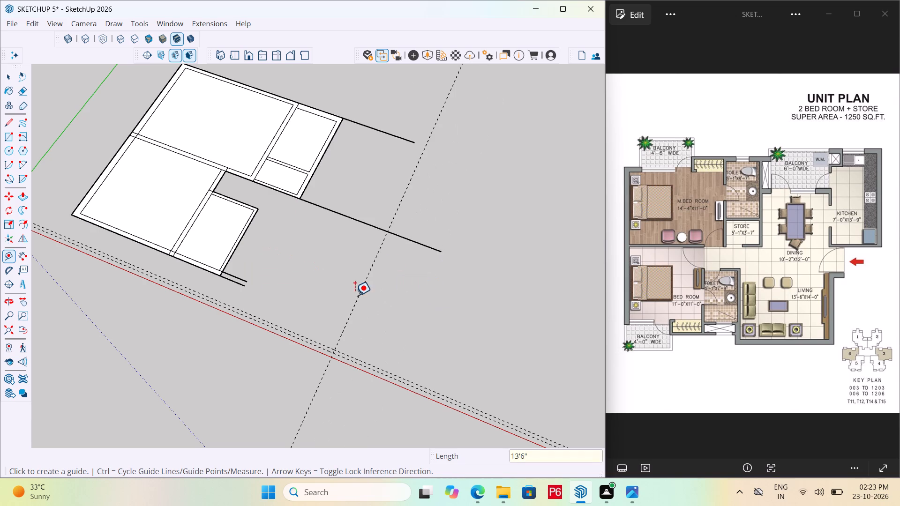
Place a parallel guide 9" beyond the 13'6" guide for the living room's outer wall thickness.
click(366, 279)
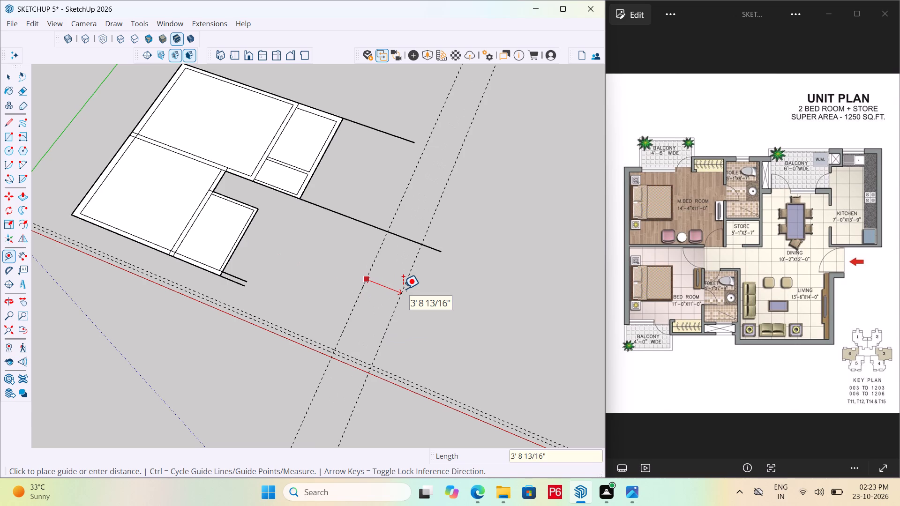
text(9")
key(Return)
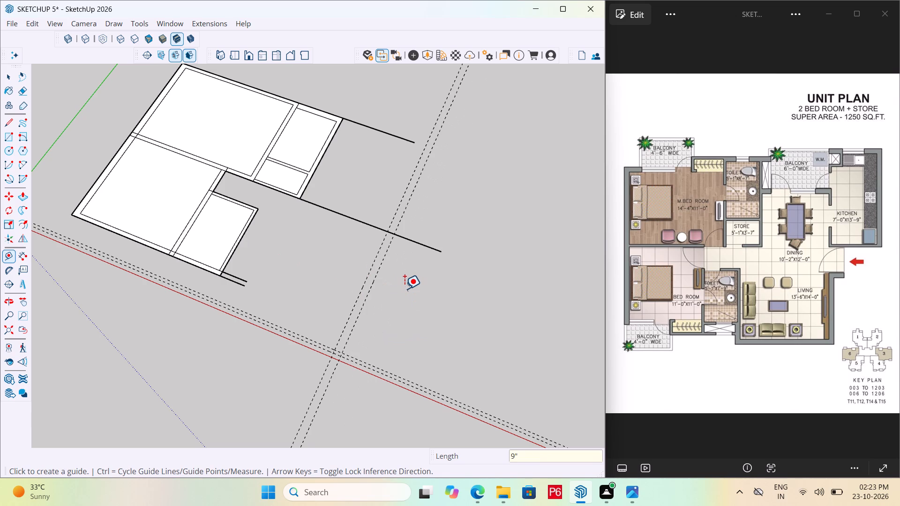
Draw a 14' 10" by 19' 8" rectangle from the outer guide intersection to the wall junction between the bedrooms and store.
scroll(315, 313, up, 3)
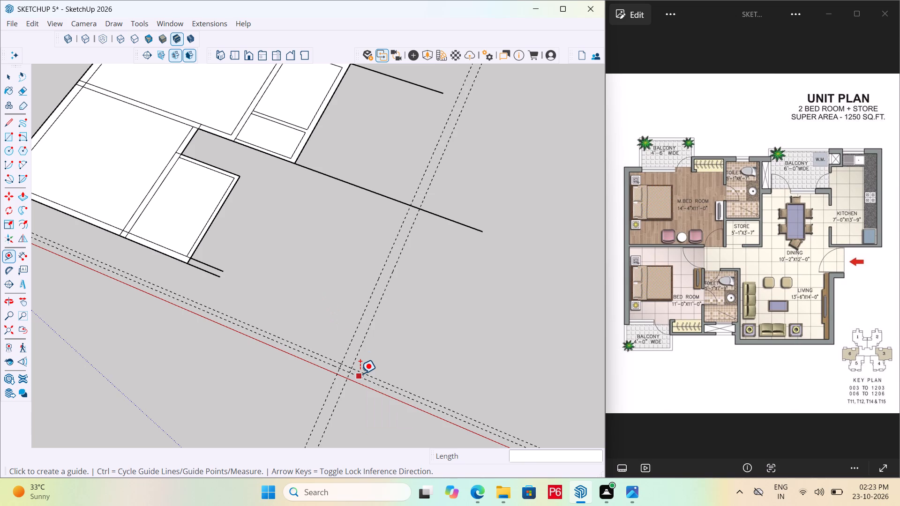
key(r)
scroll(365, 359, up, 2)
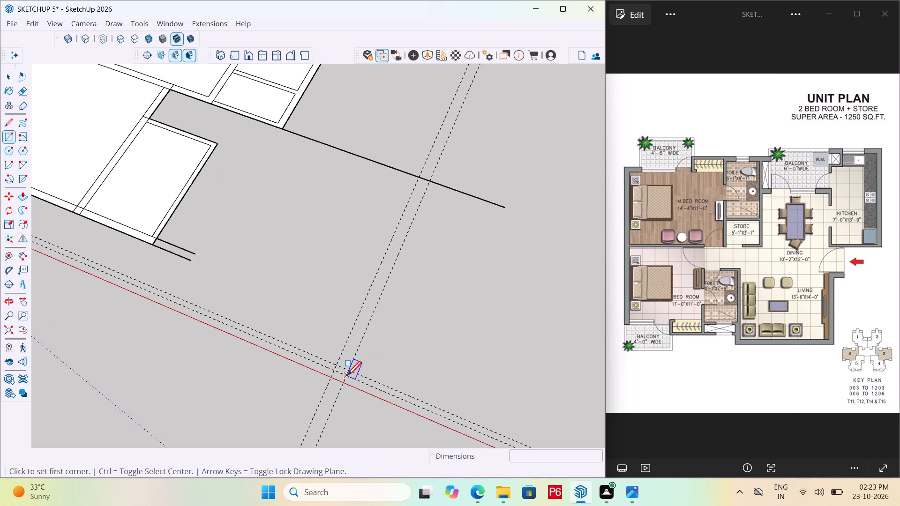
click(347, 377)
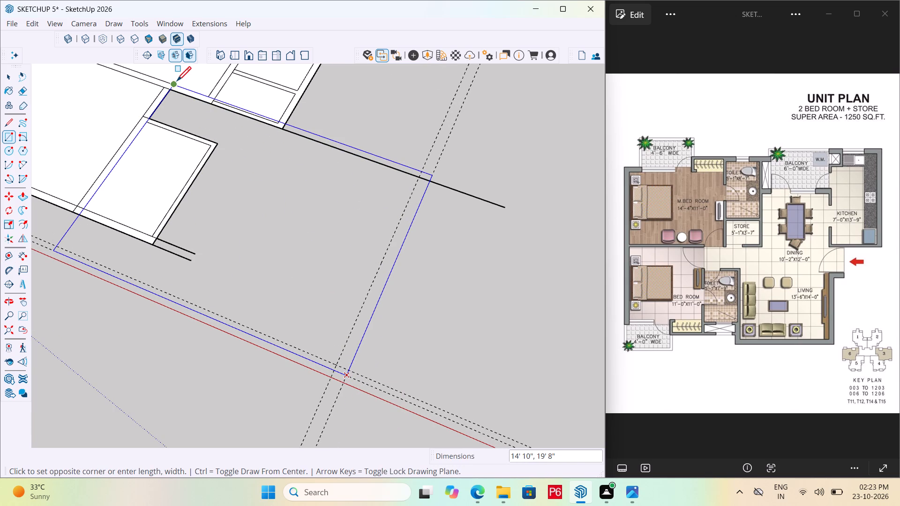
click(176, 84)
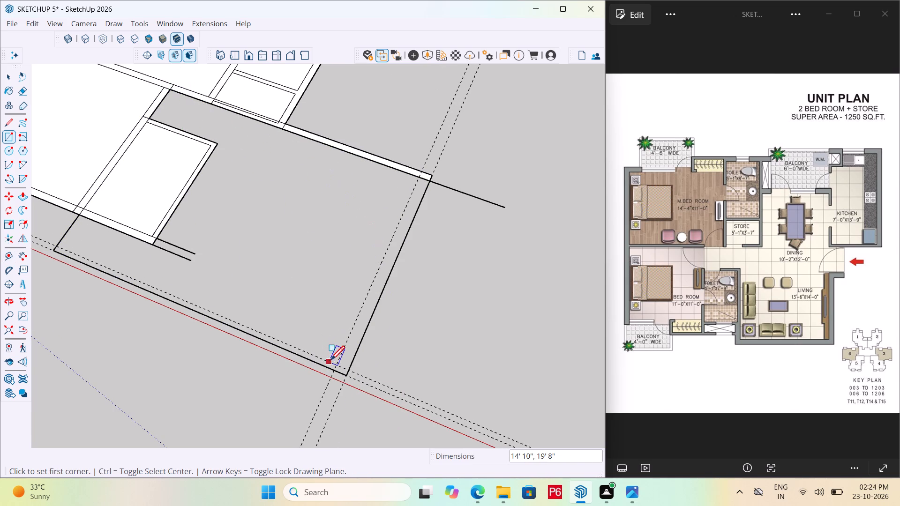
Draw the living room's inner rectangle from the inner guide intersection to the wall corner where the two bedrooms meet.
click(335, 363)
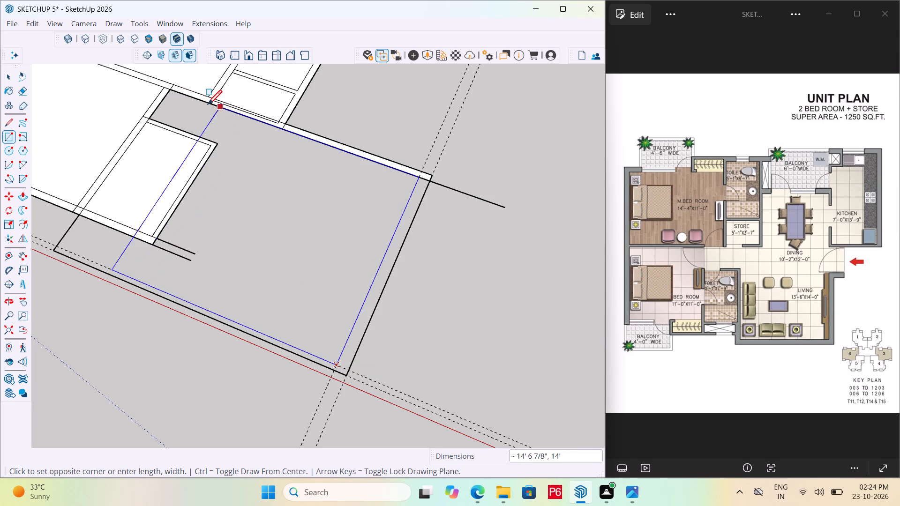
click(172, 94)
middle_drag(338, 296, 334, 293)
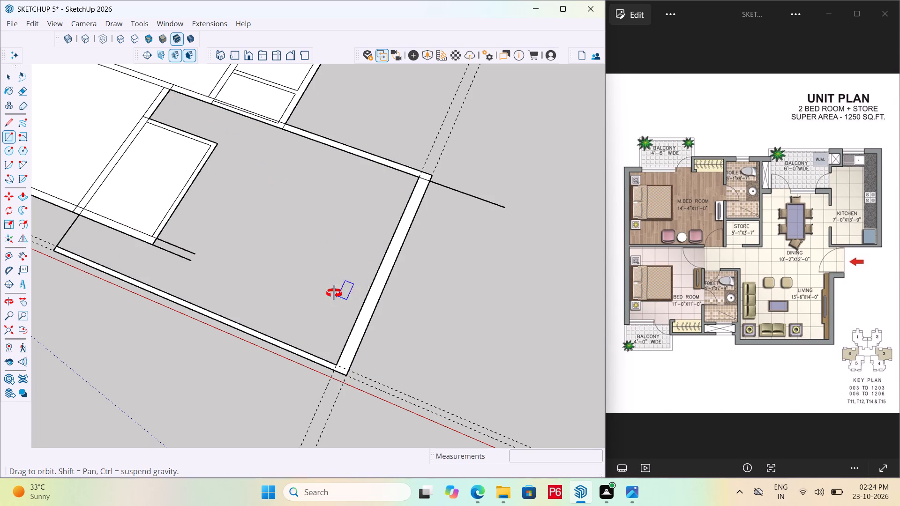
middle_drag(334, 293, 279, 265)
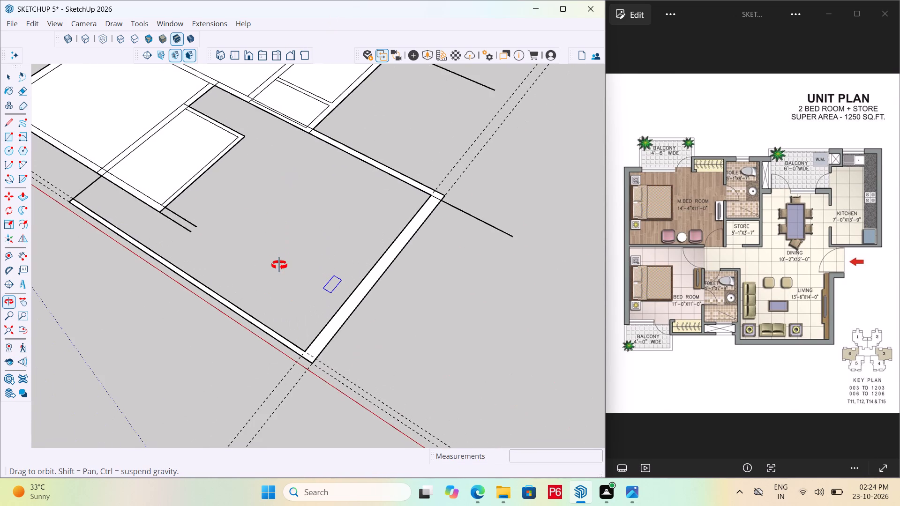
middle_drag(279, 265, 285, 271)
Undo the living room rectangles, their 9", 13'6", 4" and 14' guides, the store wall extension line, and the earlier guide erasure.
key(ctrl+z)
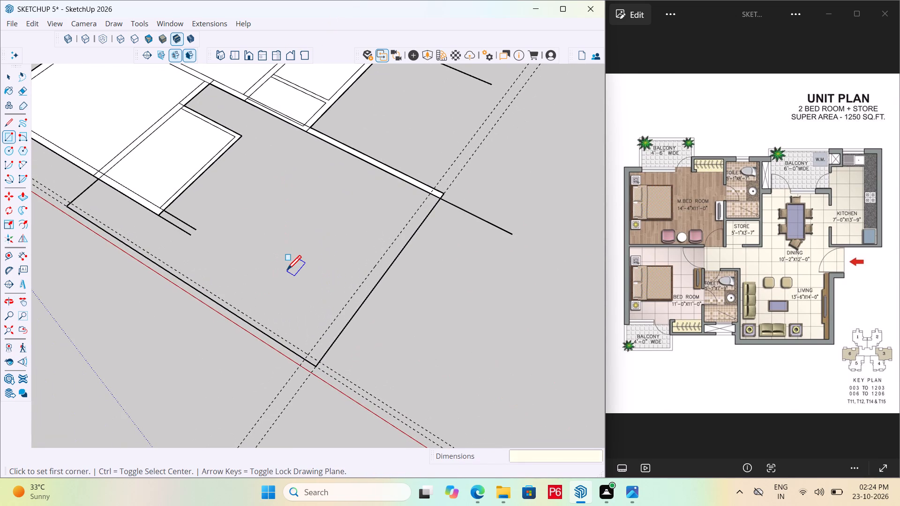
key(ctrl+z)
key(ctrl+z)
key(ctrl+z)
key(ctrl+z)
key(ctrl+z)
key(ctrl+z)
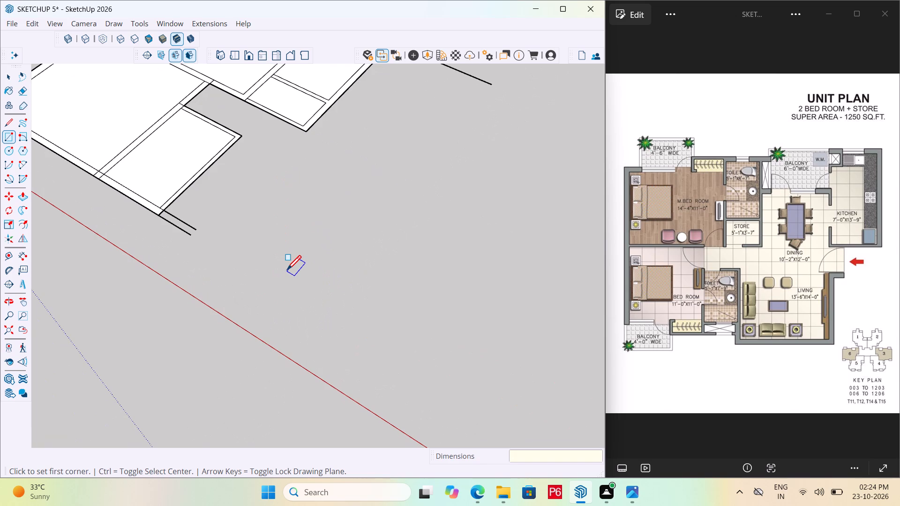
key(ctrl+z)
Erase the two parallel guides running along the green axis at the living room's far outer wall.
scroll(383, 353, down, 3)
key(space)
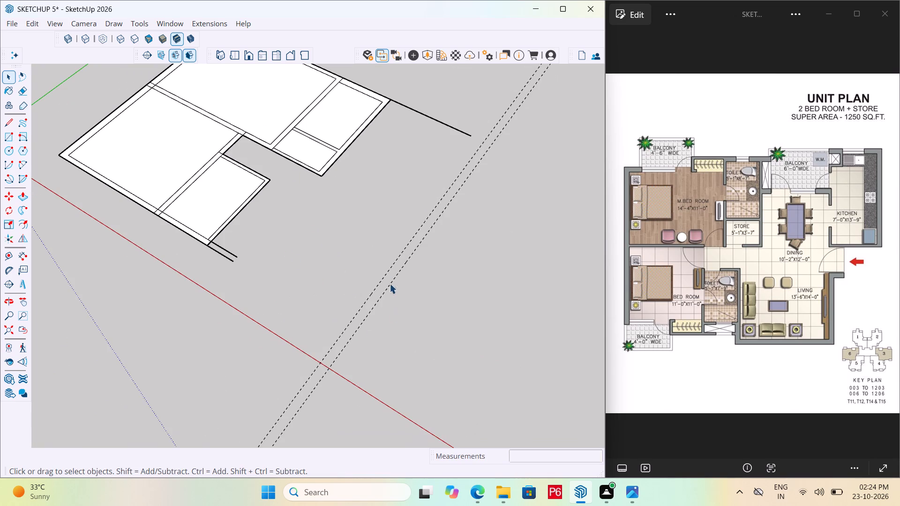
key(e)
drag(391, 261, 413, 273)
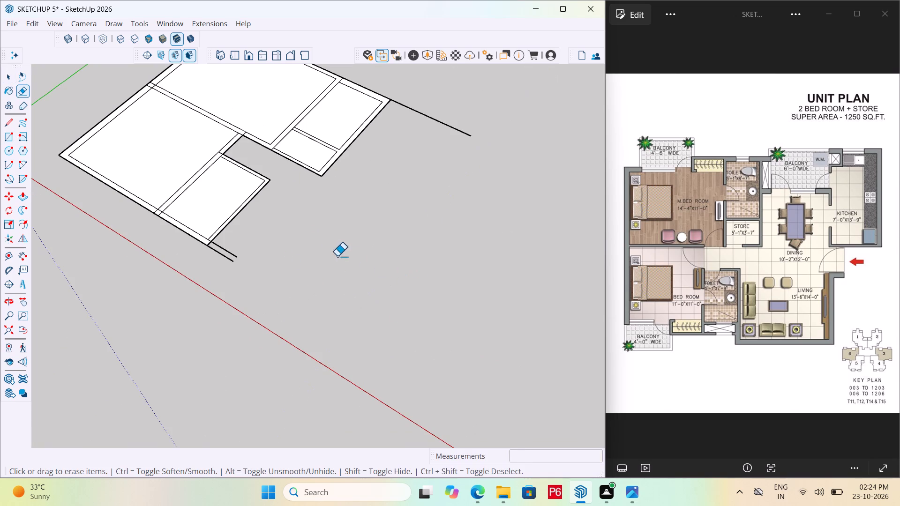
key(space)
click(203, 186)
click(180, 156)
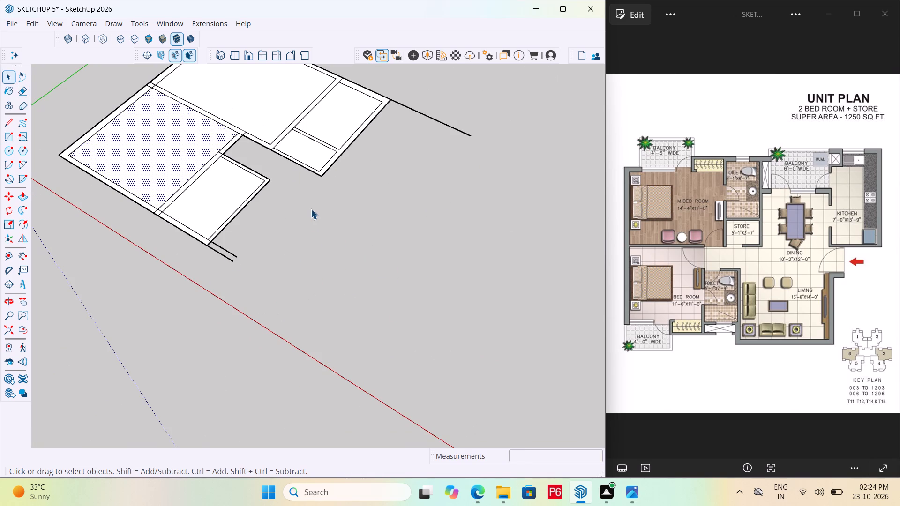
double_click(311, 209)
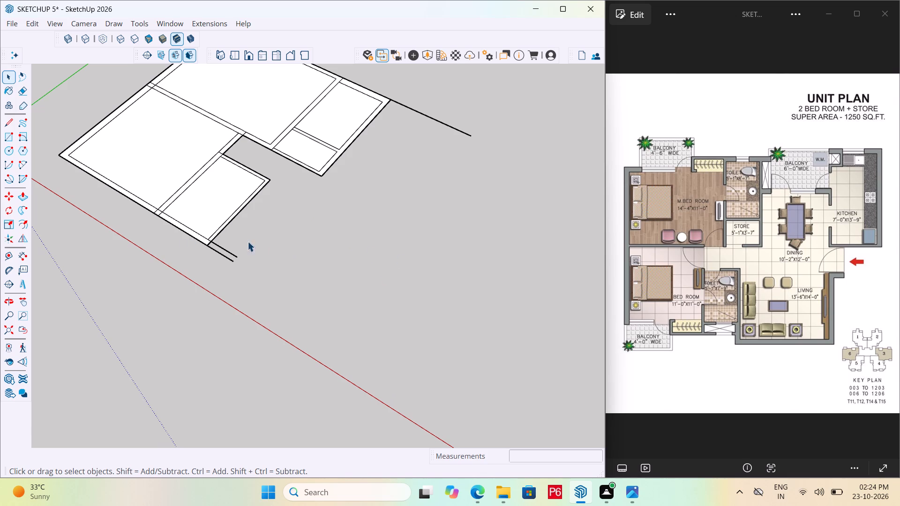
Erase the two short stub lines extending beyond the lower toilet's outer corner.
scroll(274, 251, up, 4)
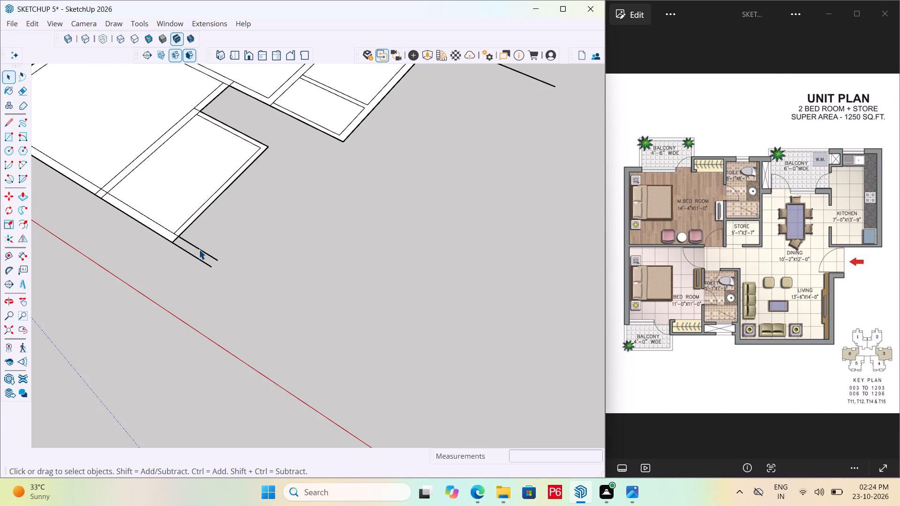
key(e)
drag(213, 238, 197, 263)
click(197, 263)
scroll(263, 289, down, 4)
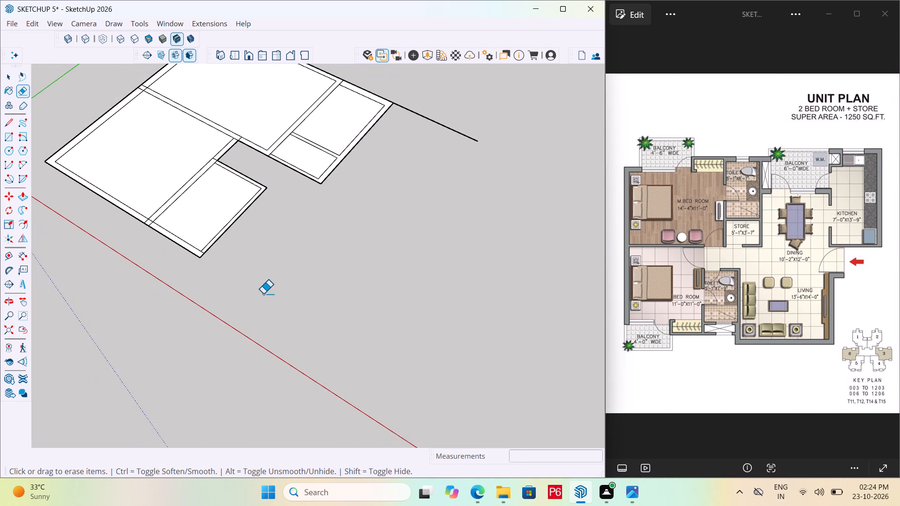
Place a guide 13'6" out from the lower toilet's outer wall and a second guide 6" beyond it.
scroll(246, 162, up, 4)
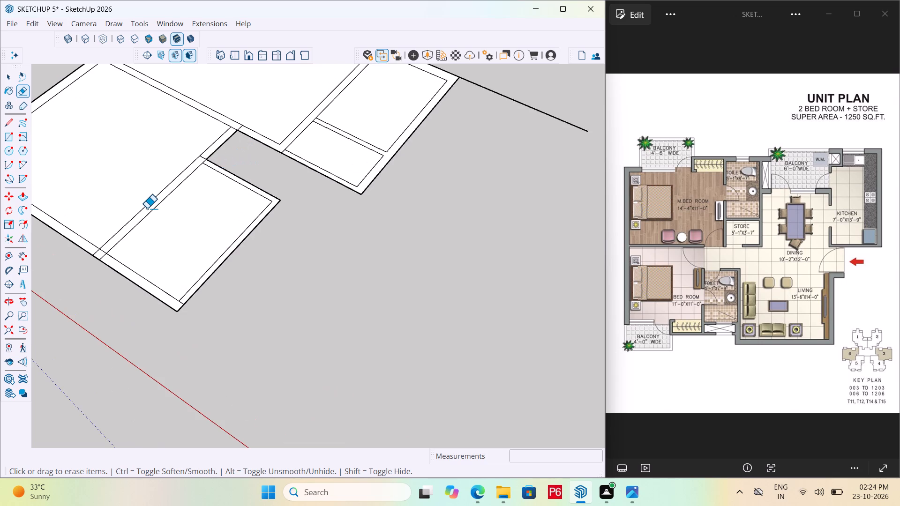
scroll(167, 227, down, 5)
middle_drag(168, 242, 168, 249)
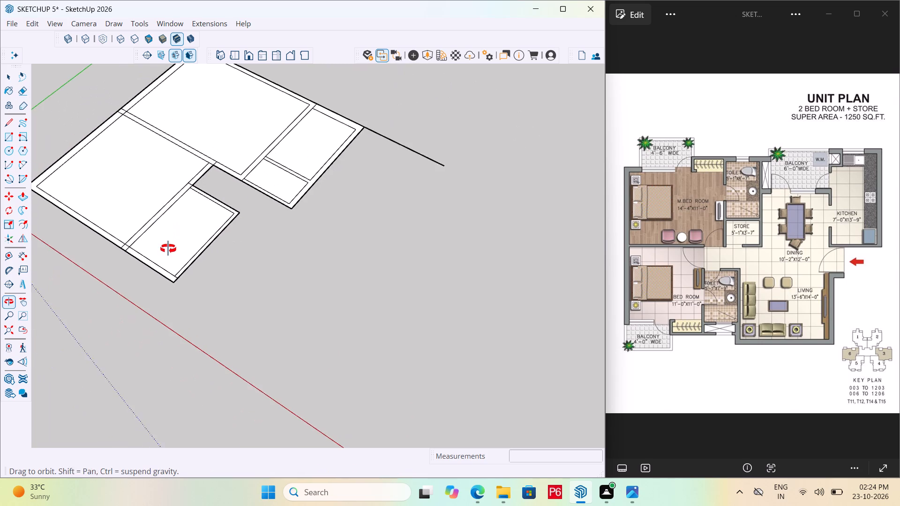
middle_drag(168, 249, 164, 288)
key(t)
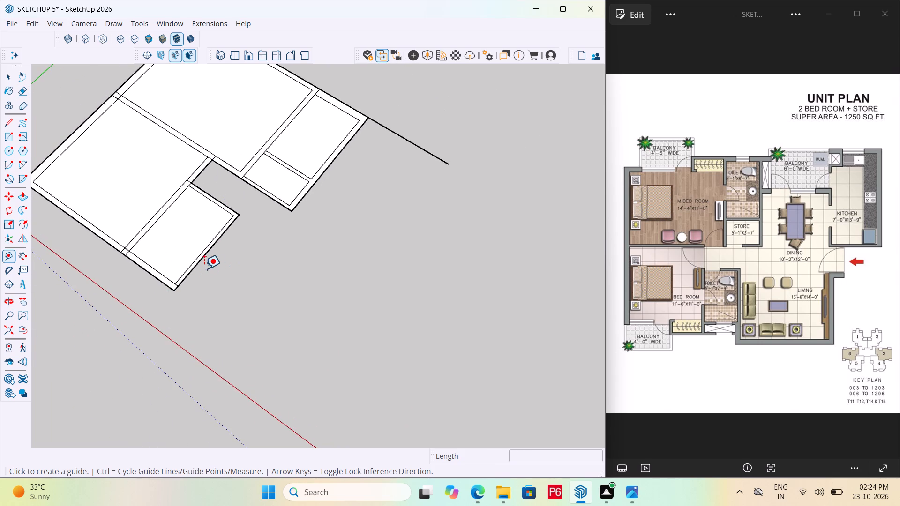
click(201, 259)
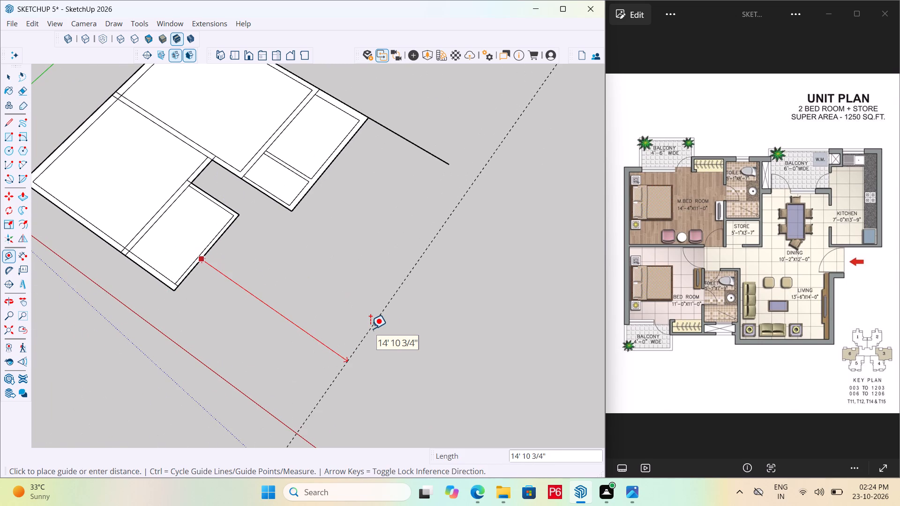
text(13'6")
key(Return)
click(353, 323)
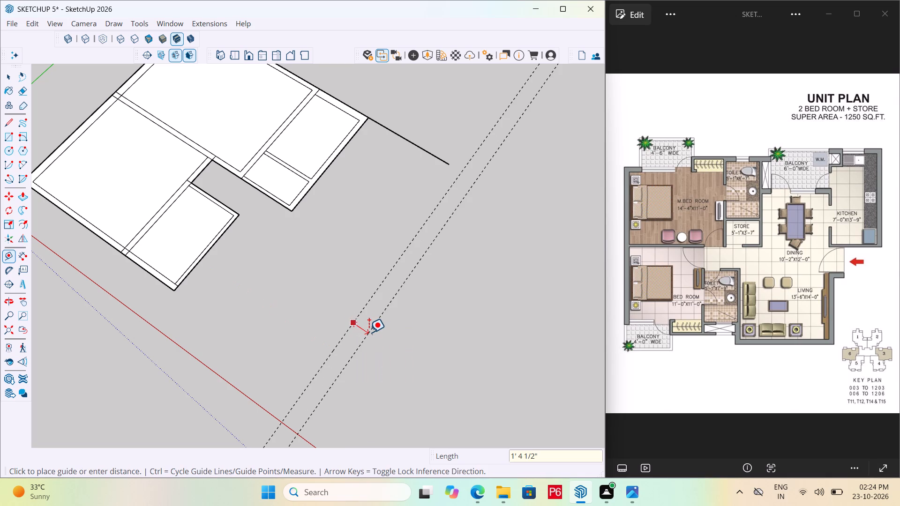
text(6")
key(Return)
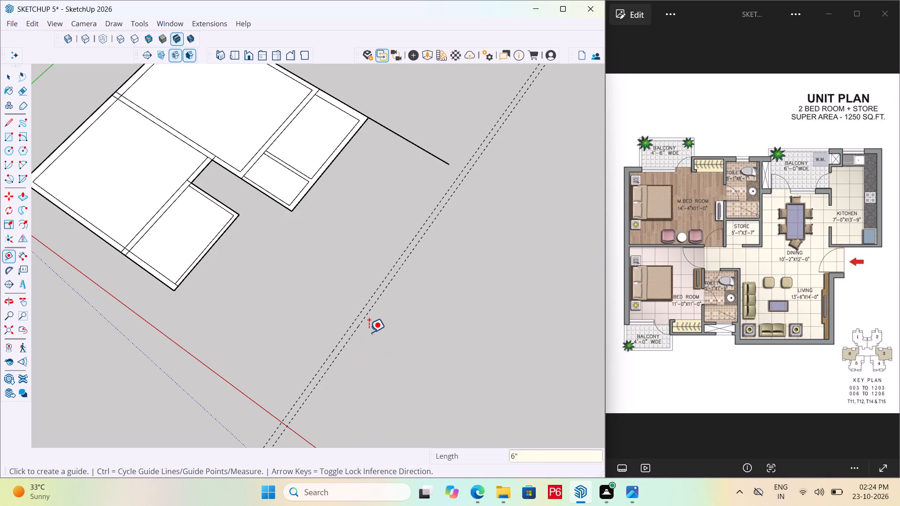
Place a guide 14' from the store's outer wall towards the red axis and another 9" beyond it.
scroll(200, 291, up, 2)
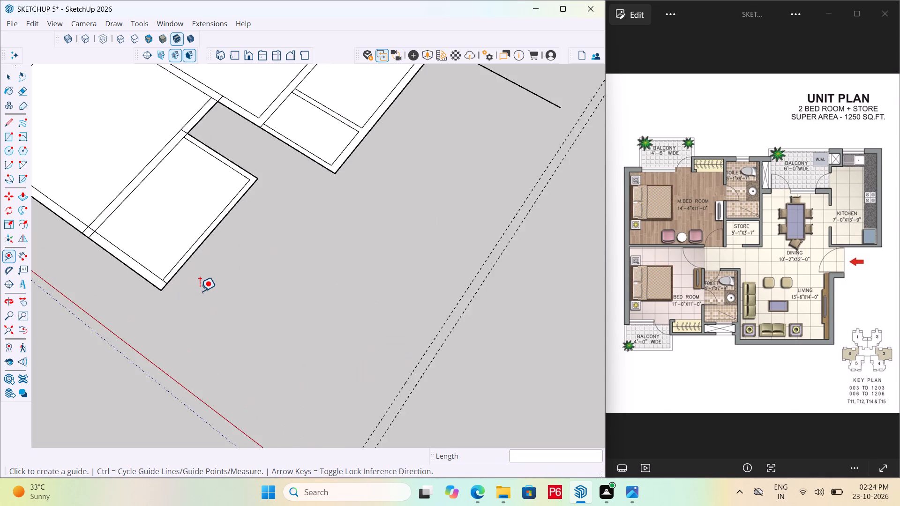
scroll(200, 291, up, 3)
key(l)
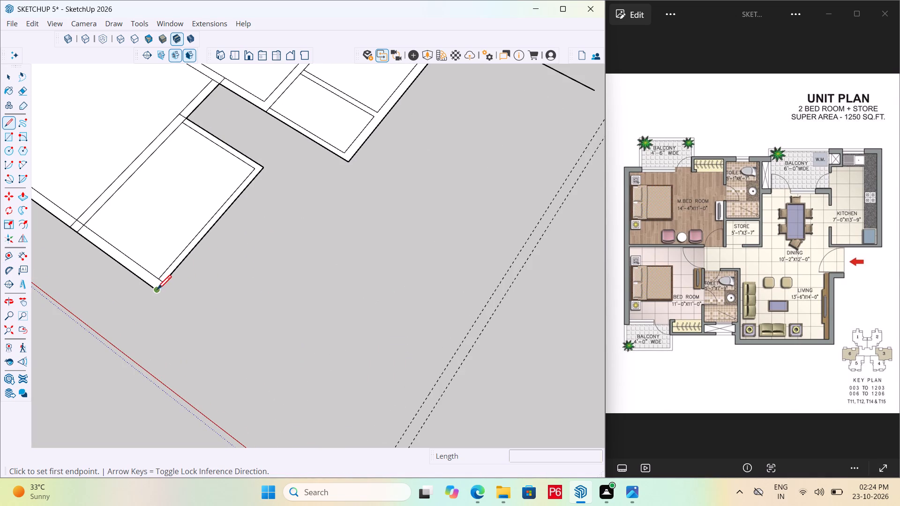
key(t)
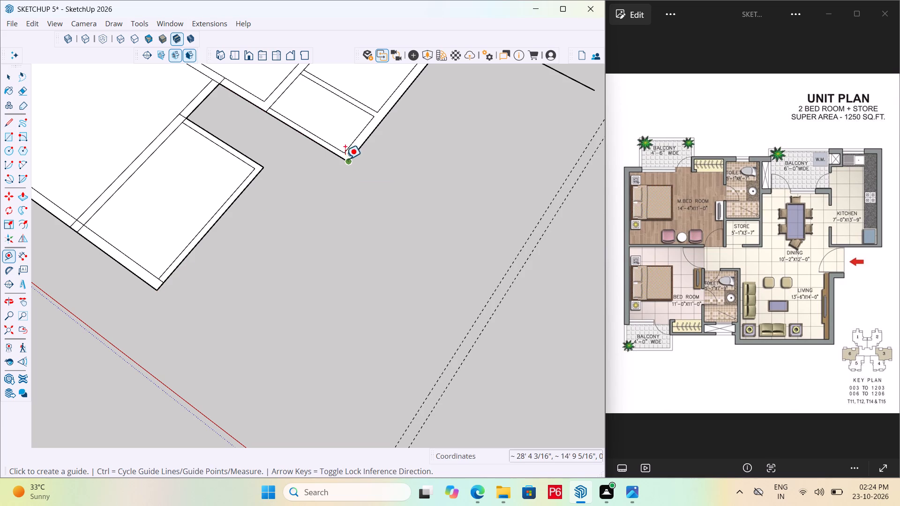
click(337, 154)
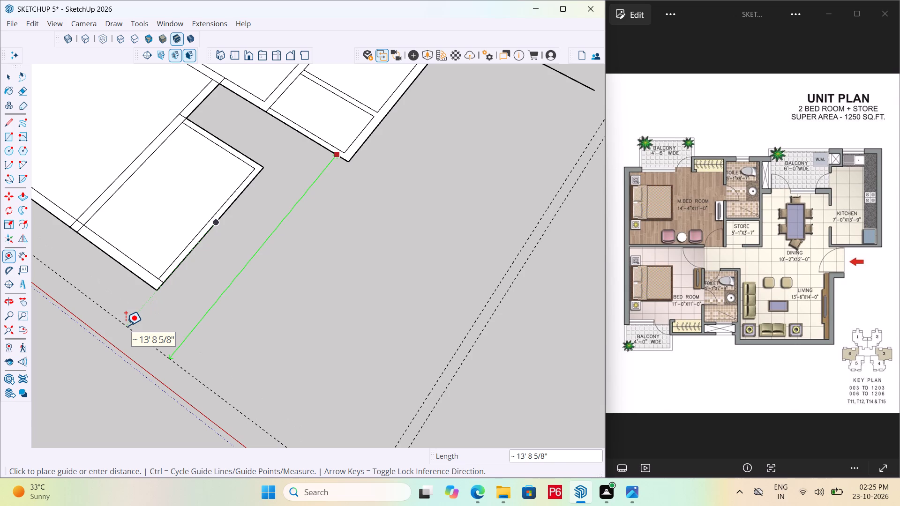
text(14')
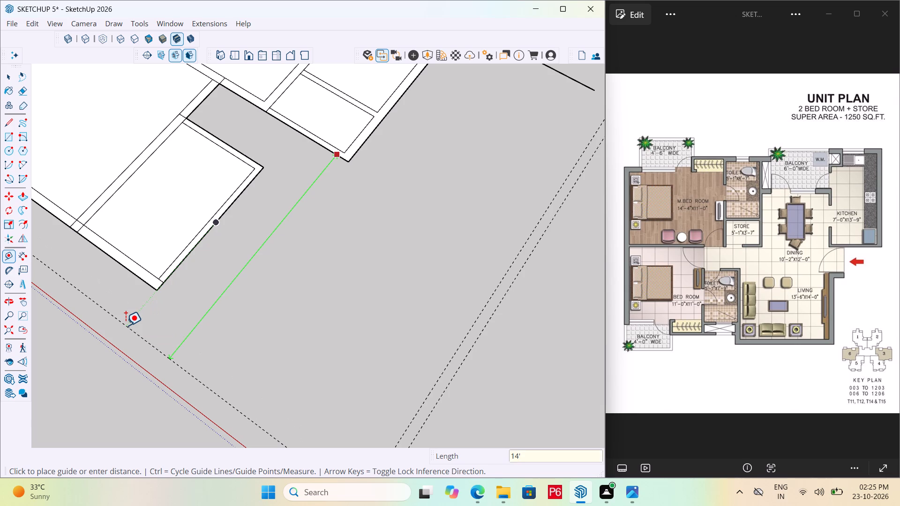
key(Return)
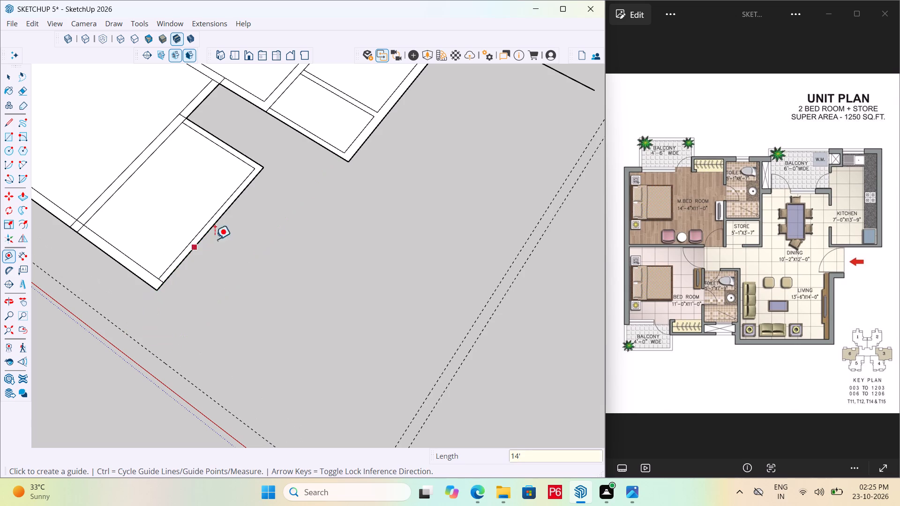
scroll(237, 226, down, 6)
scroll(270, 318, up, 4)
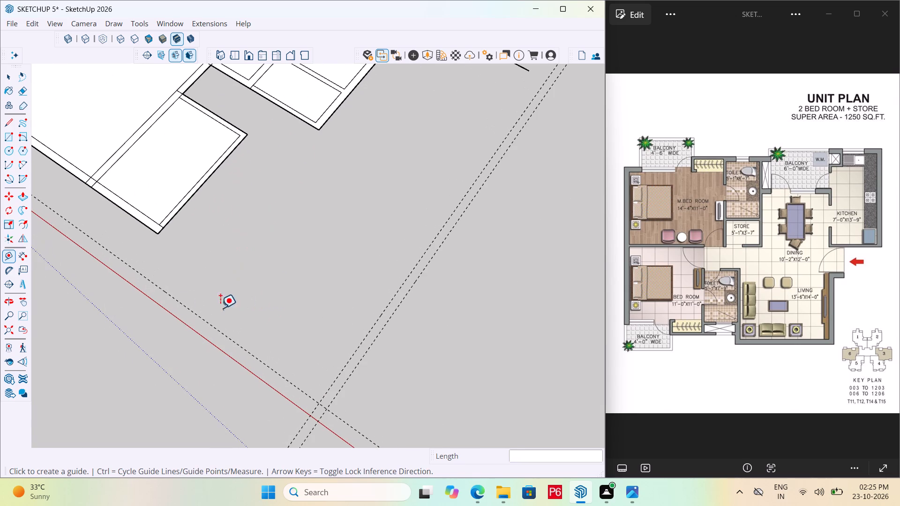
click(188, 311)
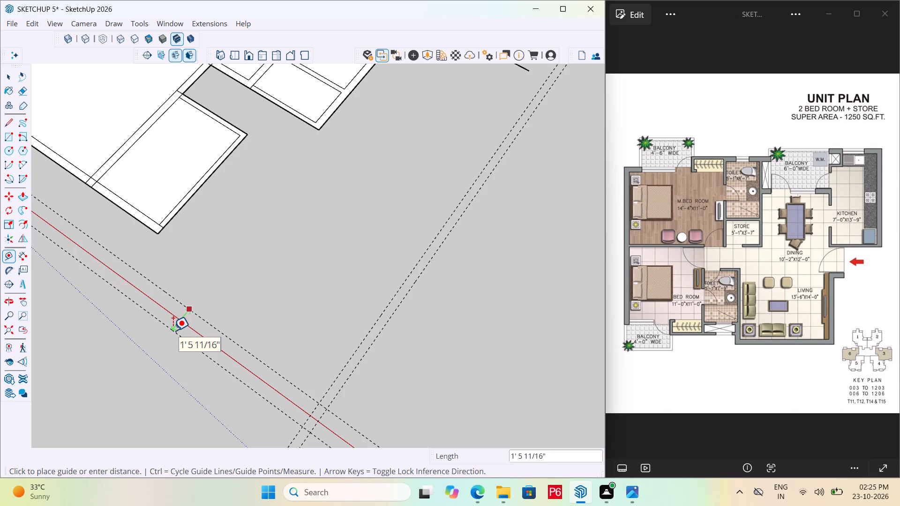
text(9")
key(Return)
Draw the living room's outer outline from the store's outer corner along the outer guides and back to the lower toilet's outer corner.
key(space)
scroll(274, 276, down, 3)
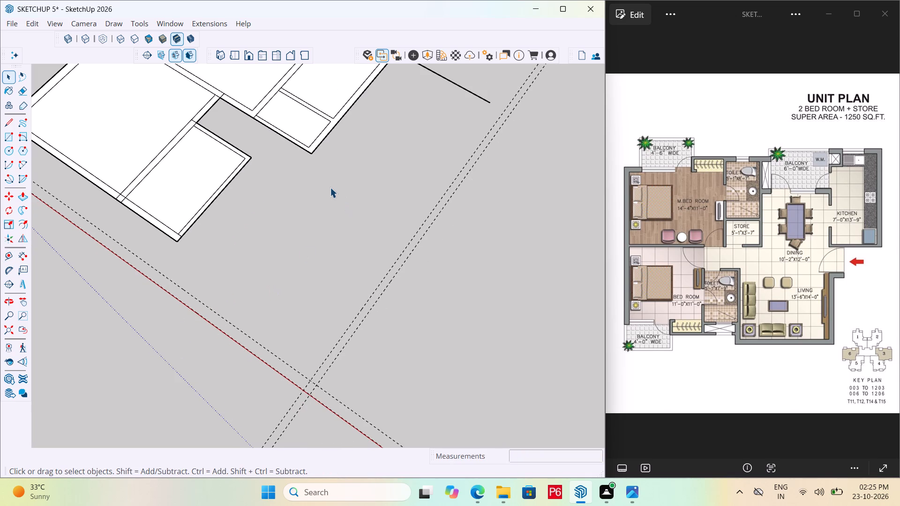
key(l)
drag(305, 164, 313, 166)
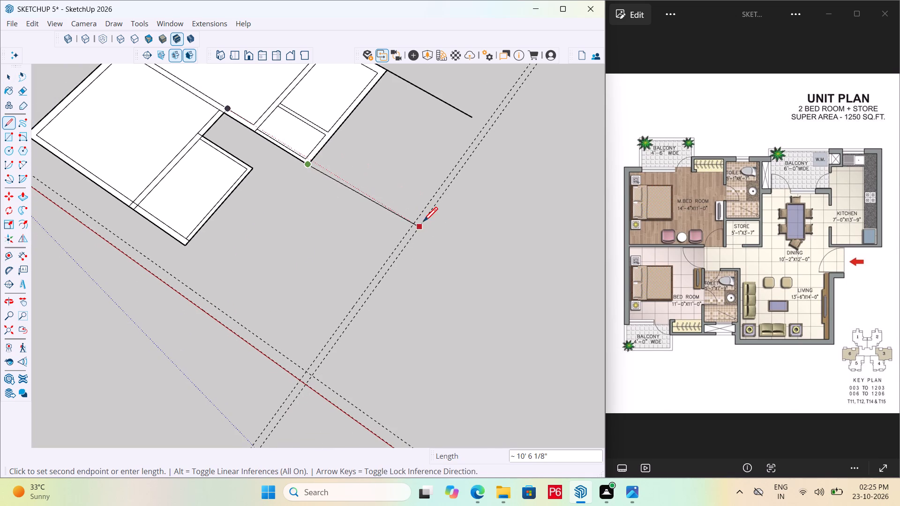
click(416, 234)
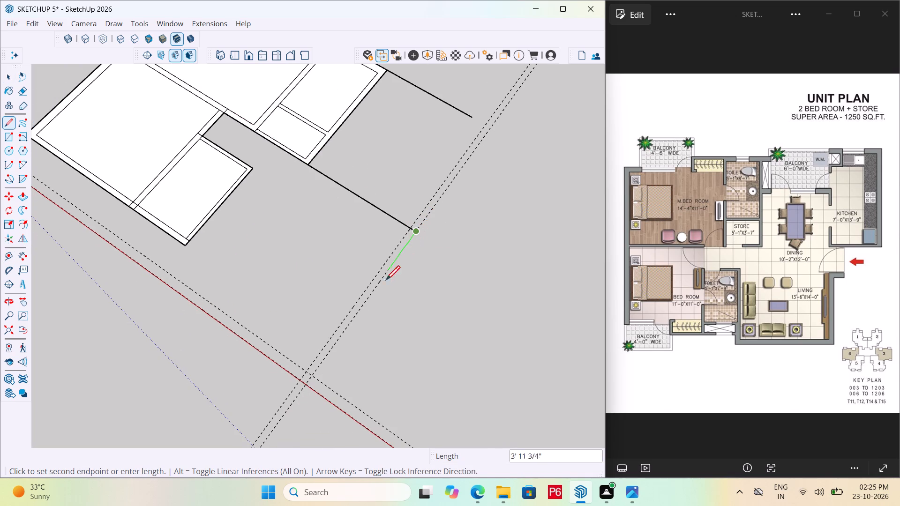
click(307, 387)
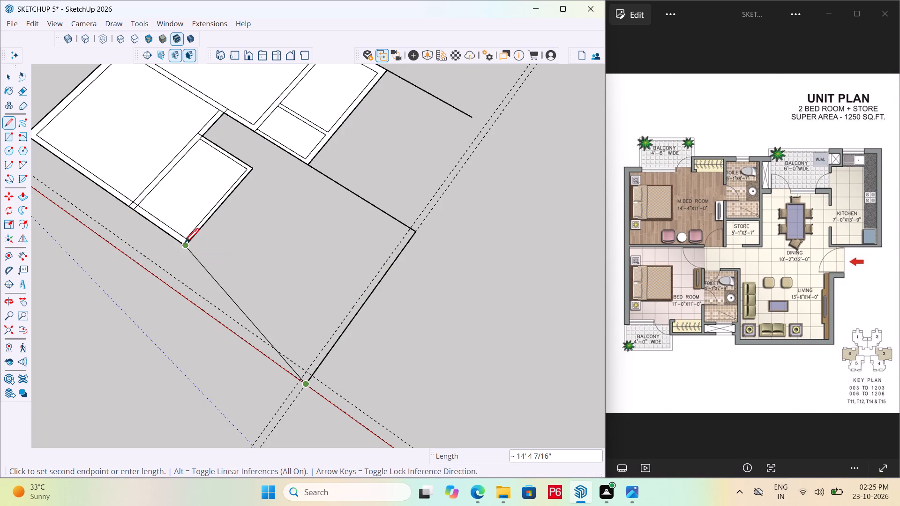
scroll(155, 272, up, 6)
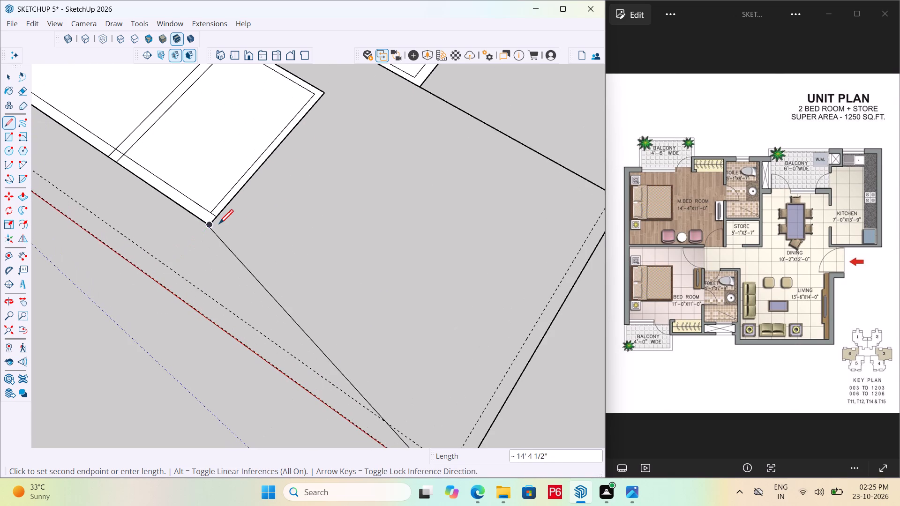
click(133, 267)
key(Escape)
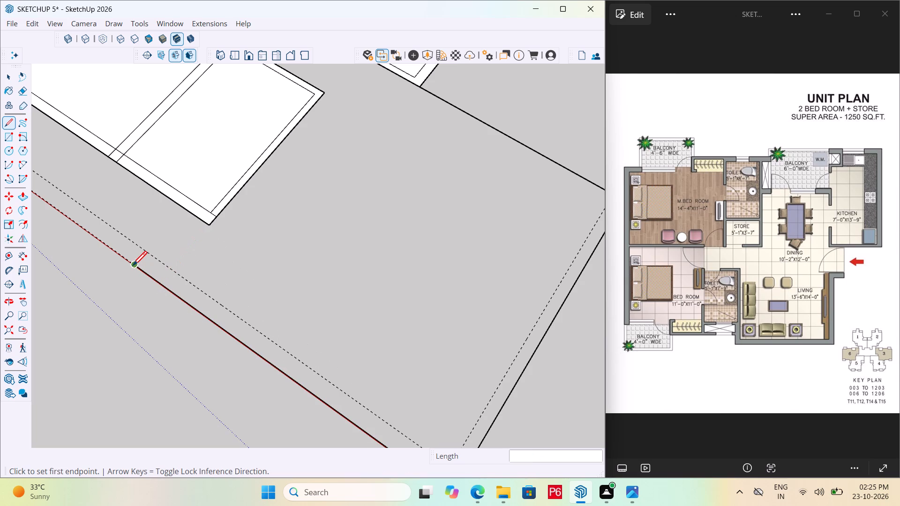
key(l)
click(206, 227)
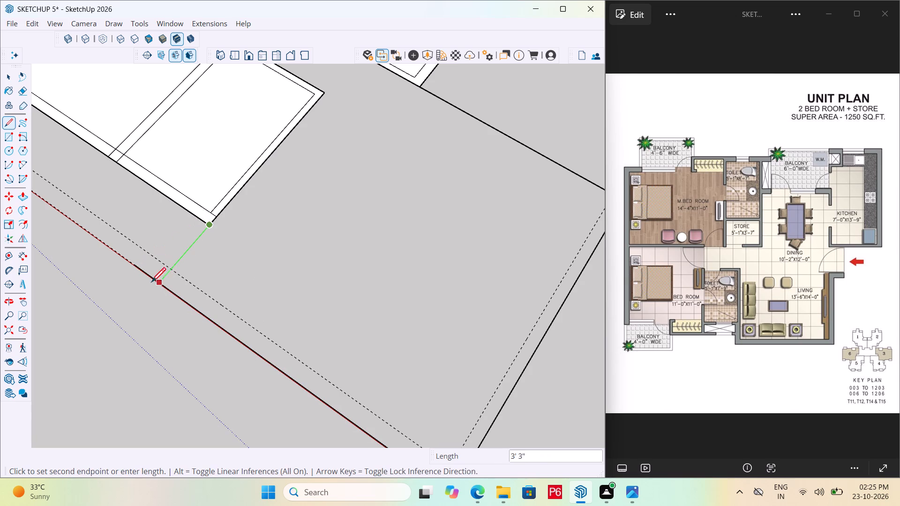
click(143, 287)
key(Escape)
Erase the line ends overshooting the living room's outer corner below the lower toilet.
scroll(271, 308, down, 4)
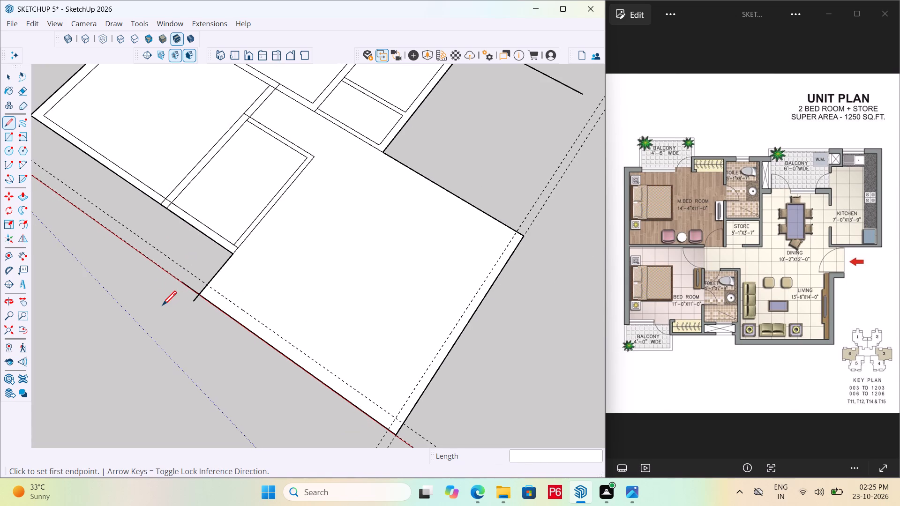
scroll(164, 302, up, 4)
key(e)
drag(201, 274, 197, 282)
drag(210, 267, 195, 284)
drag(195, 284, 196, 279)
click(210, 260)
drag(210, 262, 208, 266)
click(208, 267)
drag(211, 301, 197, 281)
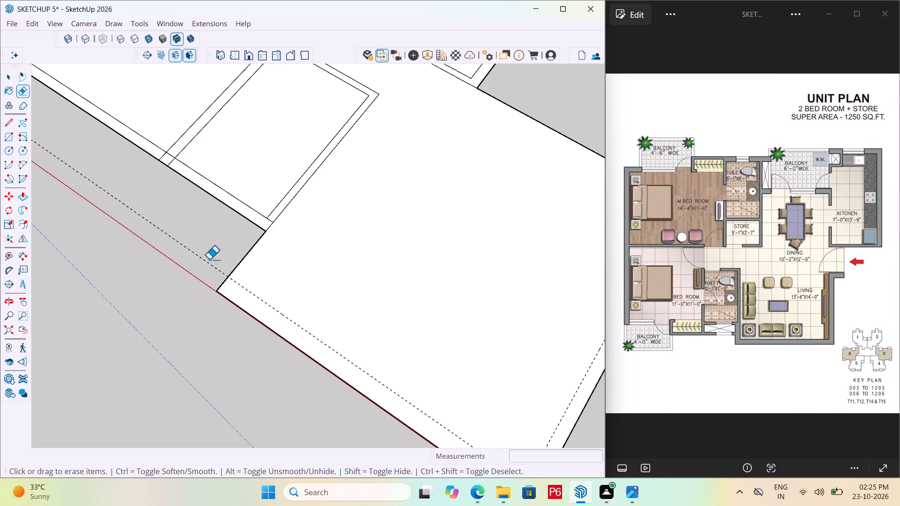
Draw the living room's inner wall lines along the two inner guides, starting with the 13'6" side and ending at the wall extending from the store.
scroll(116, 257, down, 5)
key(l)
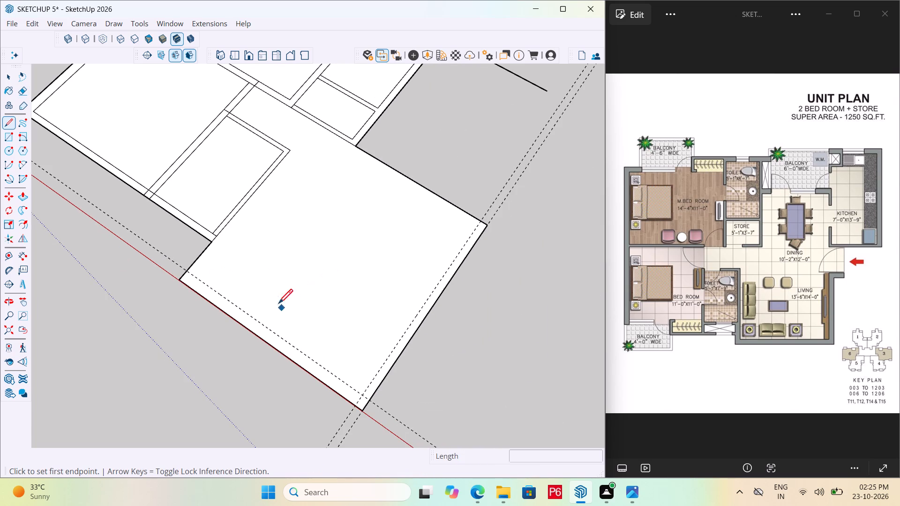
drag(187, 273, 191, 273)
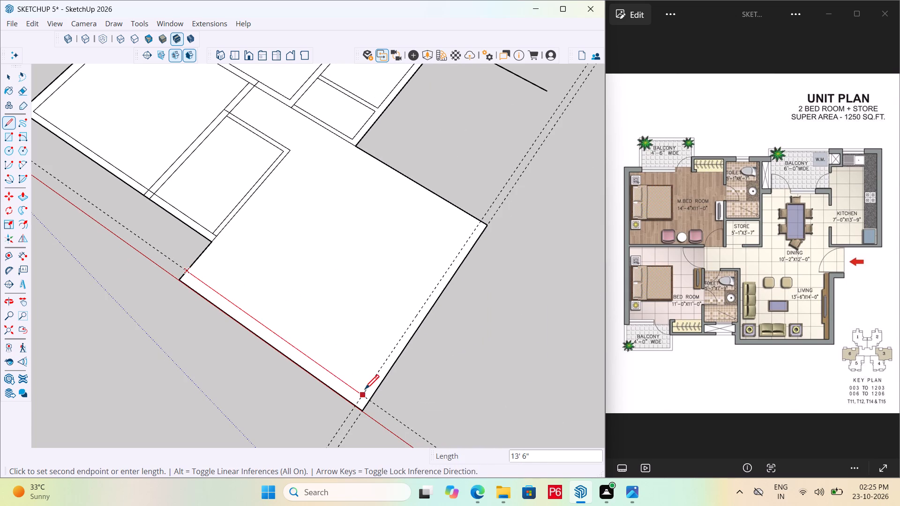
drag(364, 391, 368, 386)
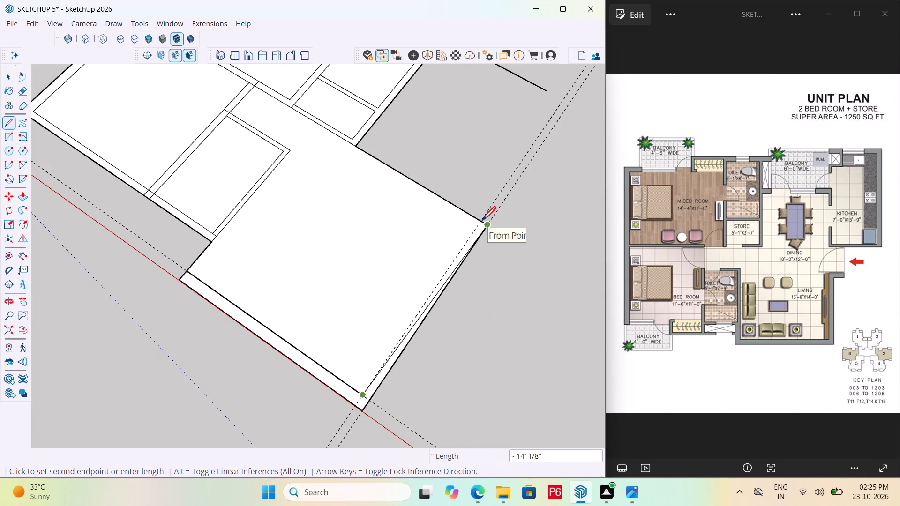
click(480, 222)
key(space)
Erase the four construction guides around the living room.
scroll(330, 322, down, 1)
key(e)
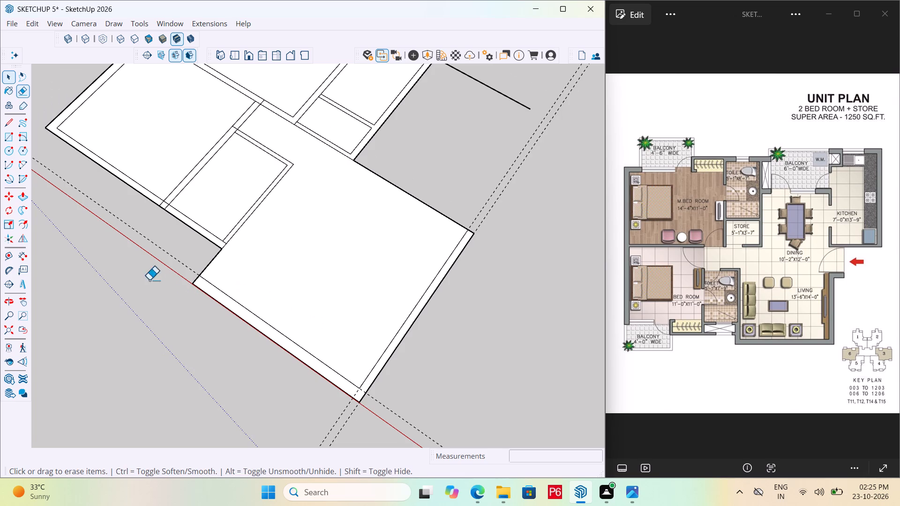
drag(153, 268, 172, 253)
drag(338, 419, 353, 424)
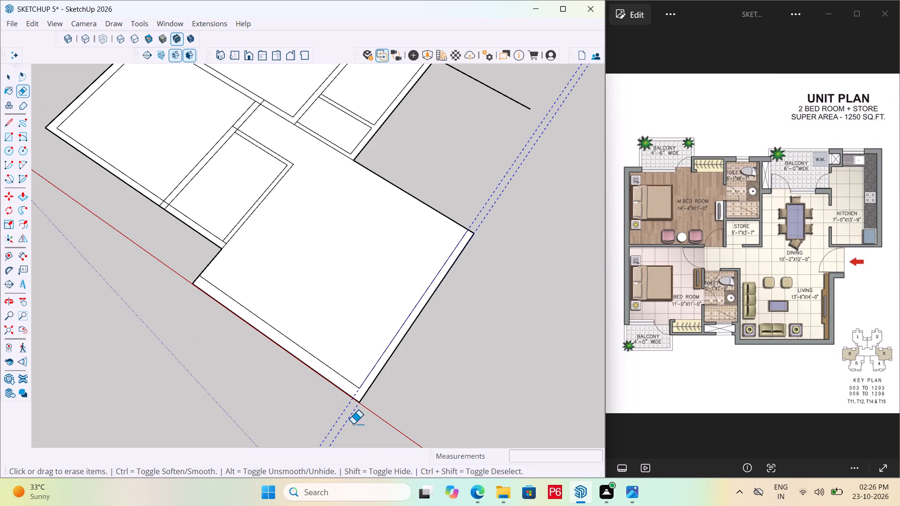
drag(353, 424, 353, 423)
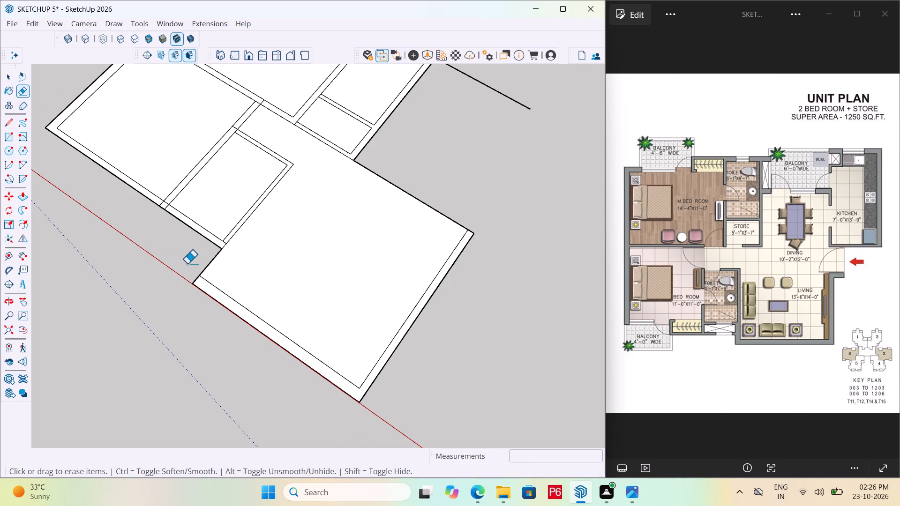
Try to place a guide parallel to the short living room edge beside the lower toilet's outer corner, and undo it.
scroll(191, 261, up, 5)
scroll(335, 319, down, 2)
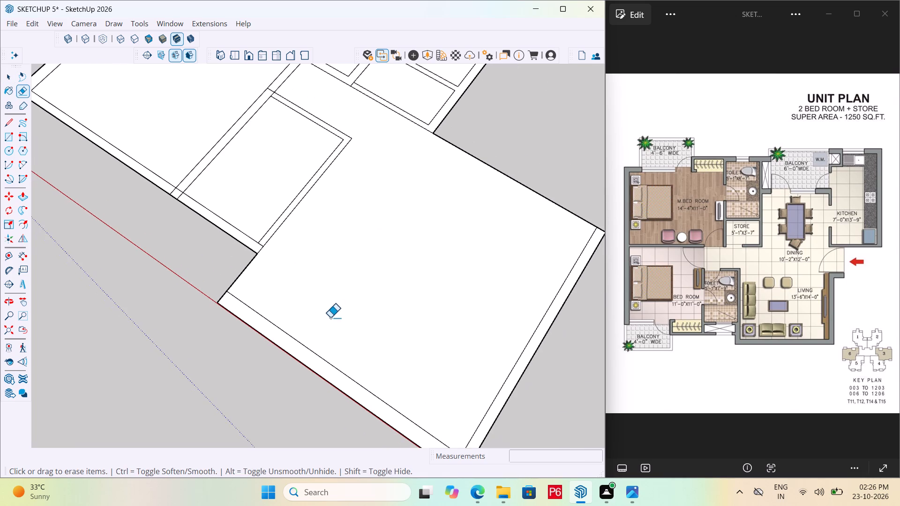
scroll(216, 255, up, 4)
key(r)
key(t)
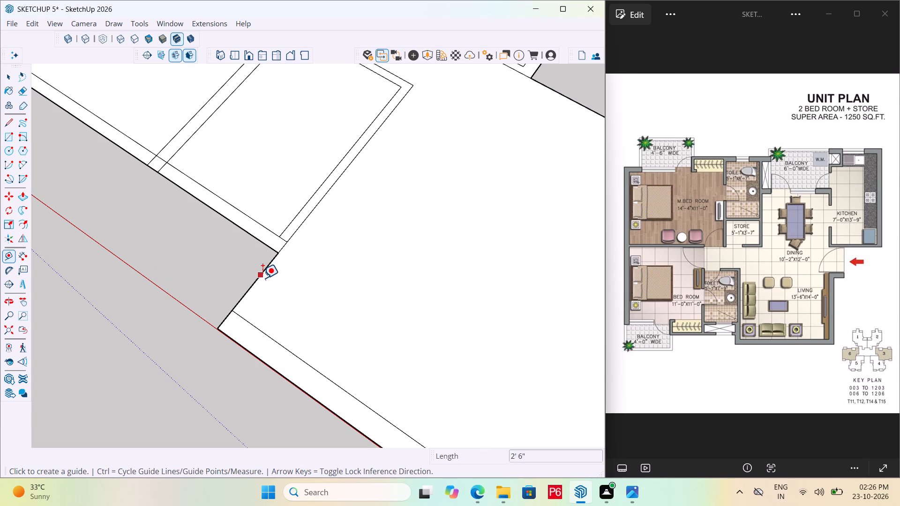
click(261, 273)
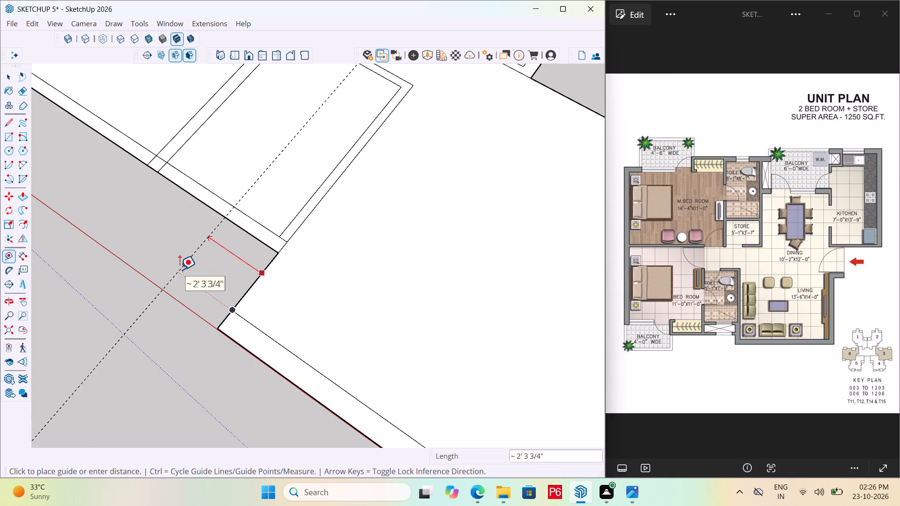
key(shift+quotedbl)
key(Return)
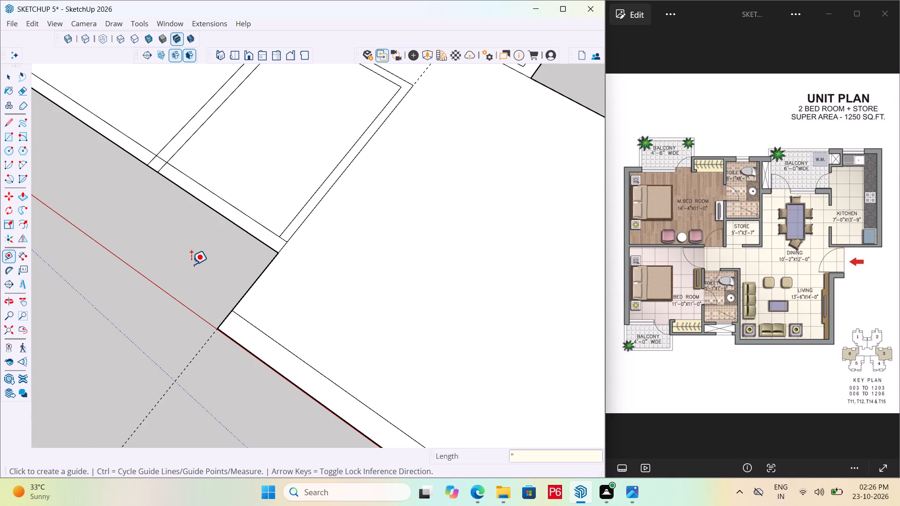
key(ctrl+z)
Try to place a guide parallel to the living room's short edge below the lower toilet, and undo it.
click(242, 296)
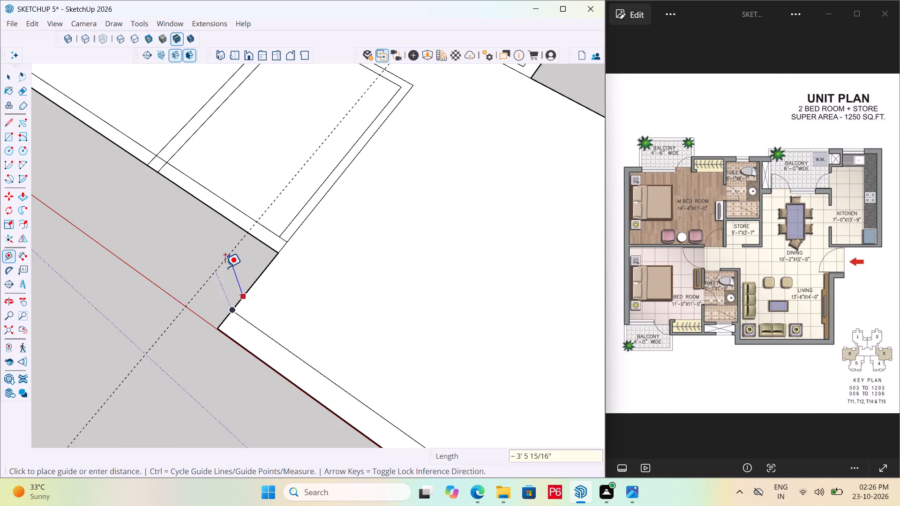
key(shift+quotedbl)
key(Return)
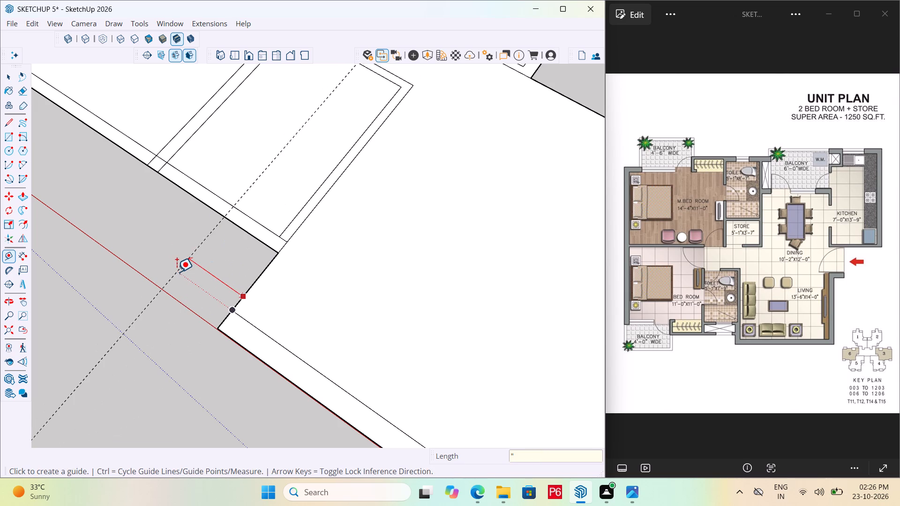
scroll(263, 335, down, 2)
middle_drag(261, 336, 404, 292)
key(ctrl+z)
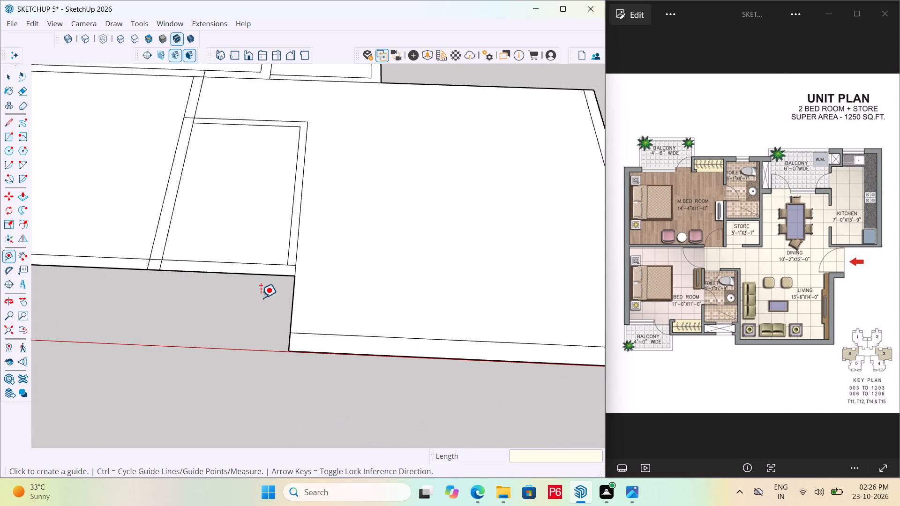
Place a guide 9" outside the living room's short edge below the lower toilet.
click(290, 290)
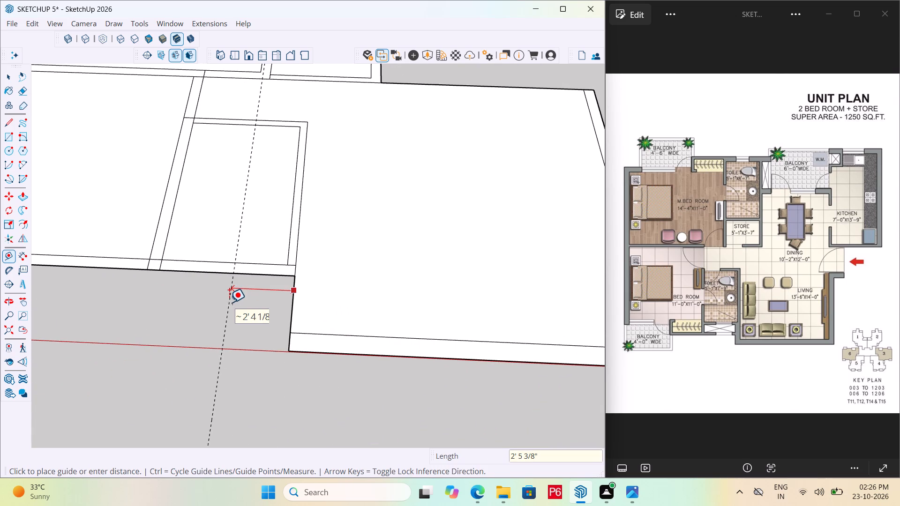
scroll(308, 326, down, 9)
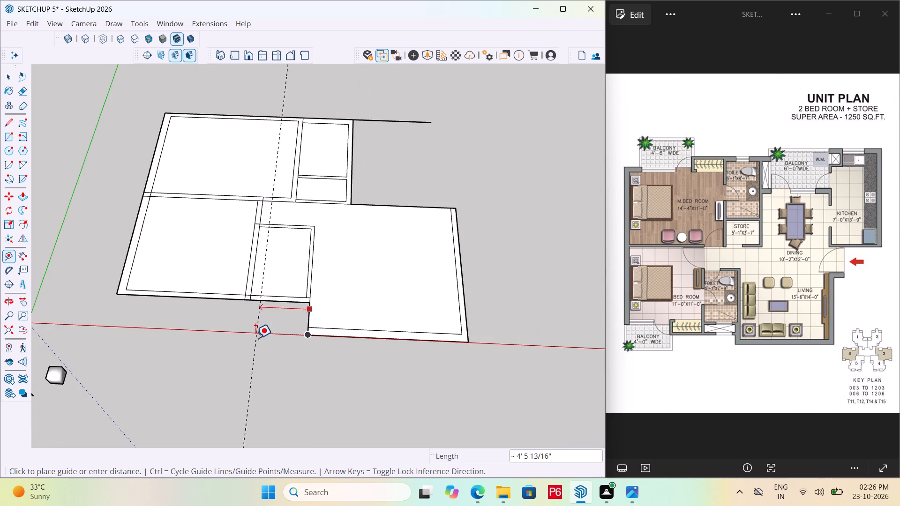
scroll(240, 339, up, 4)
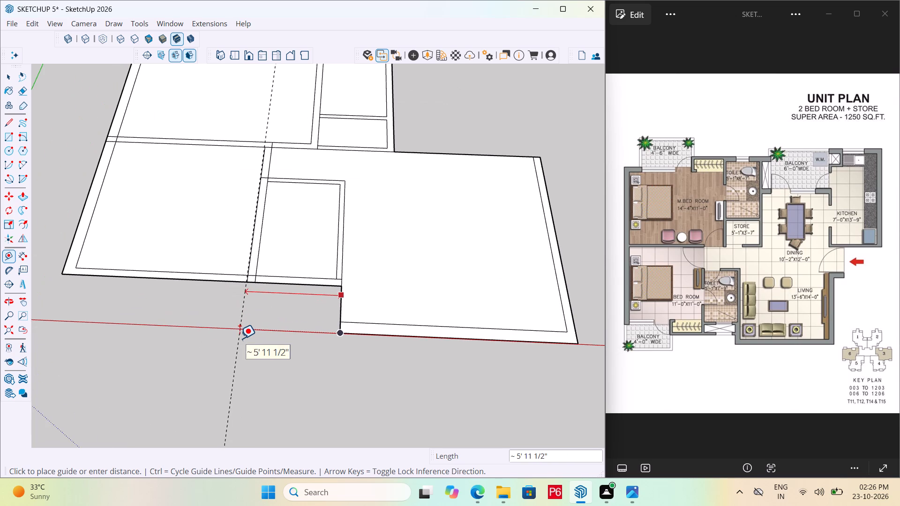
text(9")
key(Return)
Draw the outer wall lines from the living room's bottom corner to the 9" guide, then 3'3" along it to the toilet's outer wall.
scroll(362, 325, up, 5)
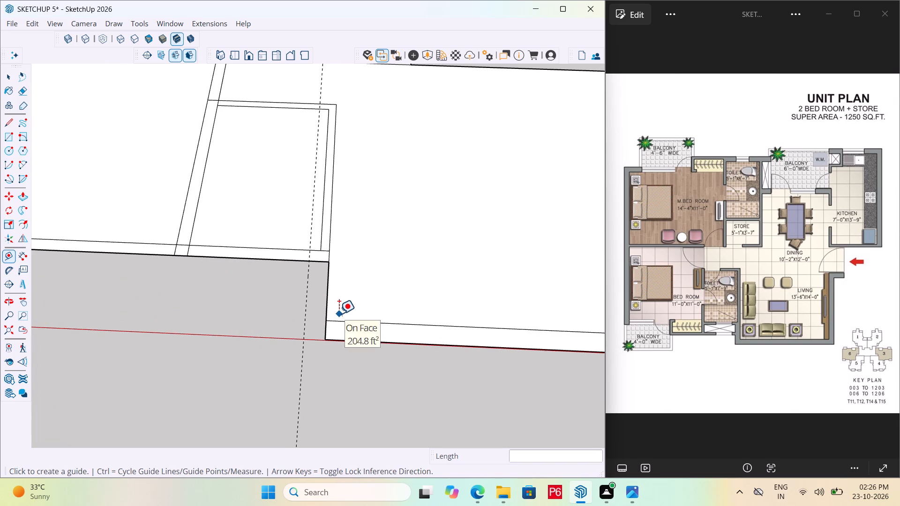
key(l)
click(327, 341)
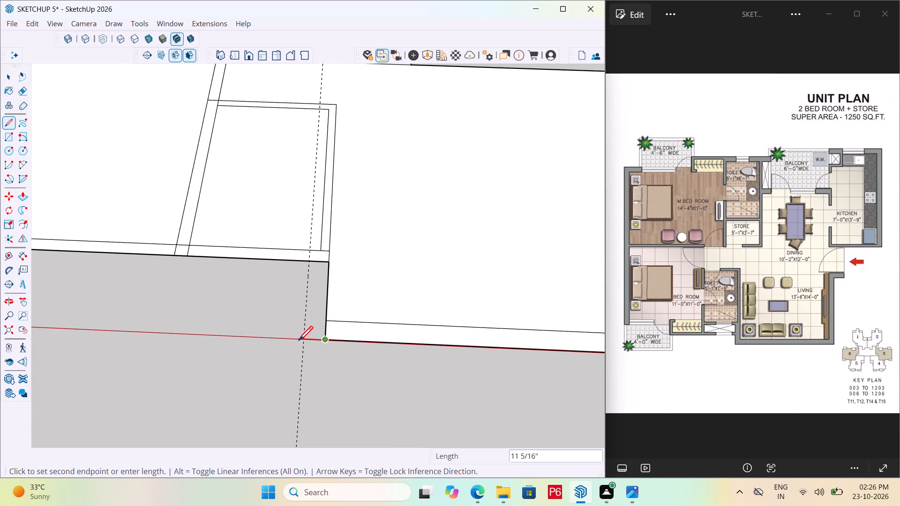
click(302, 342)
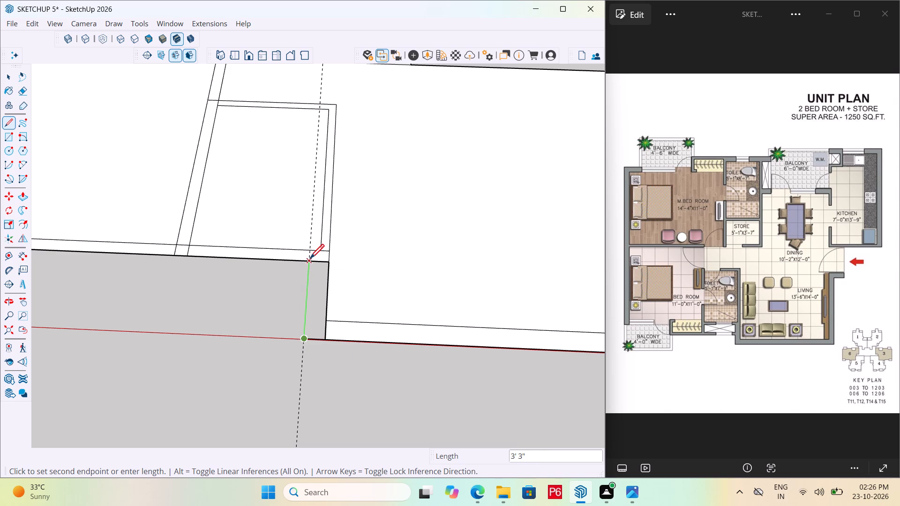
click(310, 260)
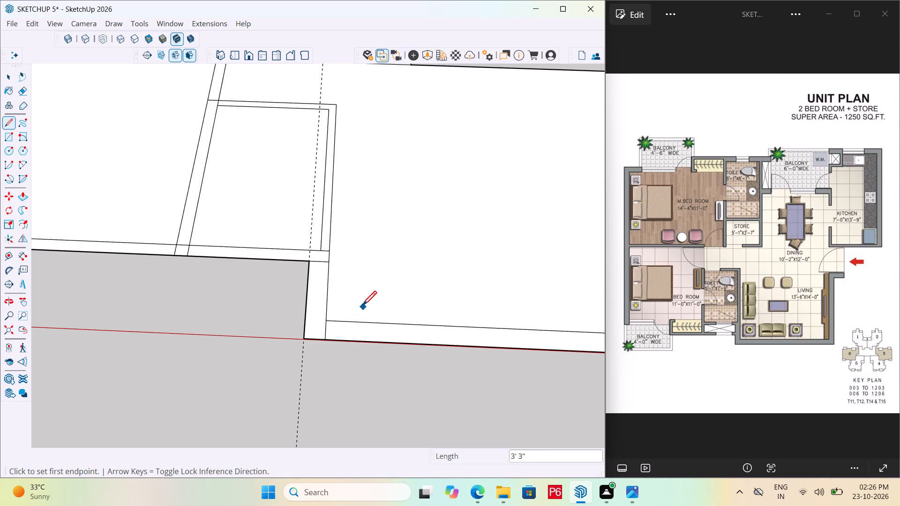
middle_drag(362, 311, 343, 394)
scroll(244, 329, down, 5)
scroll(104, 337, down, 5)
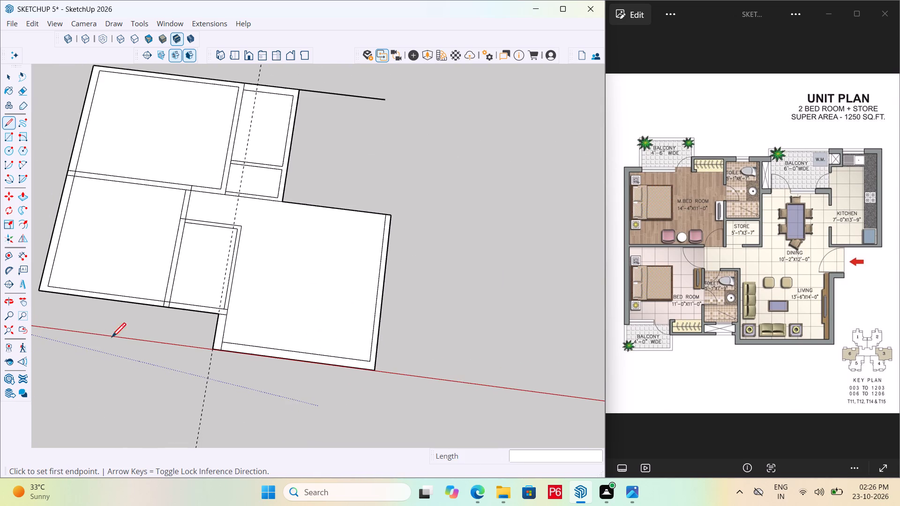
Draw a line extending the living room's inner wall face past the dining area, toward the level of the upper toilet's extended wall line.
scroll(400, 190, up, 4)
key(space)
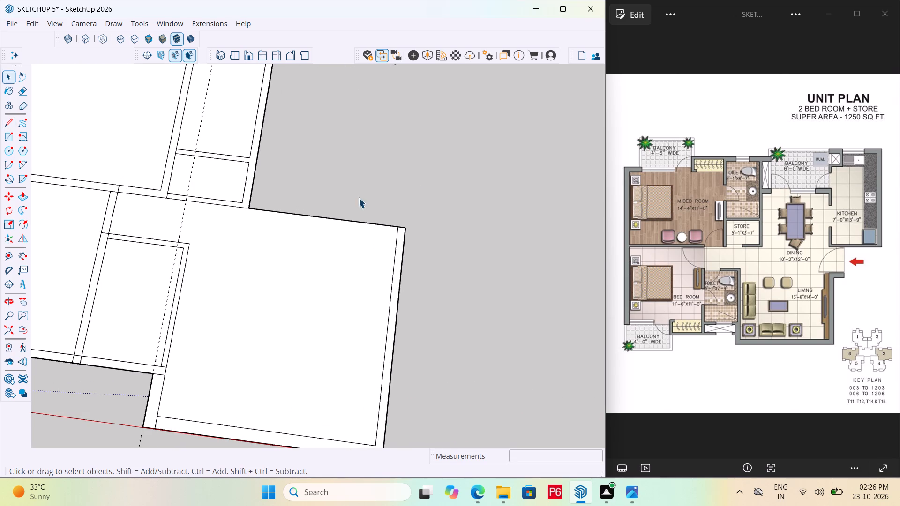
scroll(441, 206, up, 1)
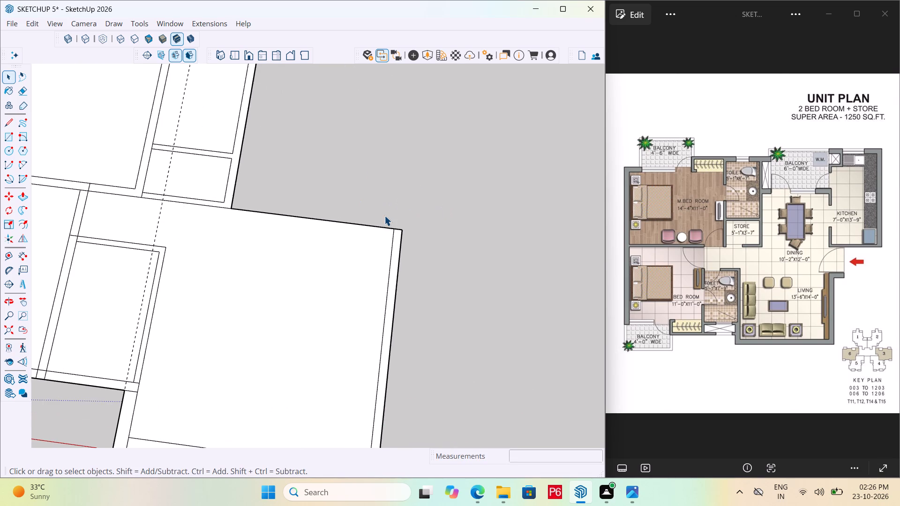
key(l)
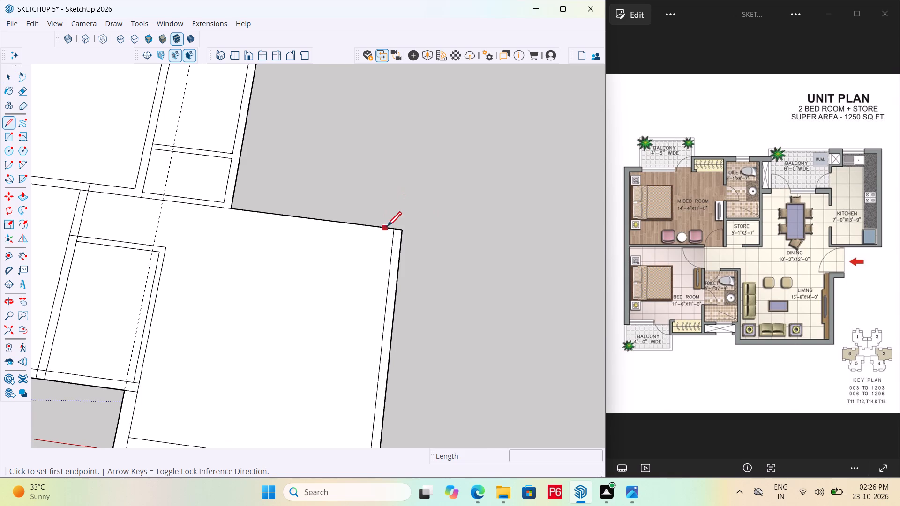
click(393, 228)
scroll(384, 177, down, 5)
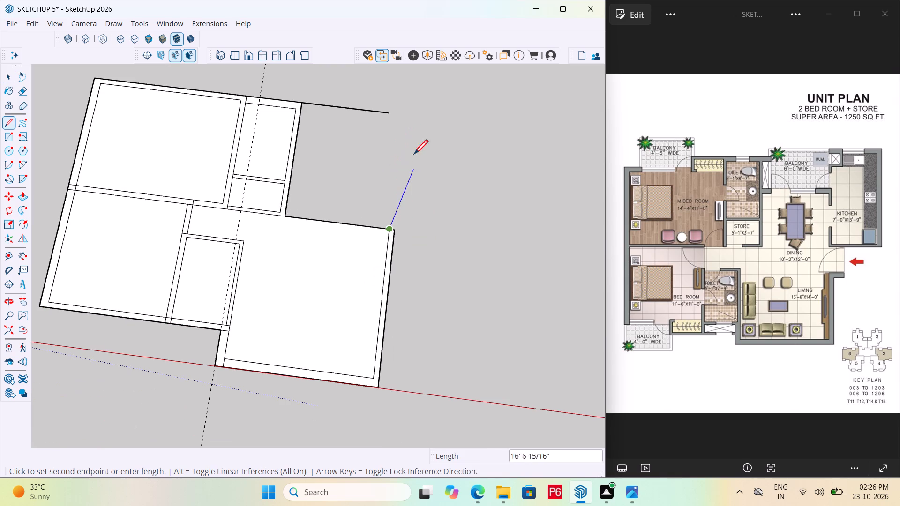
click(409, 110)
key(space)
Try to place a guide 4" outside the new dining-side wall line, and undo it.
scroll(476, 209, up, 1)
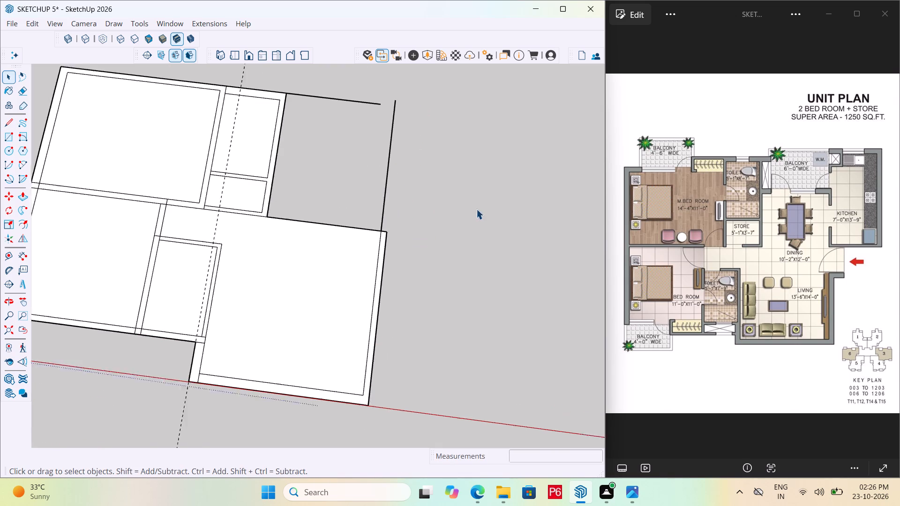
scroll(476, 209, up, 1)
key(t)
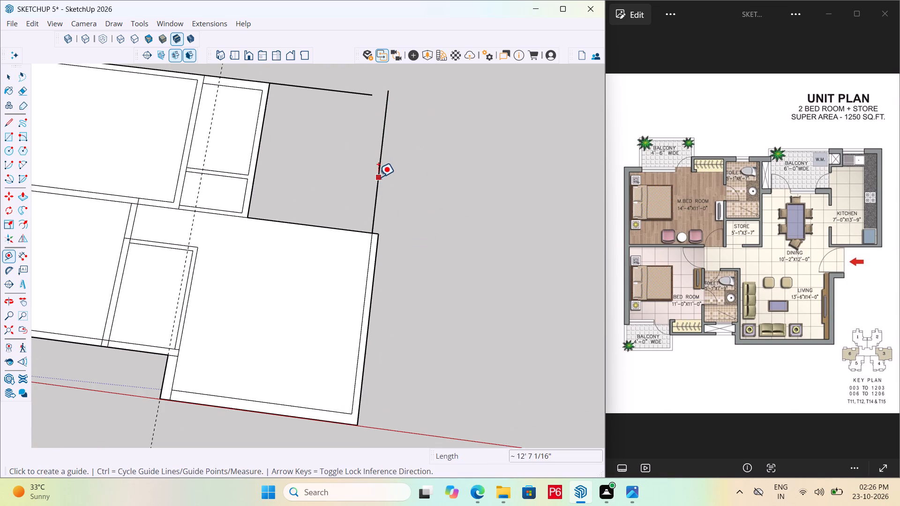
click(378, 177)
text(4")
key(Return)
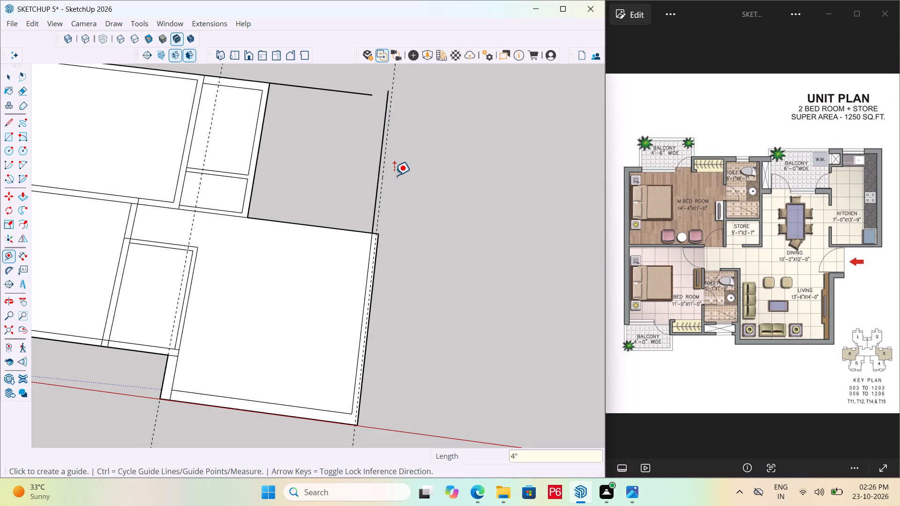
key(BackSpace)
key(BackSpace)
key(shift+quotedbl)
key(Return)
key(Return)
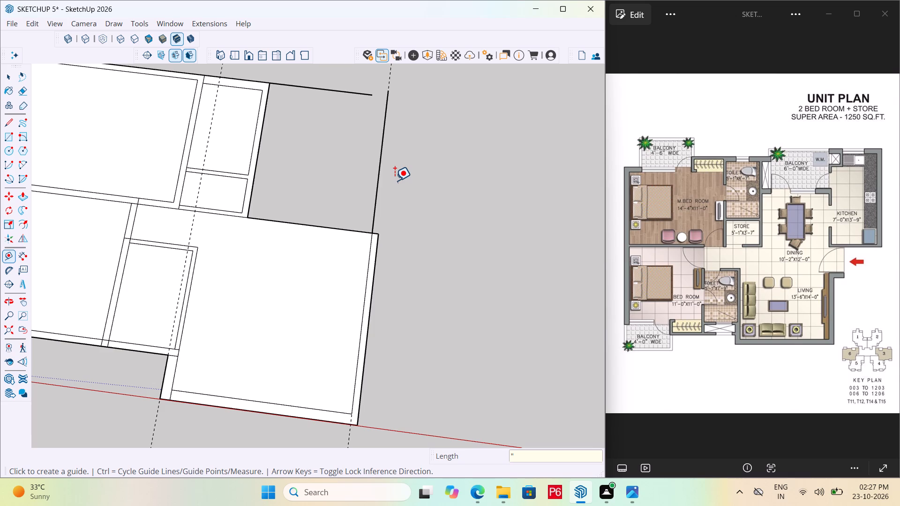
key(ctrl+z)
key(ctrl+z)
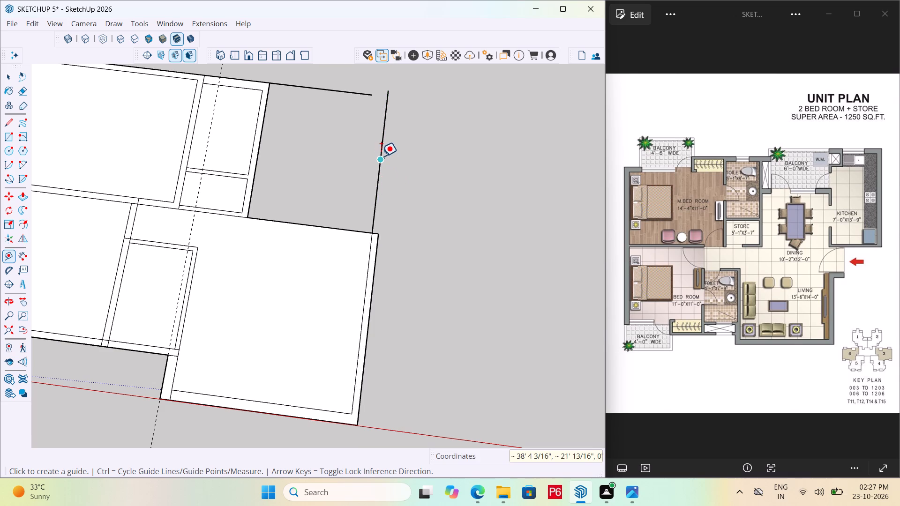
Place a guide 6" outside the dining-side wall line and another 7' beyond it for the kitchen width.
click(381, 156)
text(6")
key(Return)
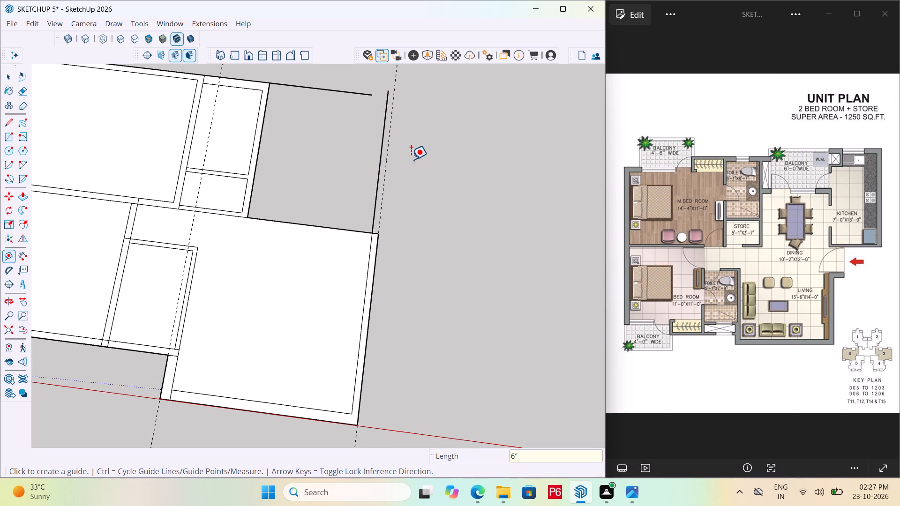
click(391, 121)
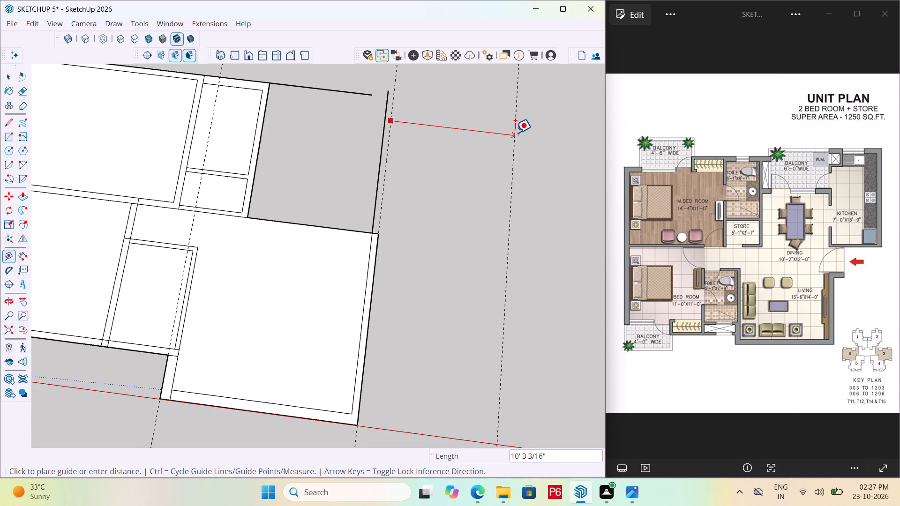
text(7')
key(Return)
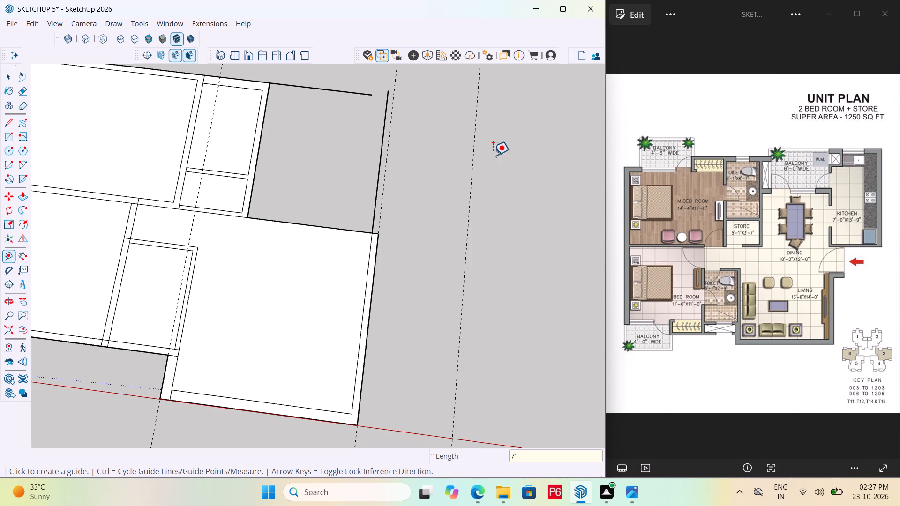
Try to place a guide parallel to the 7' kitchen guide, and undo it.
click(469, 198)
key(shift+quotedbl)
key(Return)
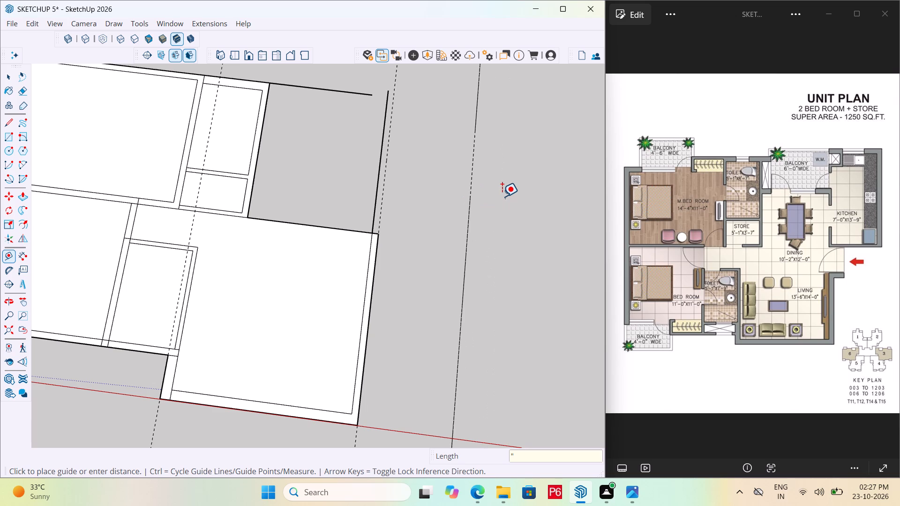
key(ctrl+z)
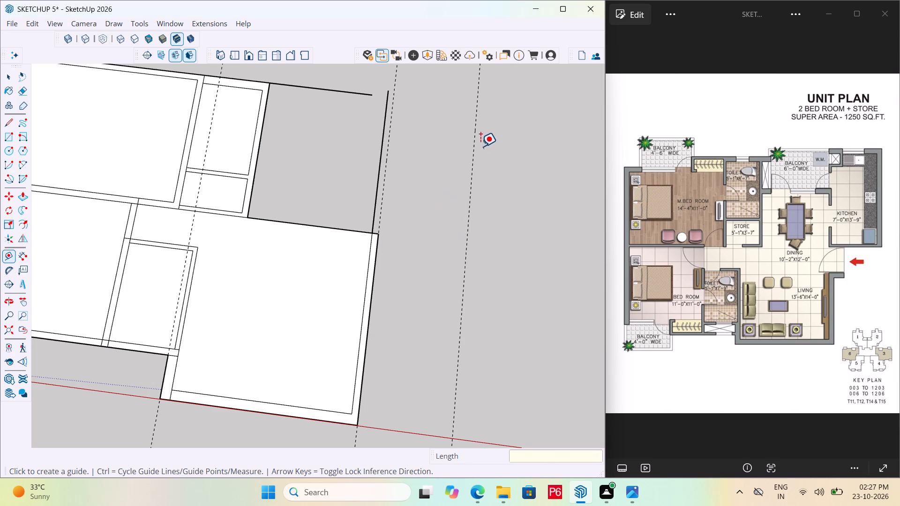
Place a guide 9" beyond the 7' kitchen guide for the kitchen's outer wall.
click(477, 126)
text(9")
key(Return)
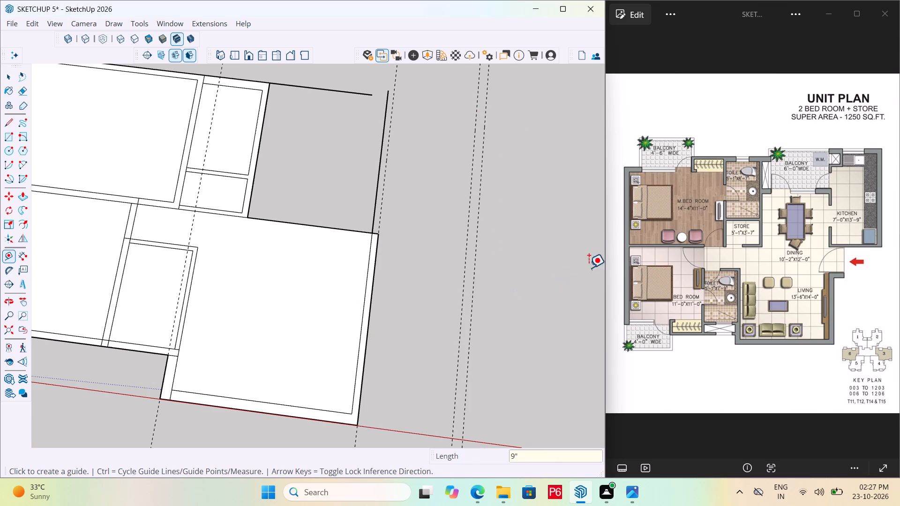
Draw a 7'9" line from the living room's upper outer corner to the outermost kitchen guide.
scroll(327, 347, down, 1)
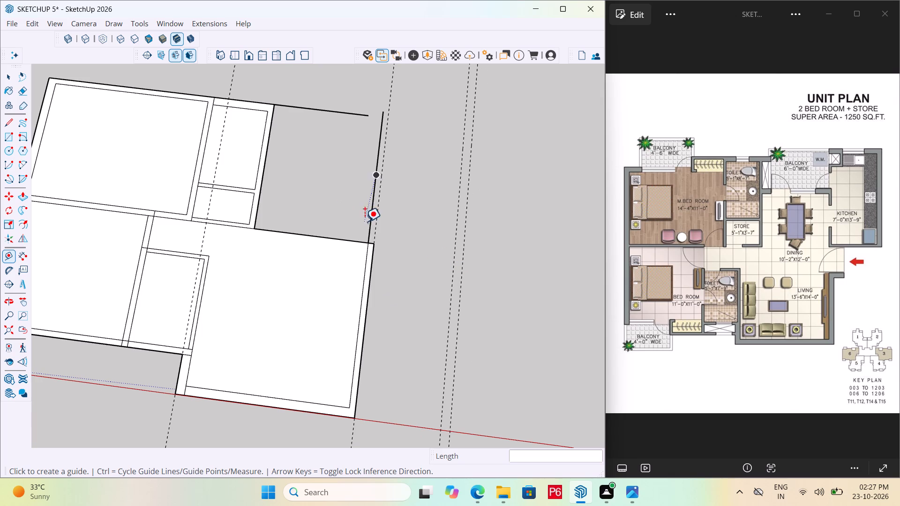
key(l)
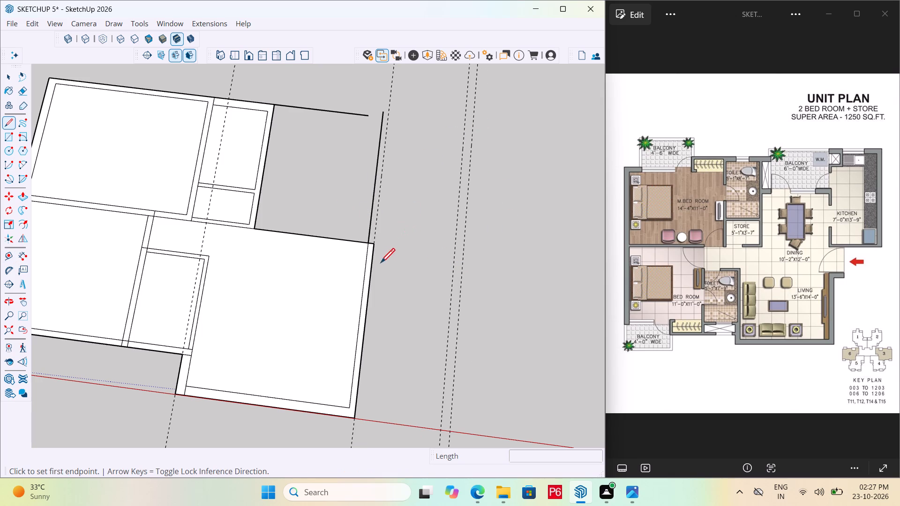
click(372, 246)
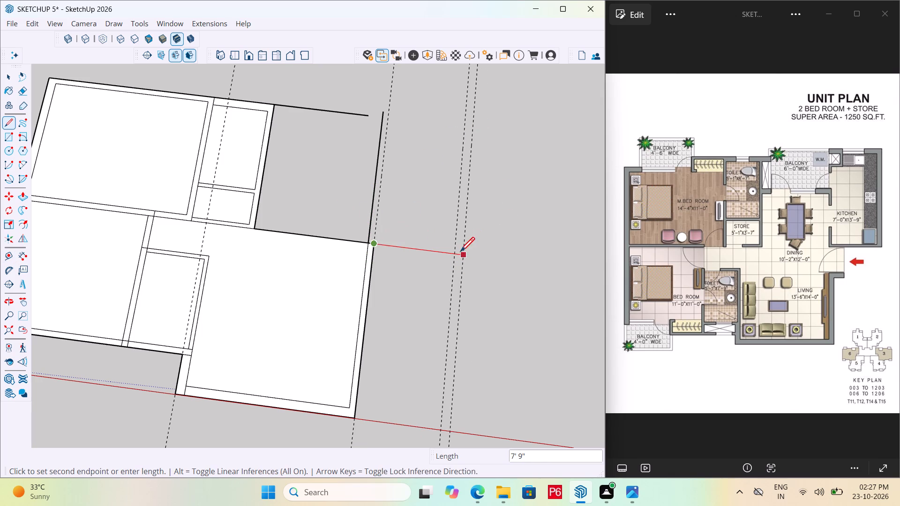
click(465, 259)
key(space)
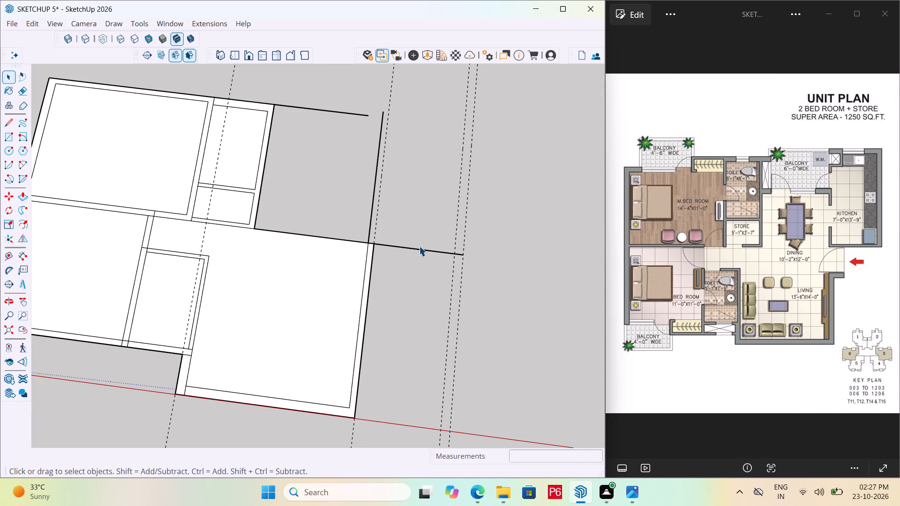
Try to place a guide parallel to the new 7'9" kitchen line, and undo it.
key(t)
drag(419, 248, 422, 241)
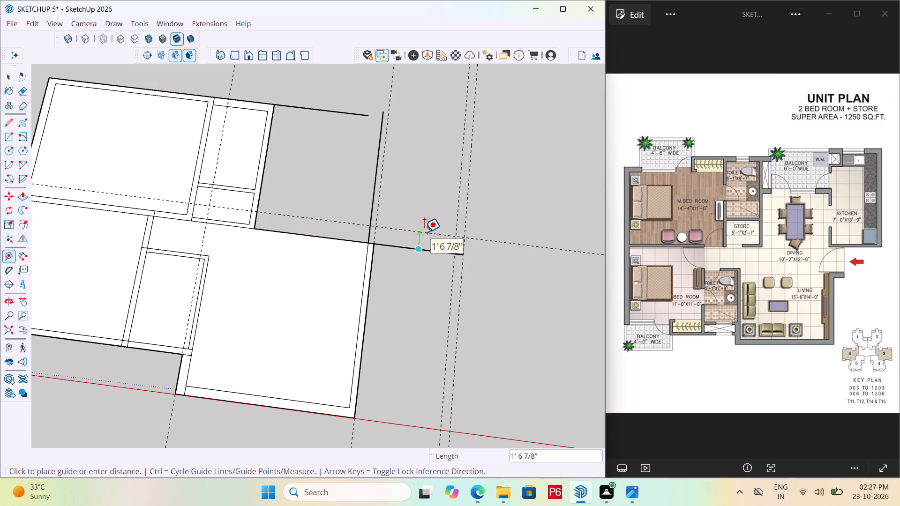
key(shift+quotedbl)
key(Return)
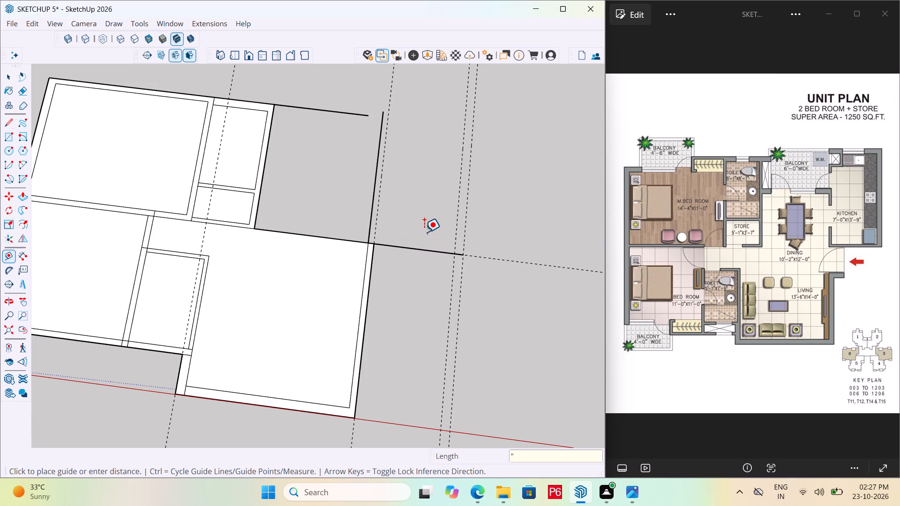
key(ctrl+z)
Place a guide along the 7'9" kitchen line and a parallel one 6" from it on the kitchen side.
double_click(425, 252)
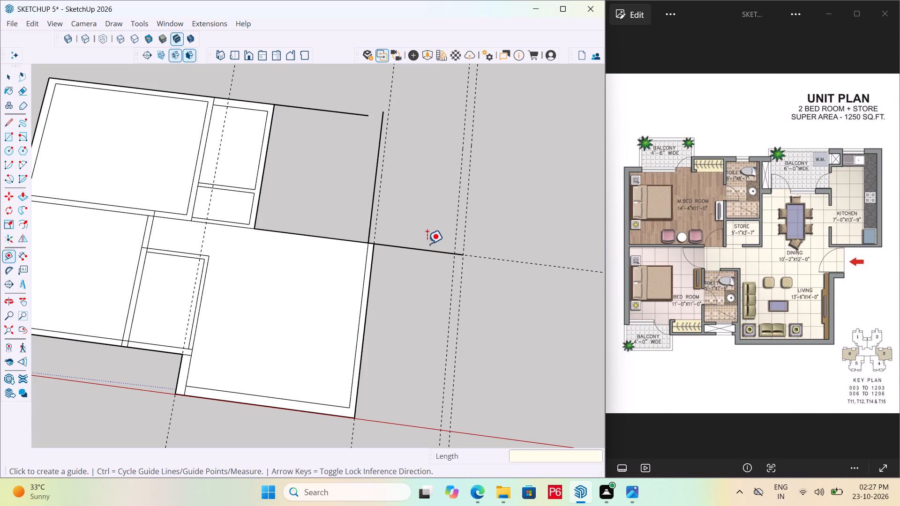
key(Escape)
click(434, 252)
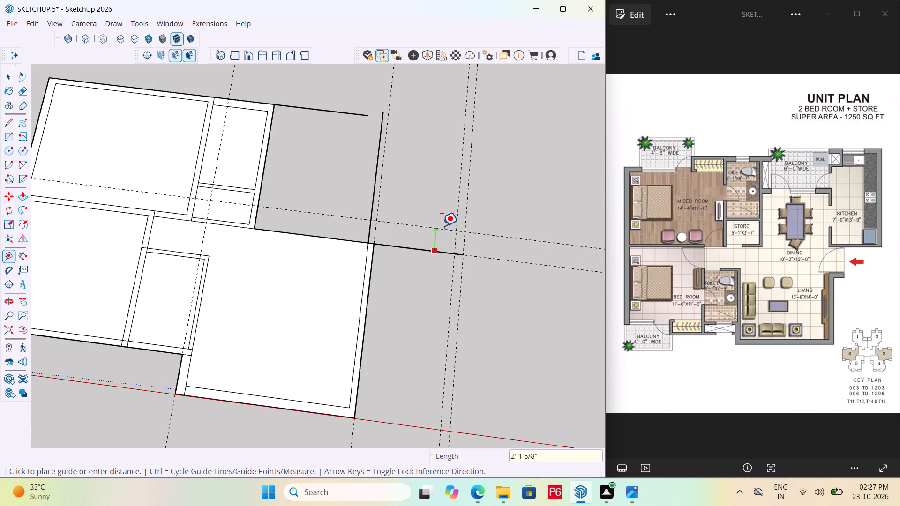
key(Return)
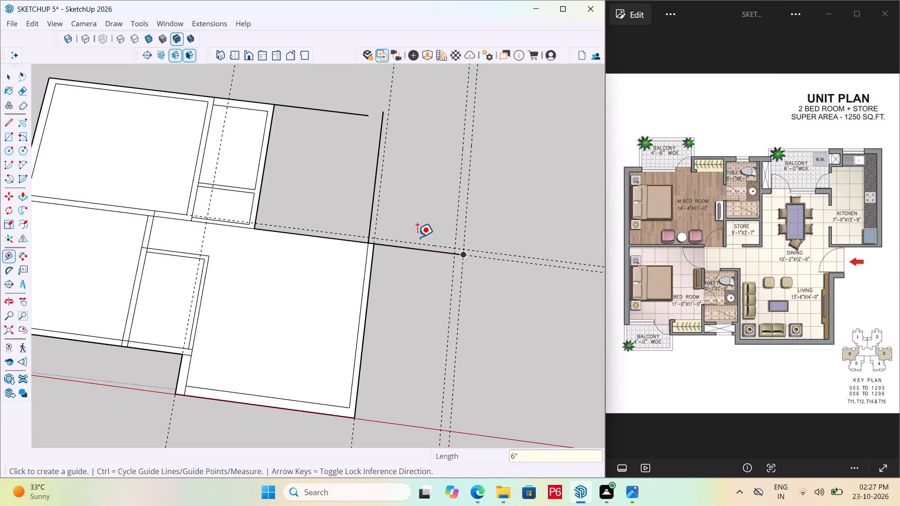
Save the model.
key(ctrl+s)
key(ctrl+s)
key(ctrl+s)
key(ctrl+s)
key(ctrl+s)
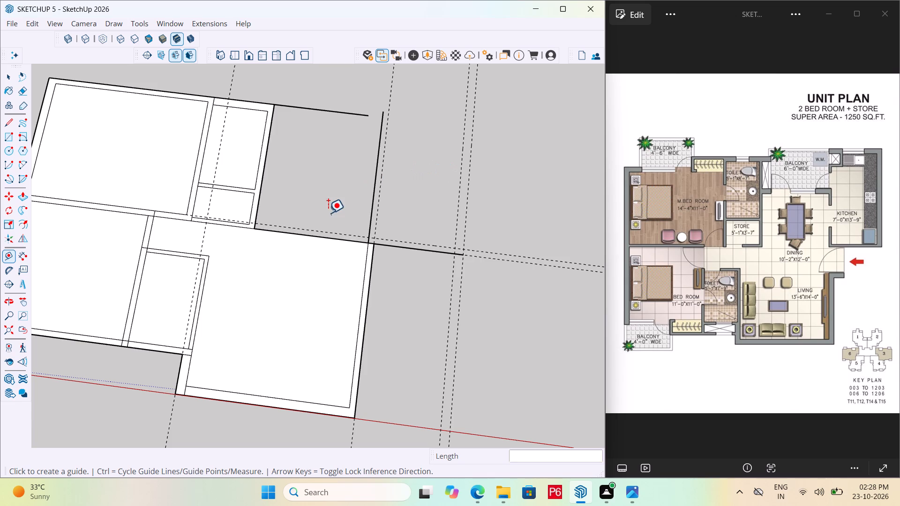
Start a parallel guide from the line between the store and the kitchen wall, toward the dining area.
click(315, 232)
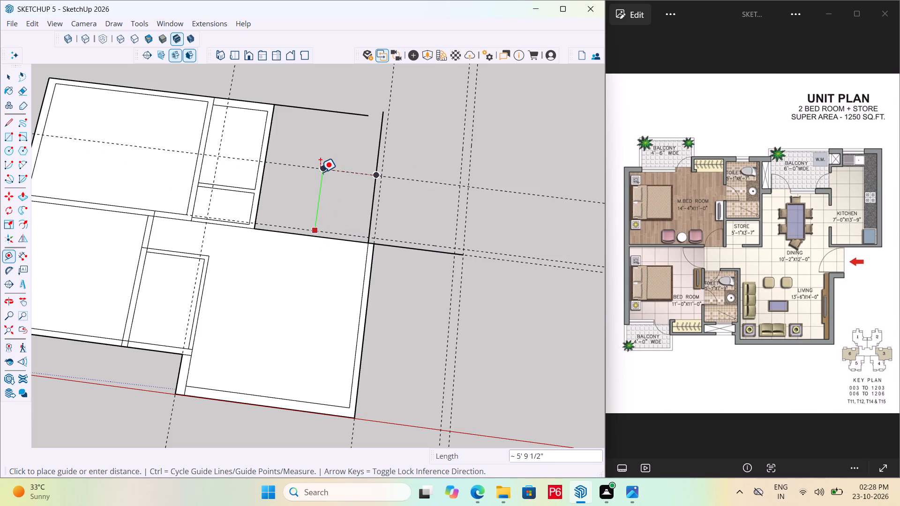
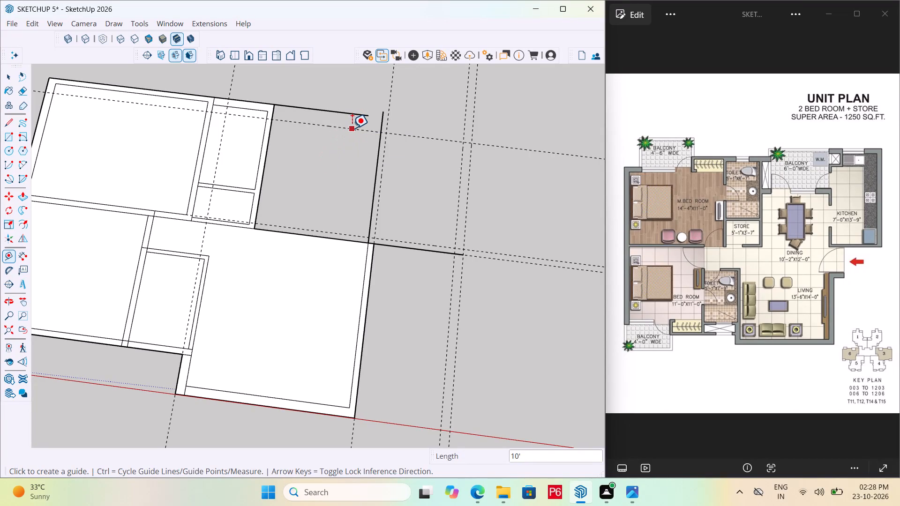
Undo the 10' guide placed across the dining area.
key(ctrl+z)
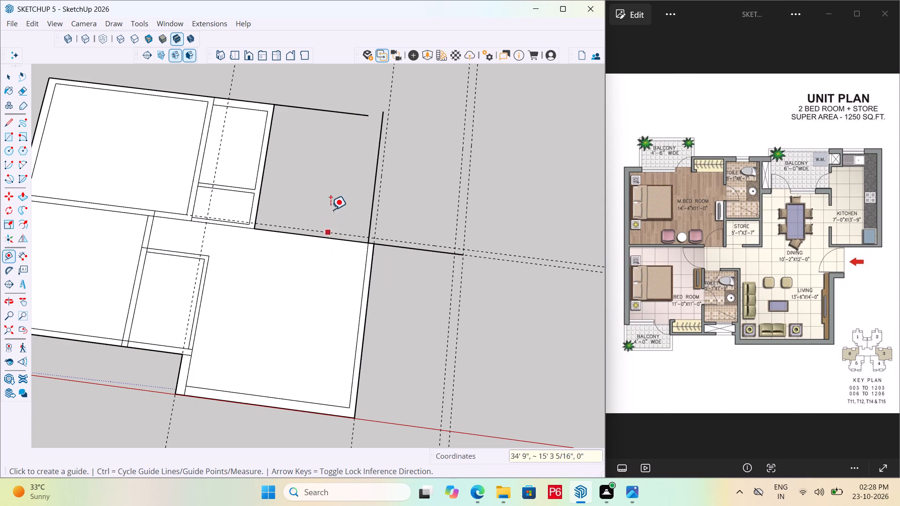
Place a guide about 3'3" inside the line continuing the toilet's outer wall, and a parallel one about 5'6" outward from it.
click(323, 110)
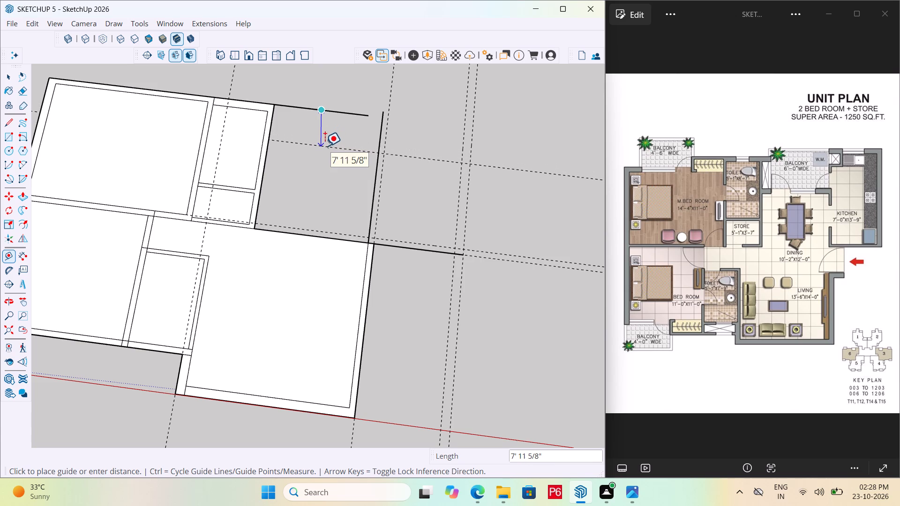
click(342, 146)
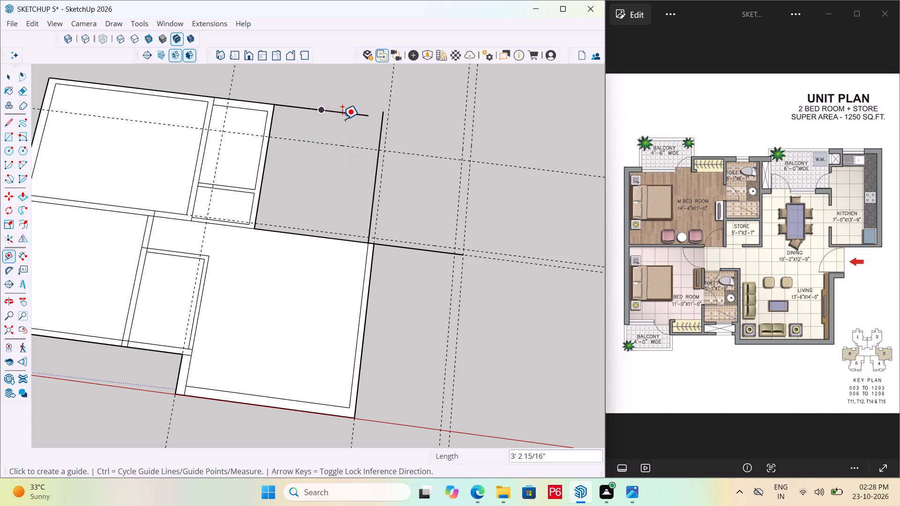
key(space)
key(t)
click(349, 147)
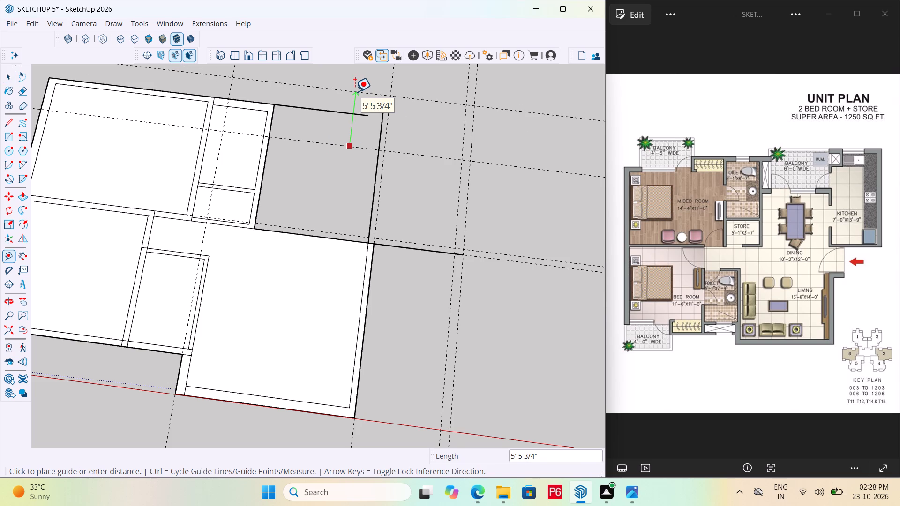
click(355, 92)
Place a guide along the dining-side wall line of the toilet and store.
click(270, 118)
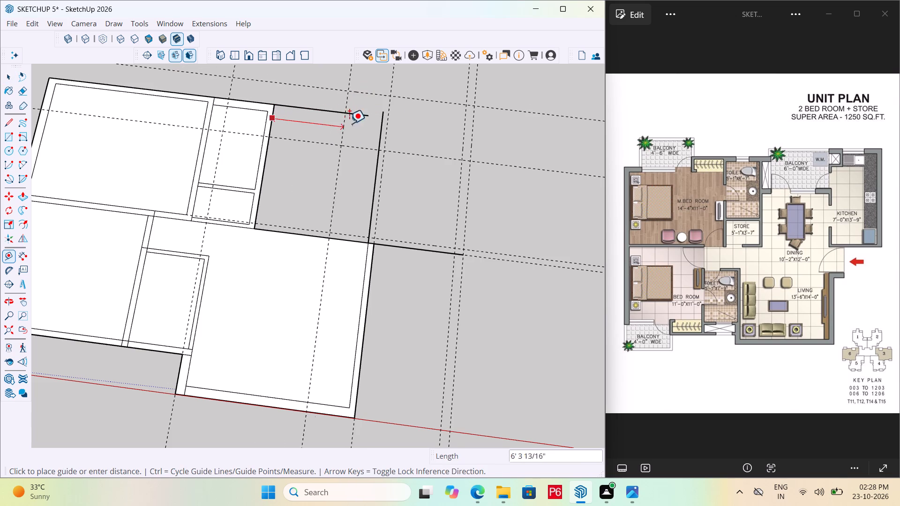
key(apostrophe)
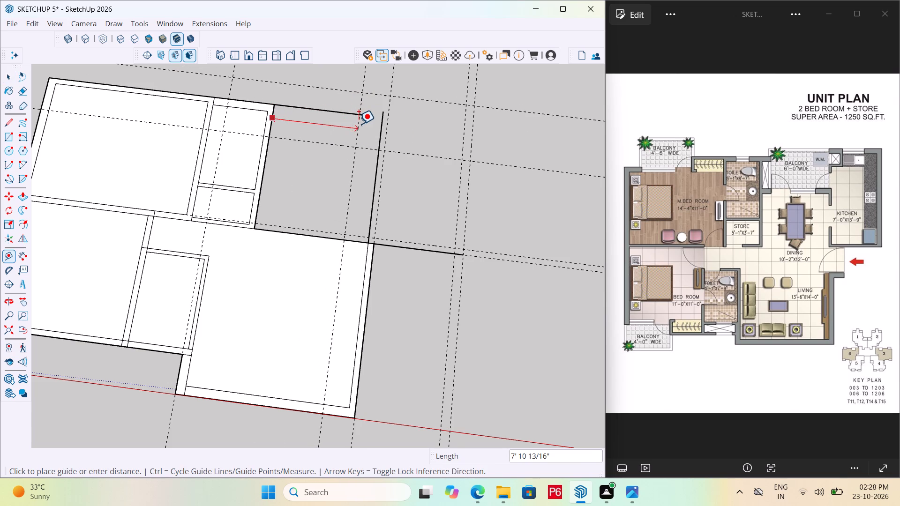
key(Return)
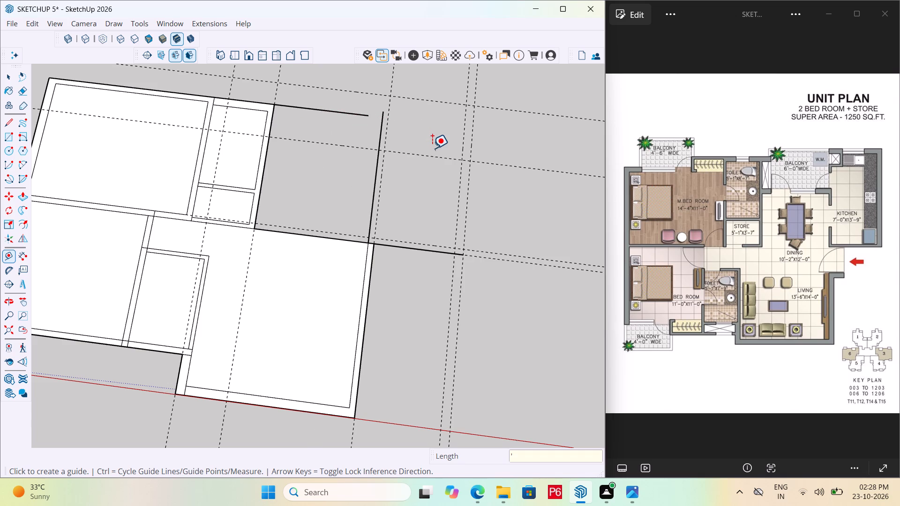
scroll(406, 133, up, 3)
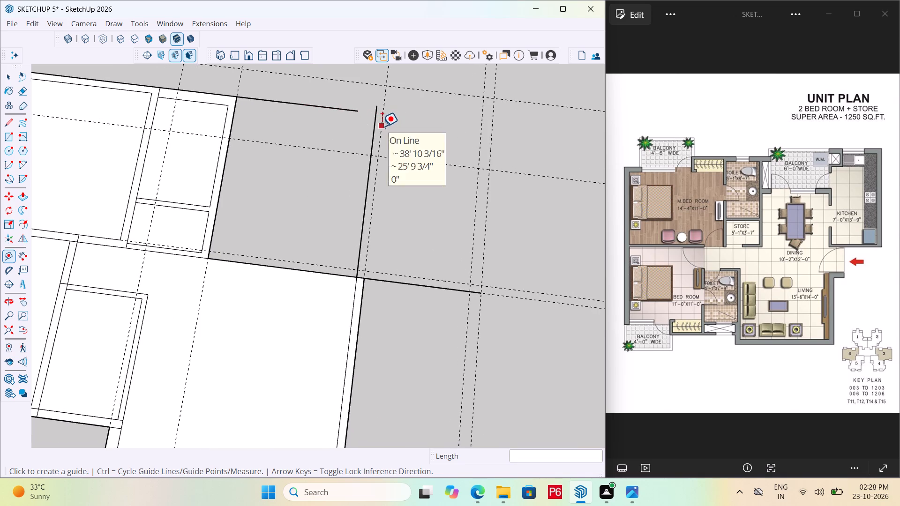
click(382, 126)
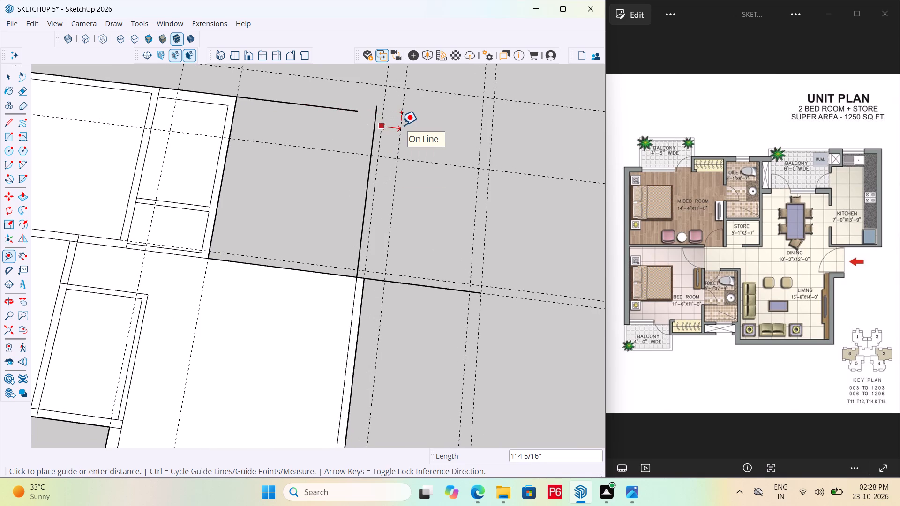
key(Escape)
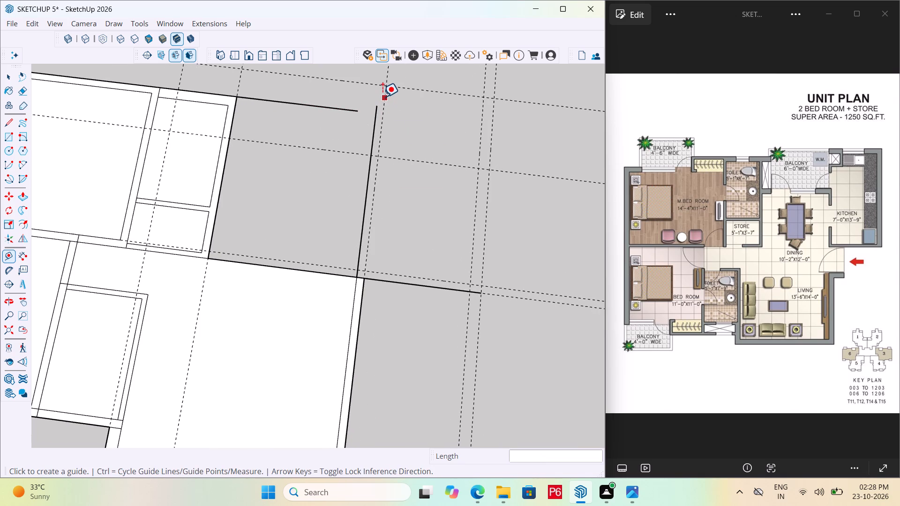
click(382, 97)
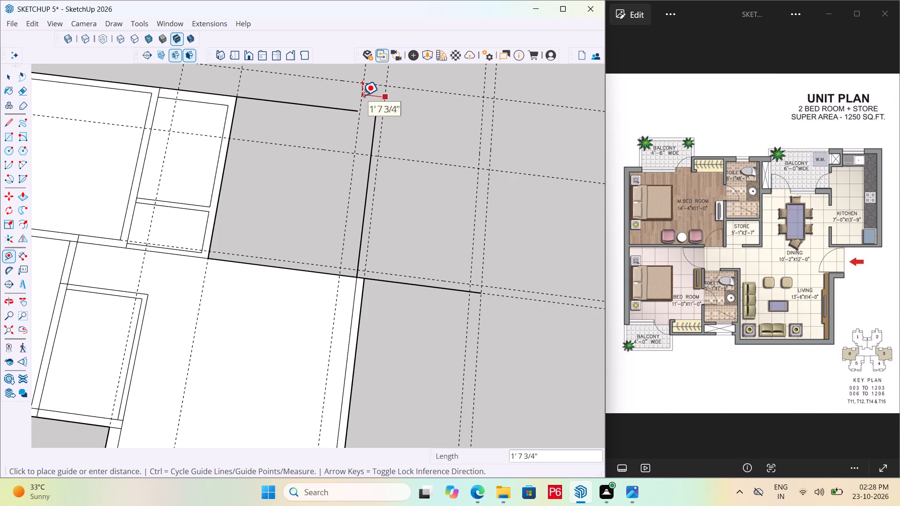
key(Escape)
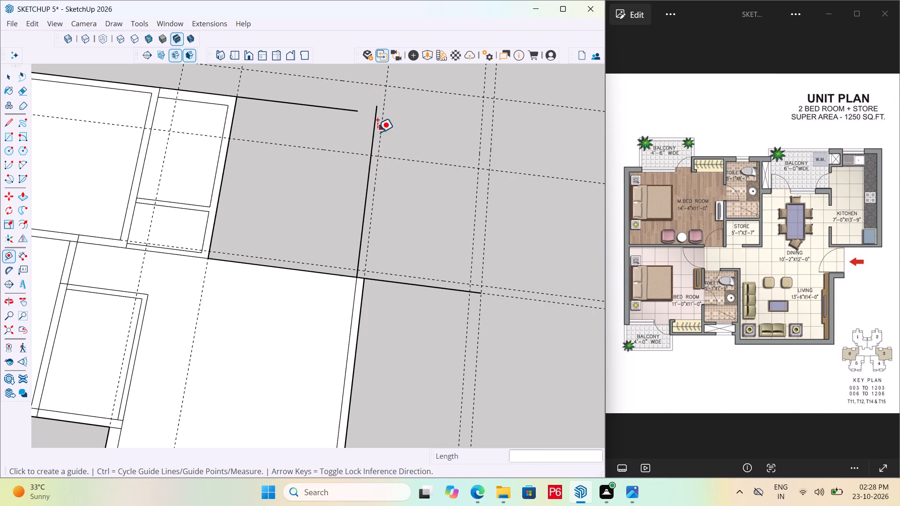
Place a parallel guide 4" outward from the guide marking the dining area's far edge.
scroll(390, 283, down, 3)
scroll(298, 91, up, 3)
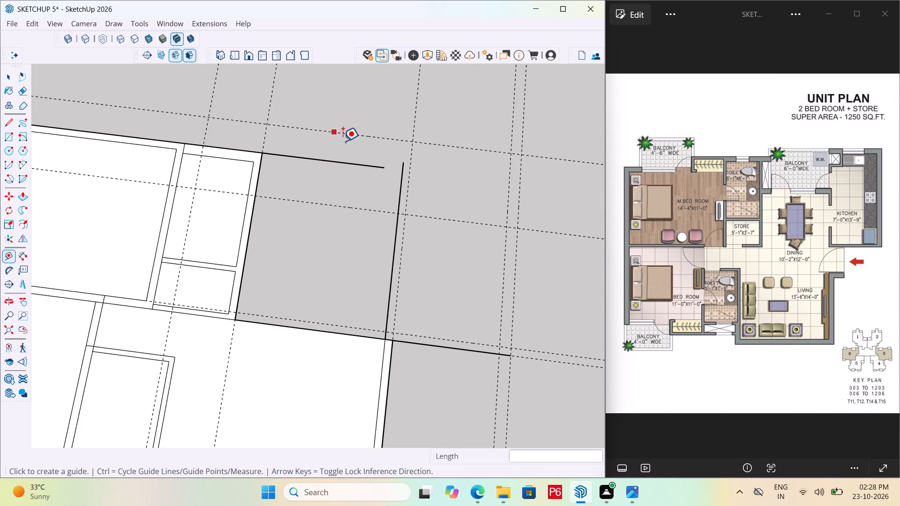
click(356, 134)
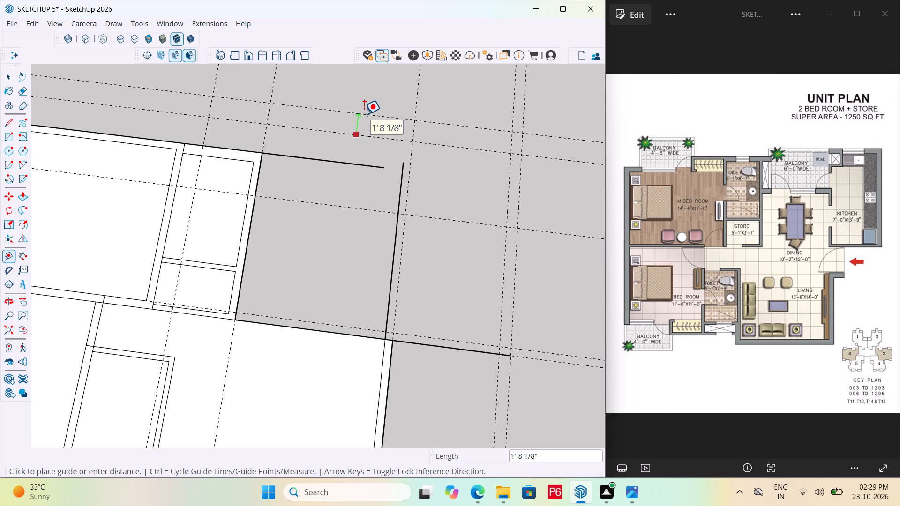
text(4")
key(Return)
key(Return)
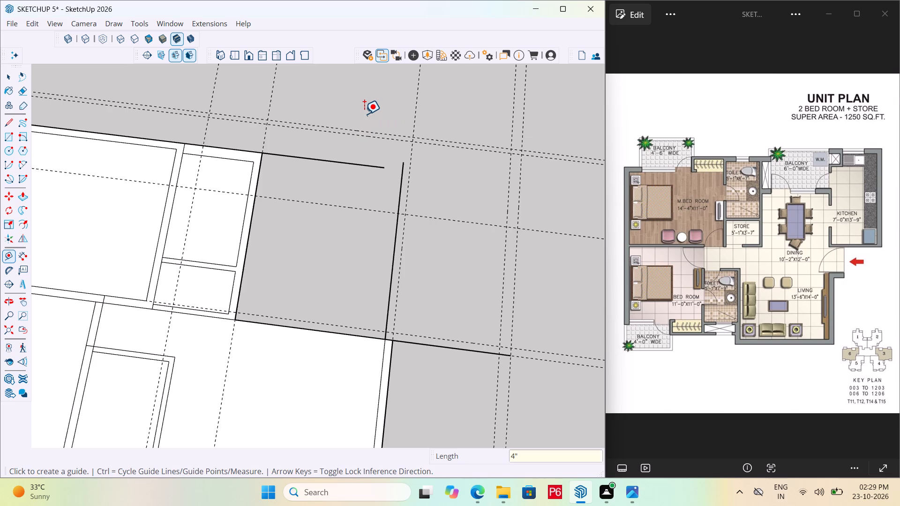
Place a parallel guide 4" from the toilet and store wall guide, on the toilet side.
click(263, 138)
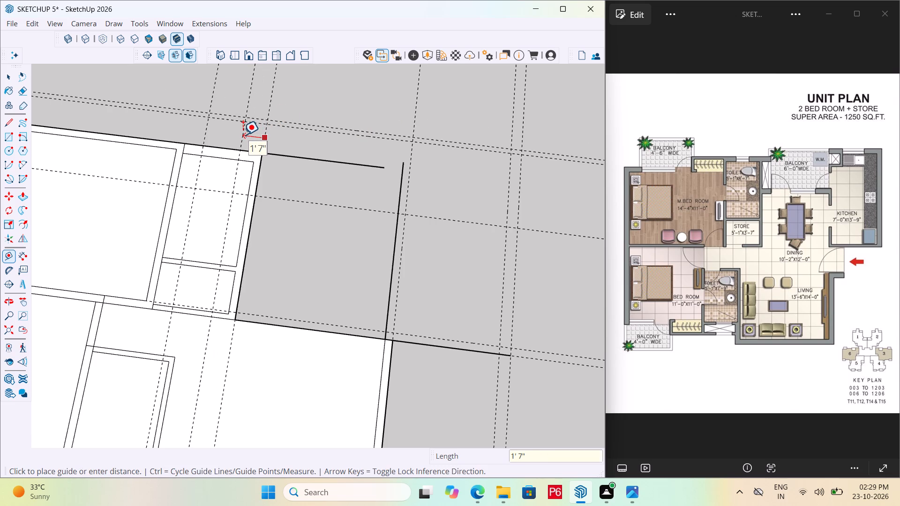
key(6)
key(BackSpace)
text(4")
key(Return)
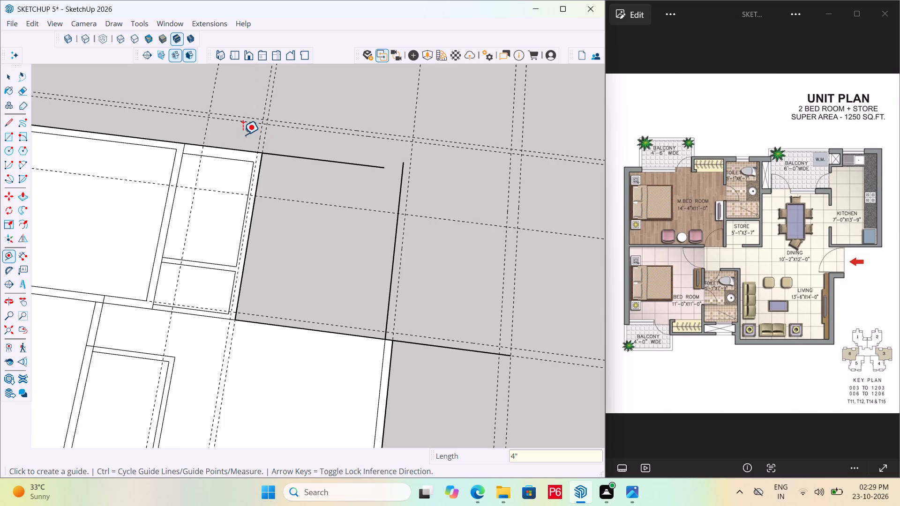
Extend the dining-side toilet wall line to its intersection with the dining area's far-edge guide.
scroll(349, 134, up, 3)
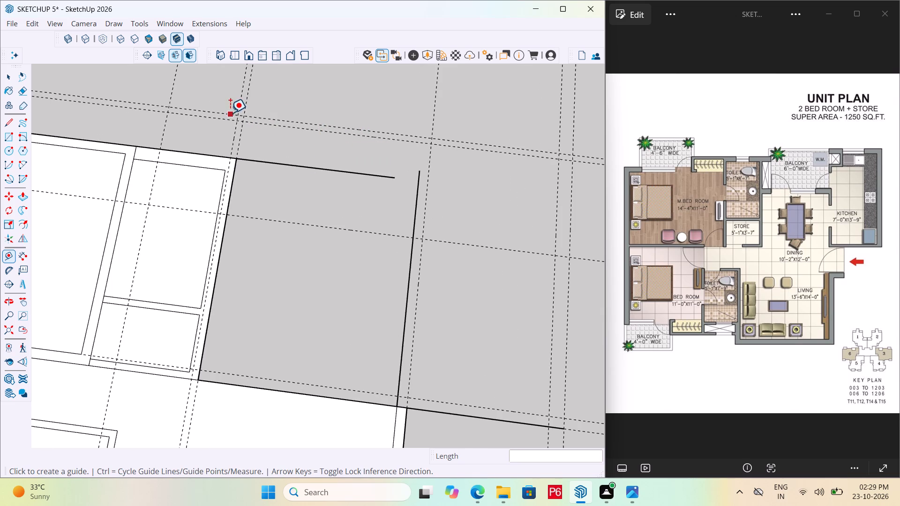
key(l)
drag(237, 156, 239, 151)
click(247, 123)
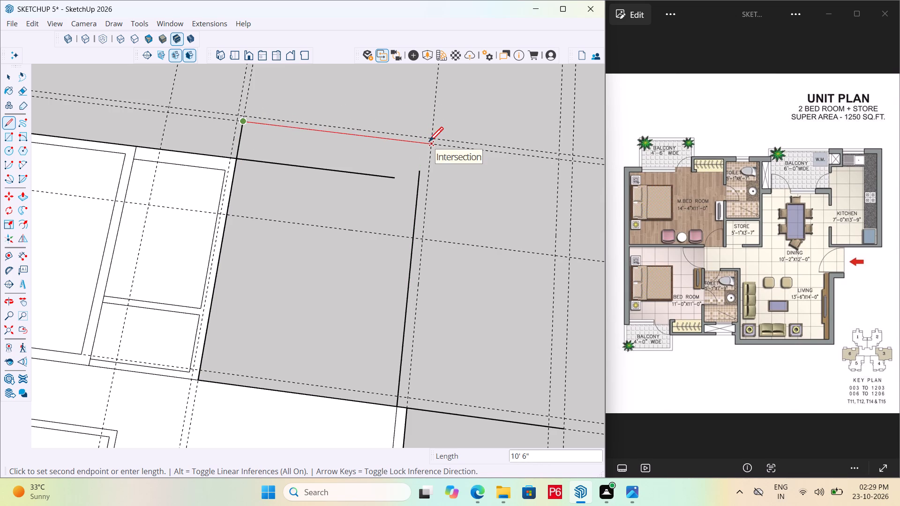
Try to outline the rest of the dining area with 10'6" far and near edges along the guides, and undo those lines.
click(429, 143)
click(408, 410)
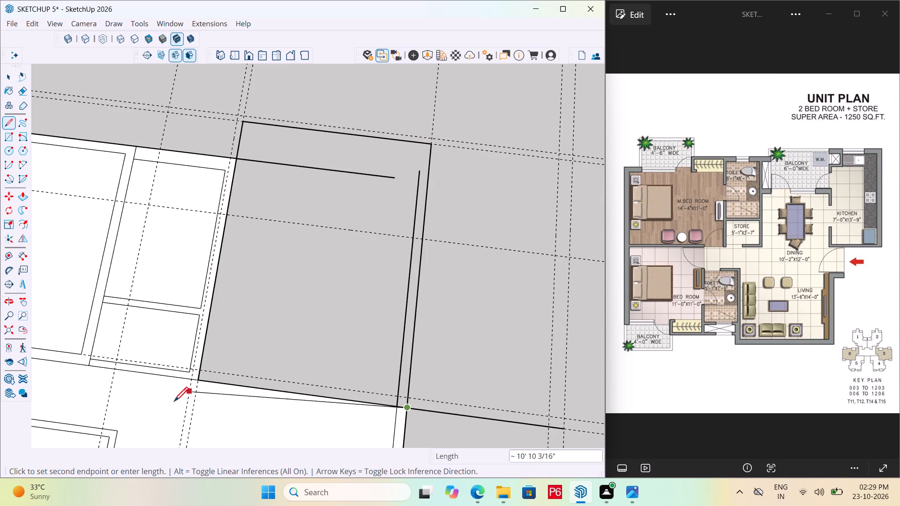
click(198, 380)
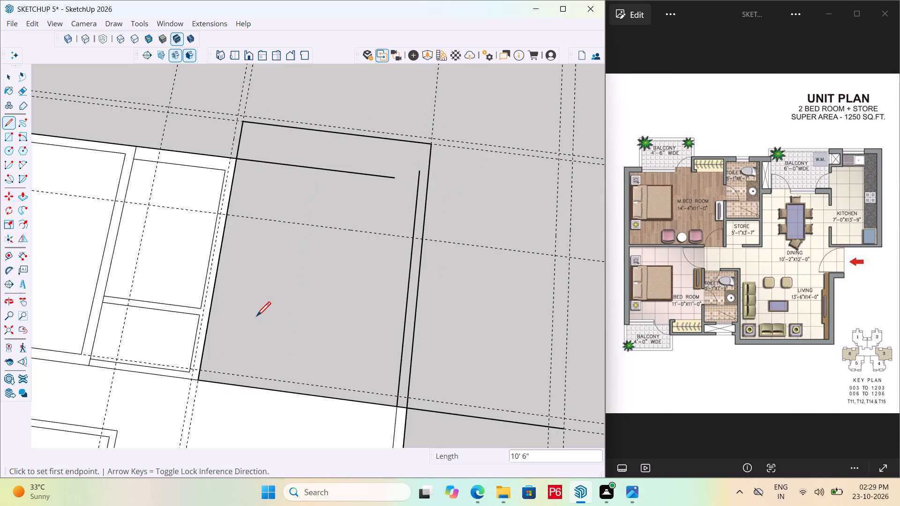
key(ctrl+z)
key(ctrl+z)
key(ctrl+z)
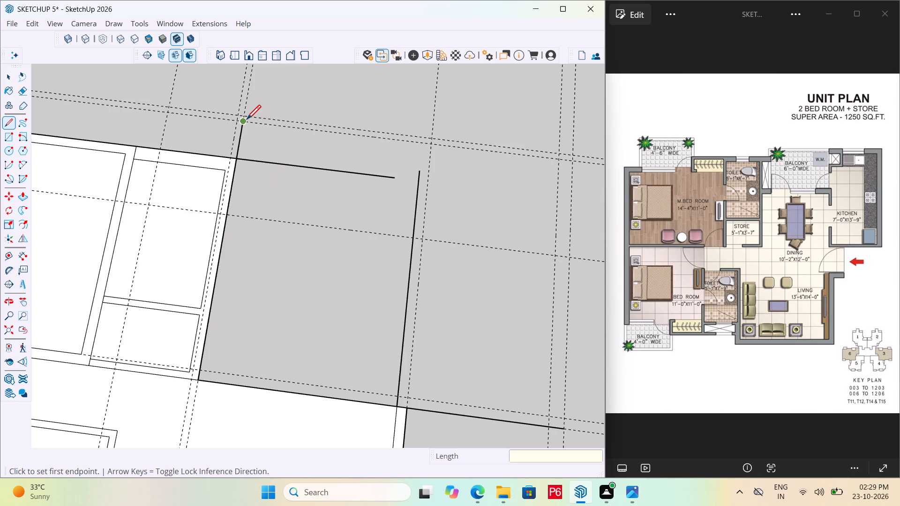
Draw the dining area's far edge 10'6" along the guide and extend the kitchen-side wall line to meet it.
drag(245, 122, 266, 122)
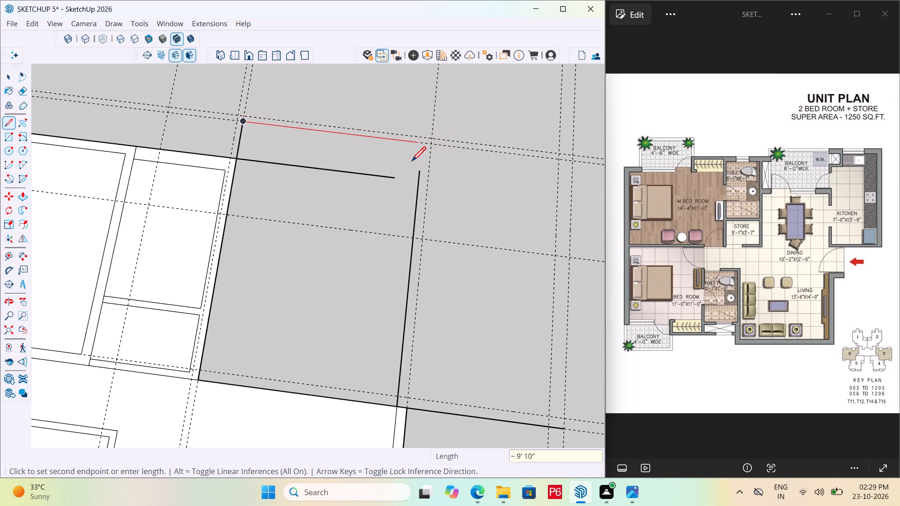
click(430, 147)
key(space)
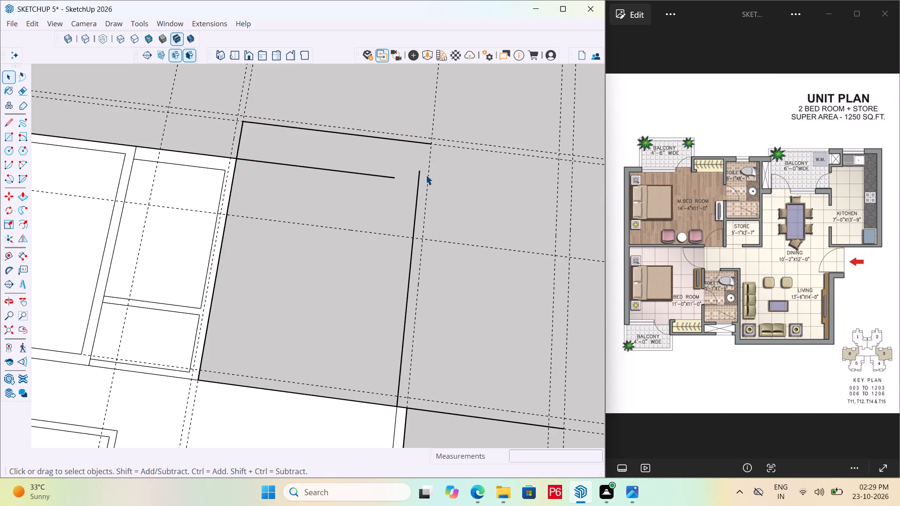
key(l)
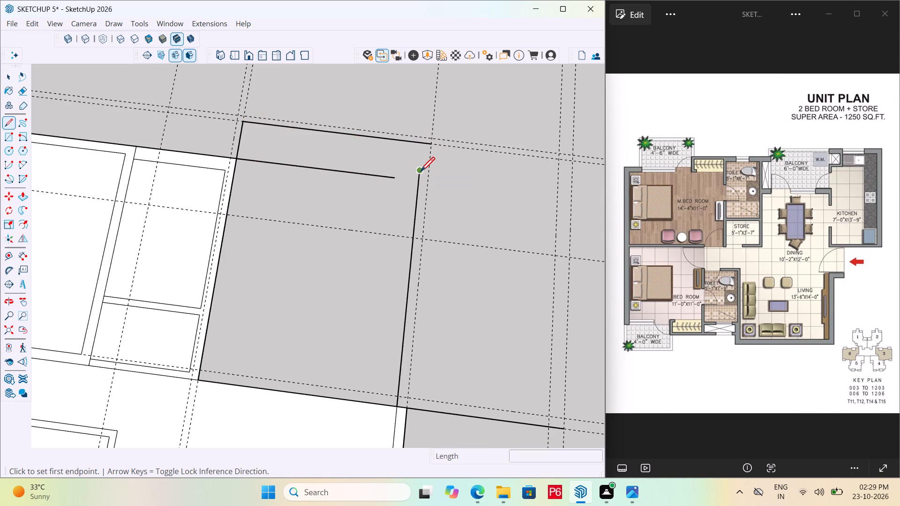
drag(420, 173, 423, 160)
click(422, 147)
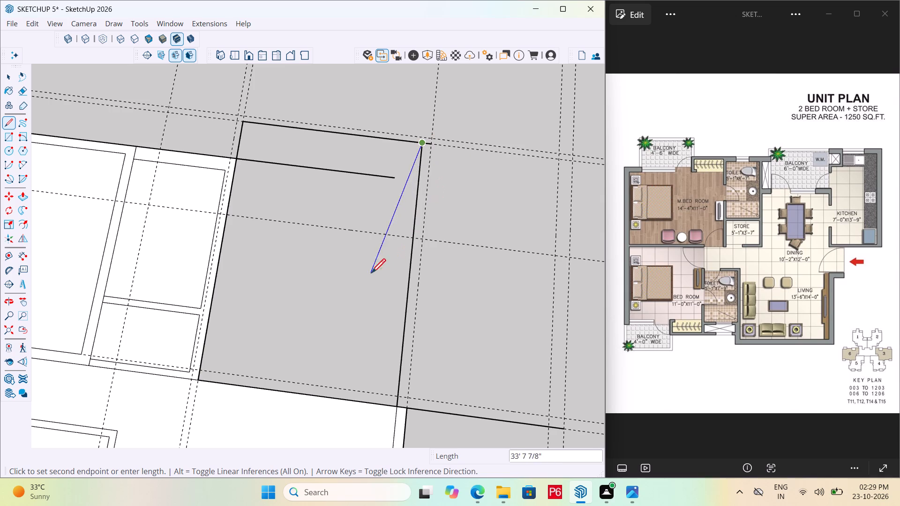
key(space)
Draw the dining area's inner rectangle, 10' by 13'8 13/16", from the far toilet-side corner to the kitchen-side guide intersection.
key(r)
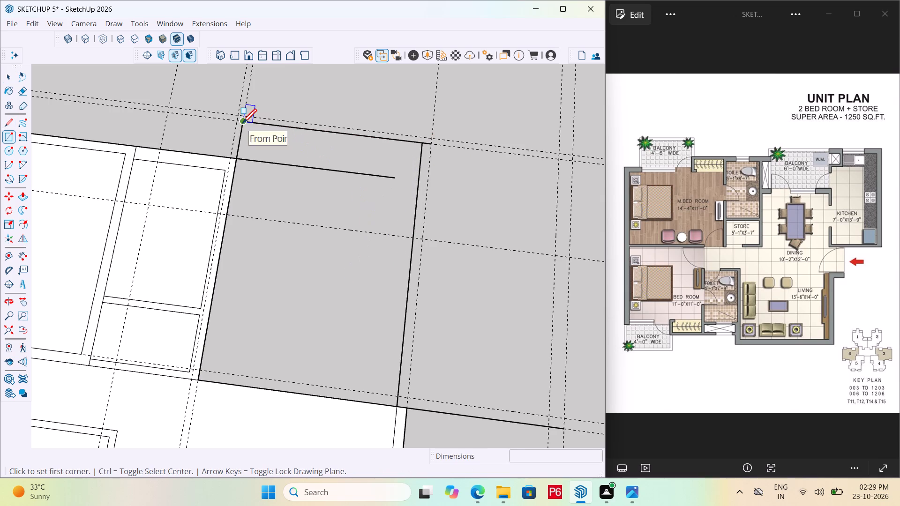
click(242, 125)
click(401, 397)
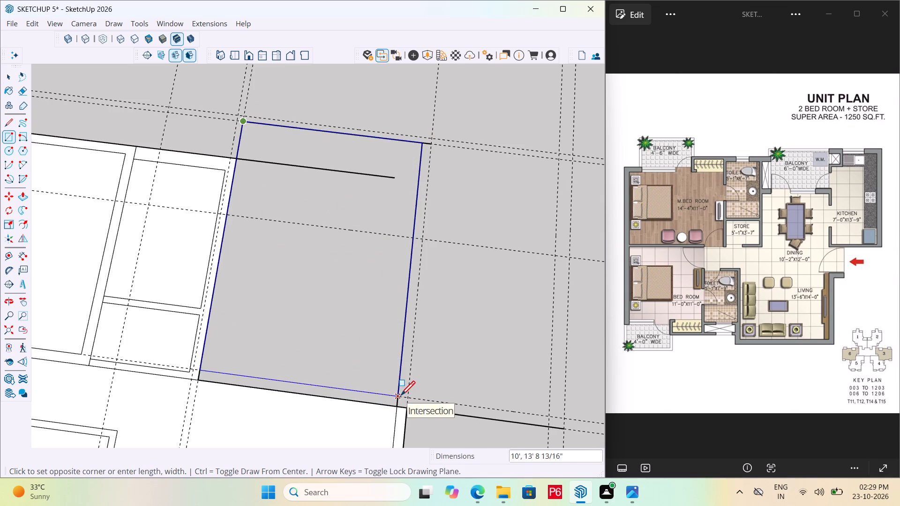
Draw the dining area's outer wall rectangle, 14'6 13/16" by 10'10", from the living room corner to the outer guide intersection.
scroll(294, 352, down, 3)
scroll(412, 337, up, 5)
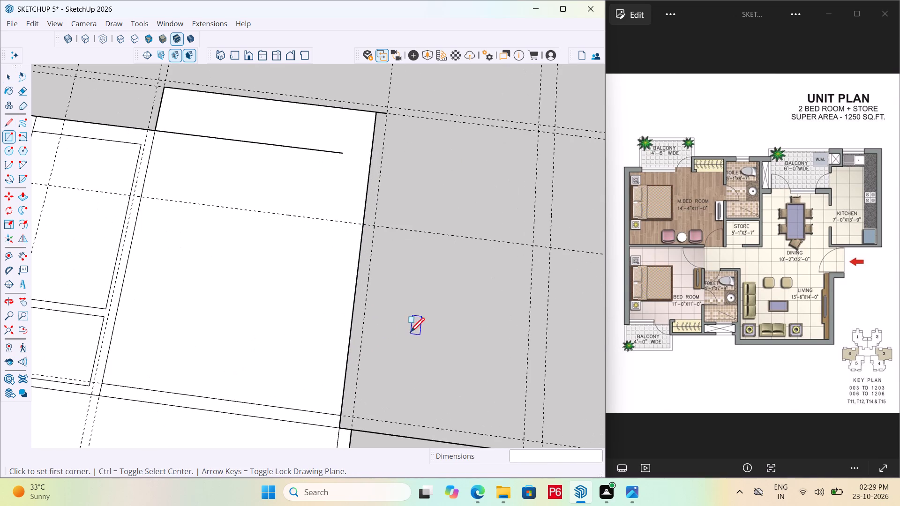
click(353, 431)
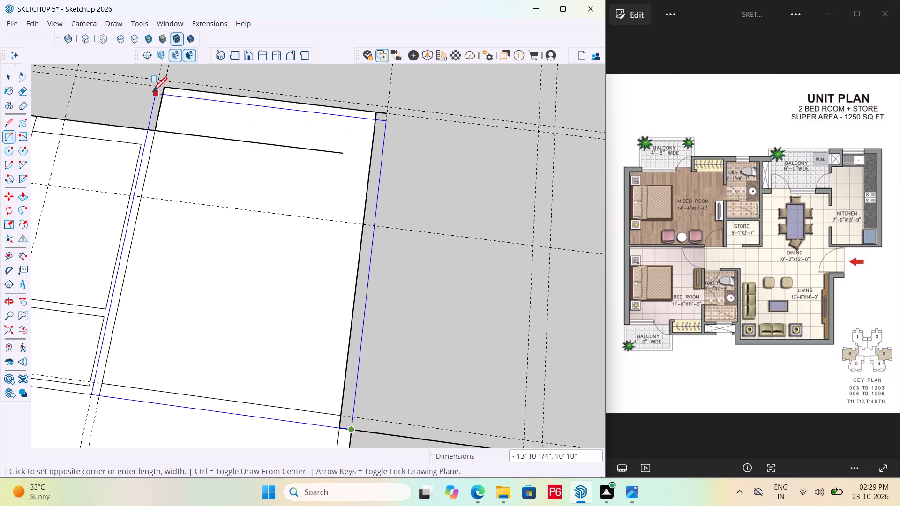
click(159, 82)
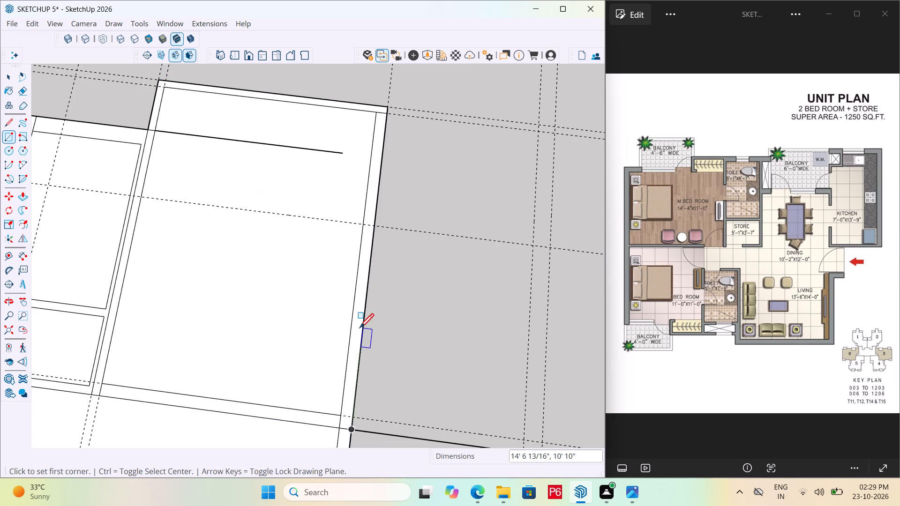
Erase the stray line inside the dining area and the extra edges in the wall shared with the toilet and store.
scroll(360, 329, down, 2)
key(e)
drag(205, 155, 207, 171)
scroll(182, 172, up, 6)
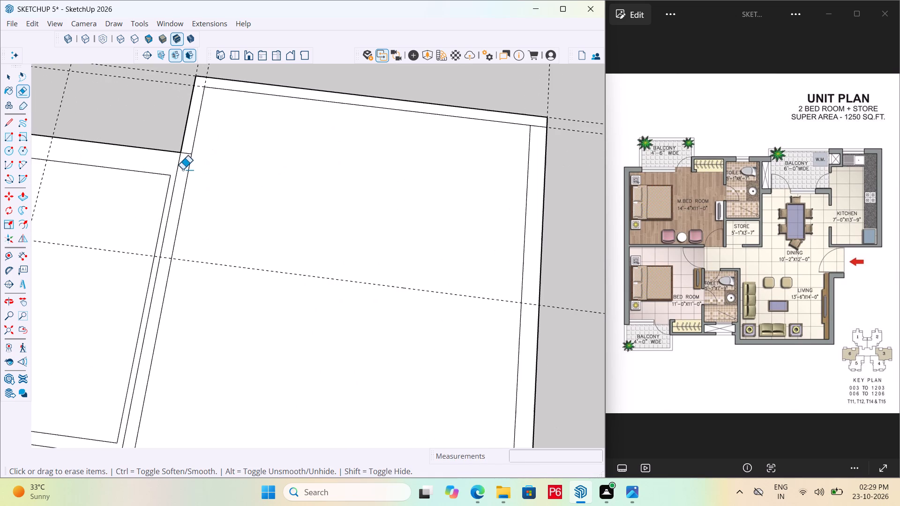
click(180, 165)
scroll(183, 159, down, 6)
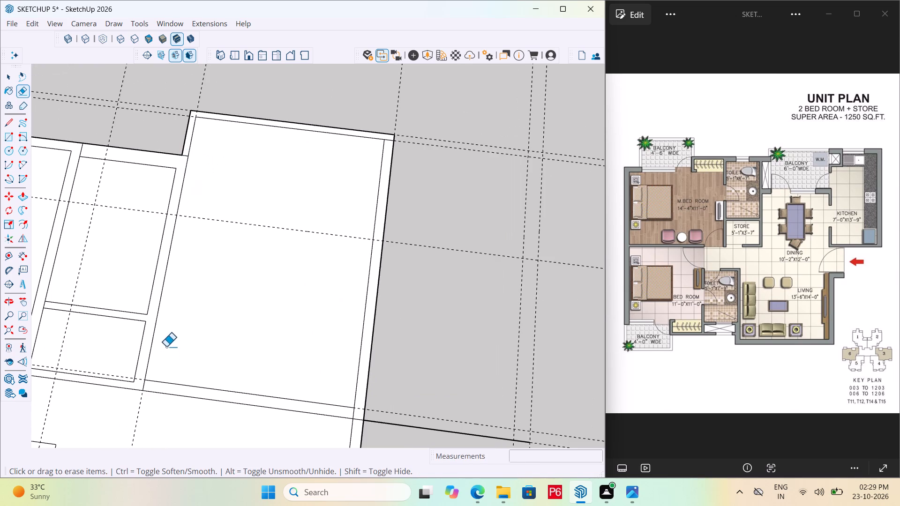
Erase the guide crossing the dining area and the two guides along its far wall.
drag(254, 225, 268, 200)
drag(484, 125, 507, 166)
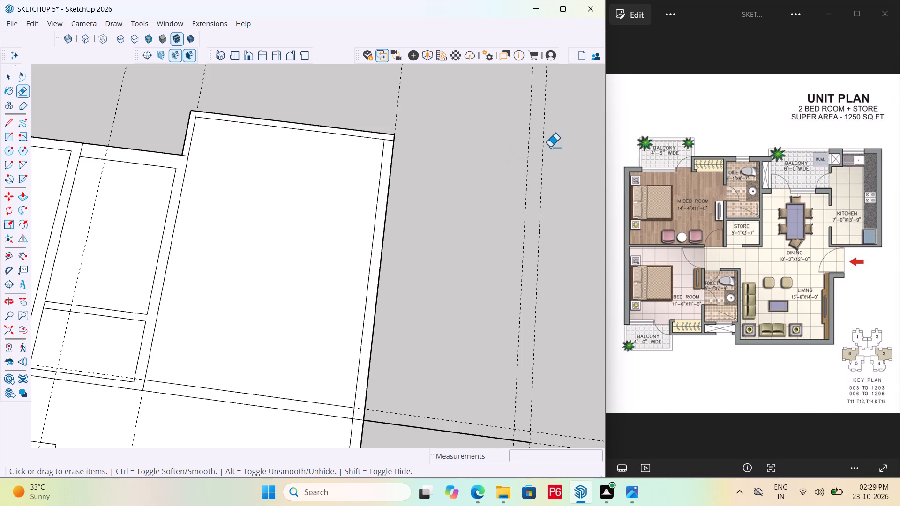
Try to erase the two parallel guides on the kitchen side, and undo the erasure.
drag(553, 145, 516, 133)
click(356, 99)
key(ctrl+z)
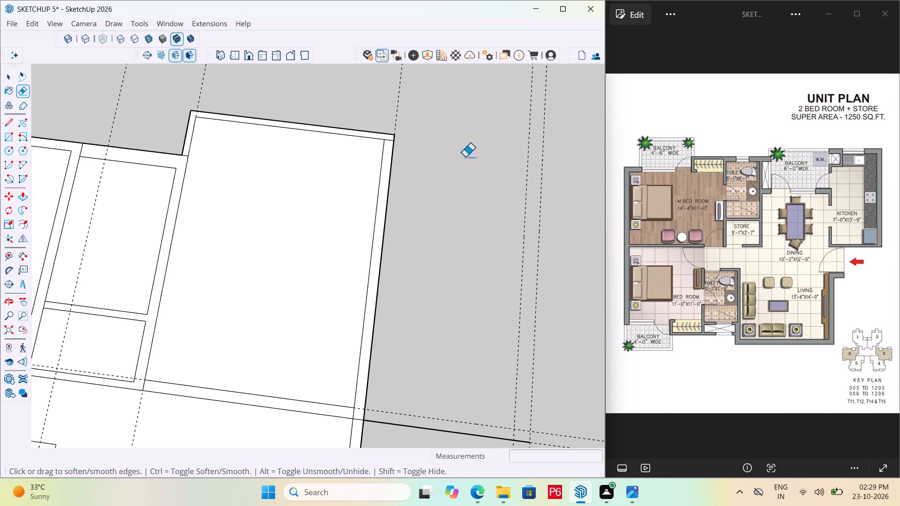
Erase the two leftover guides running through the toilet's side walls beside the master bedroom and dining area.
scroll(190, 134, down, 4)
drag(139, 97, 167, 97)
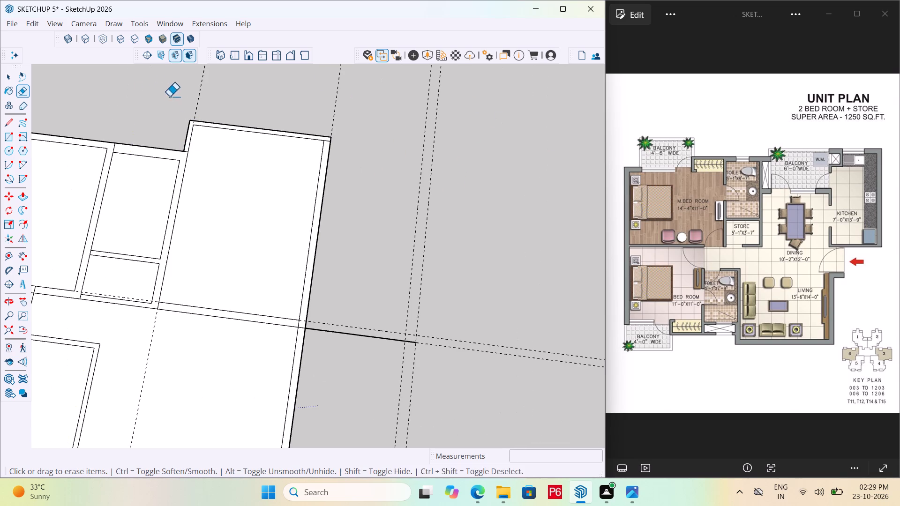
drag(200, 97, 206, 97)
click(206, 97)
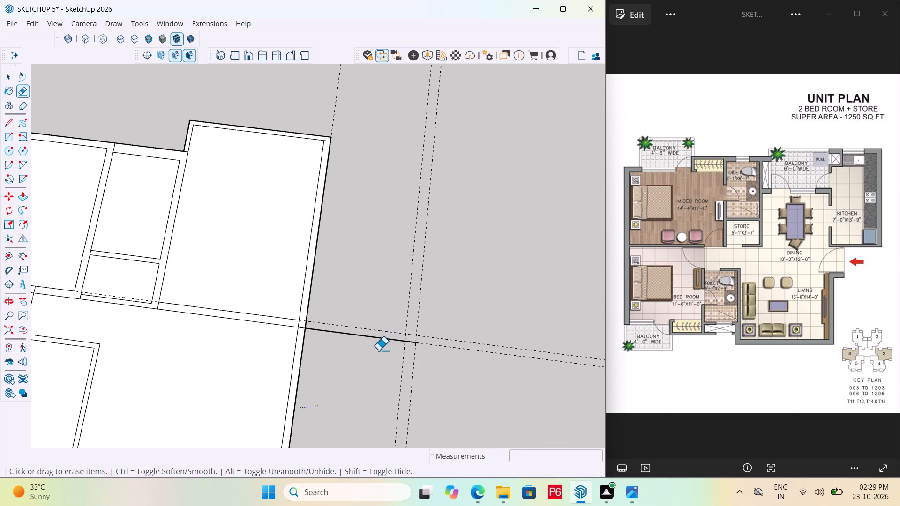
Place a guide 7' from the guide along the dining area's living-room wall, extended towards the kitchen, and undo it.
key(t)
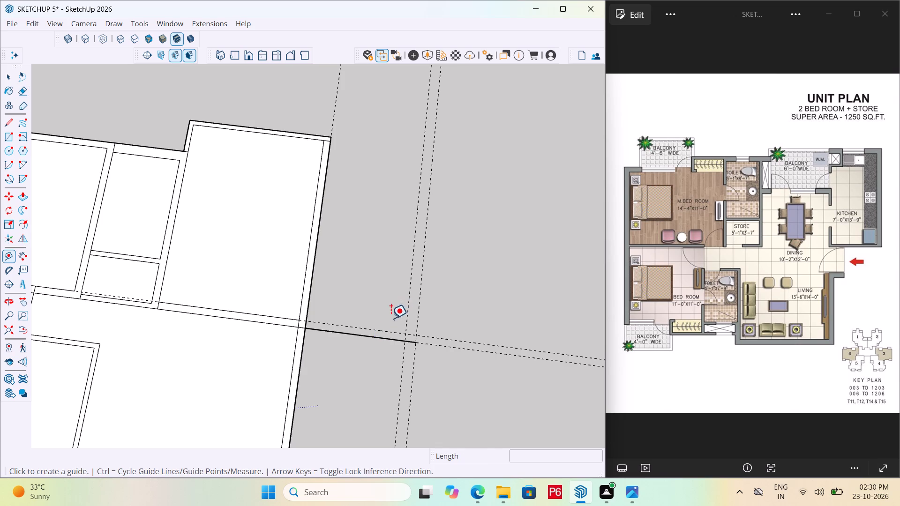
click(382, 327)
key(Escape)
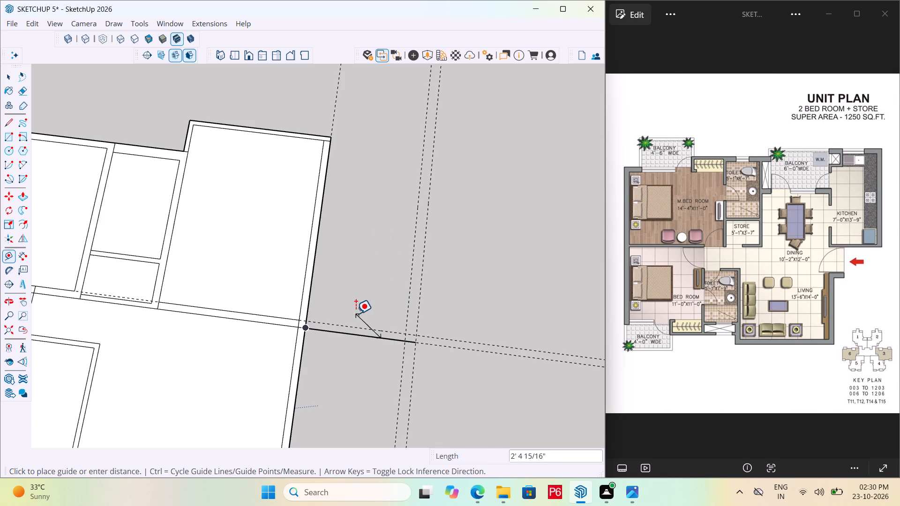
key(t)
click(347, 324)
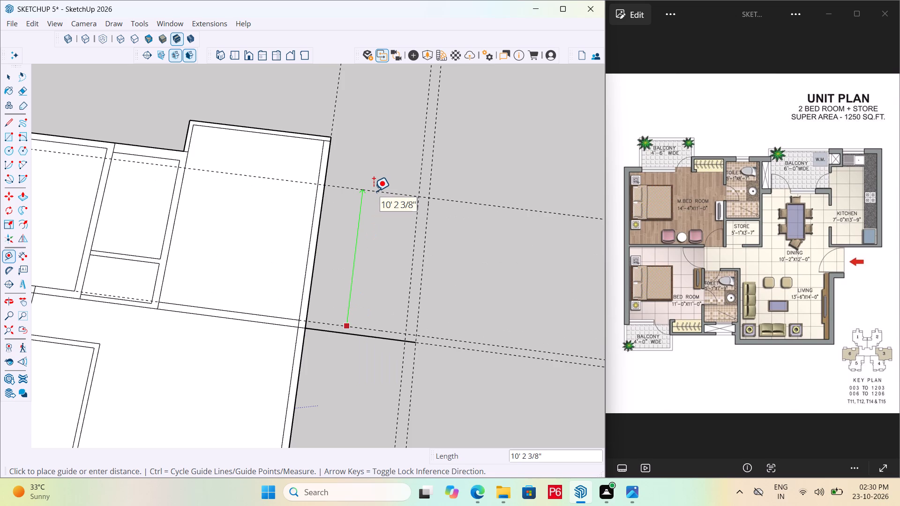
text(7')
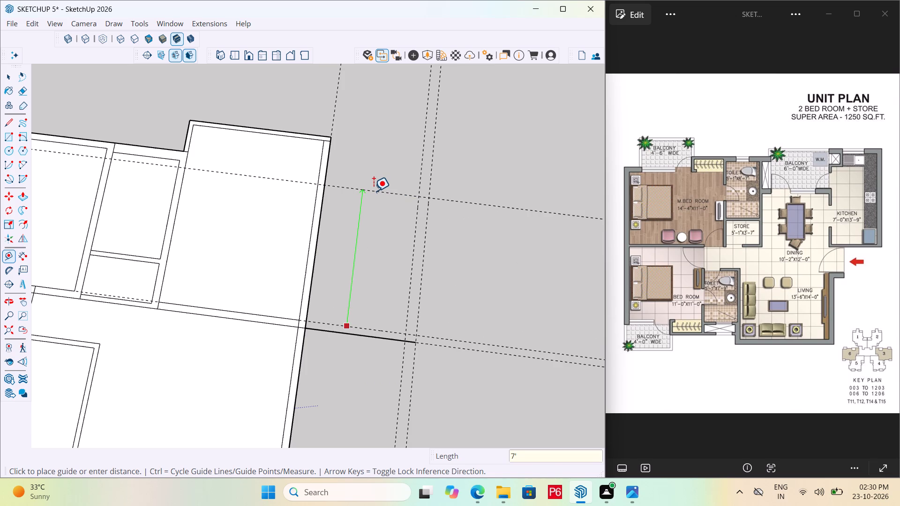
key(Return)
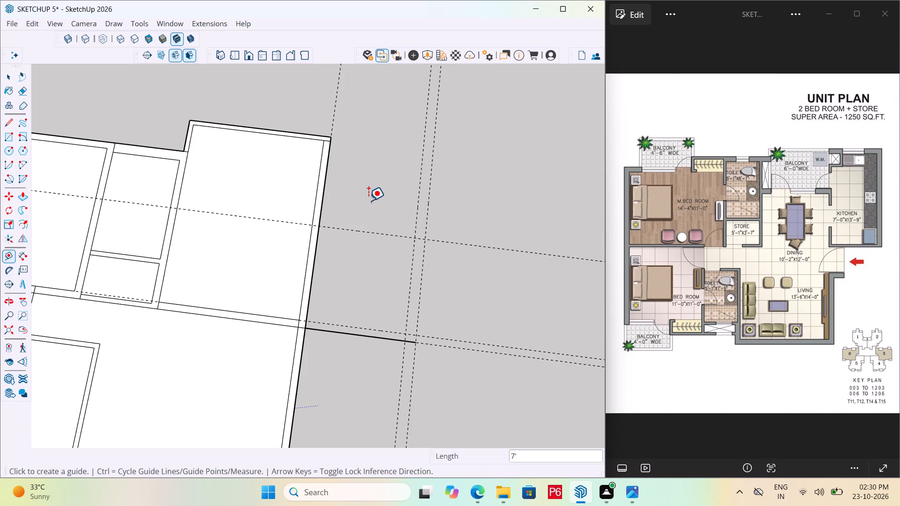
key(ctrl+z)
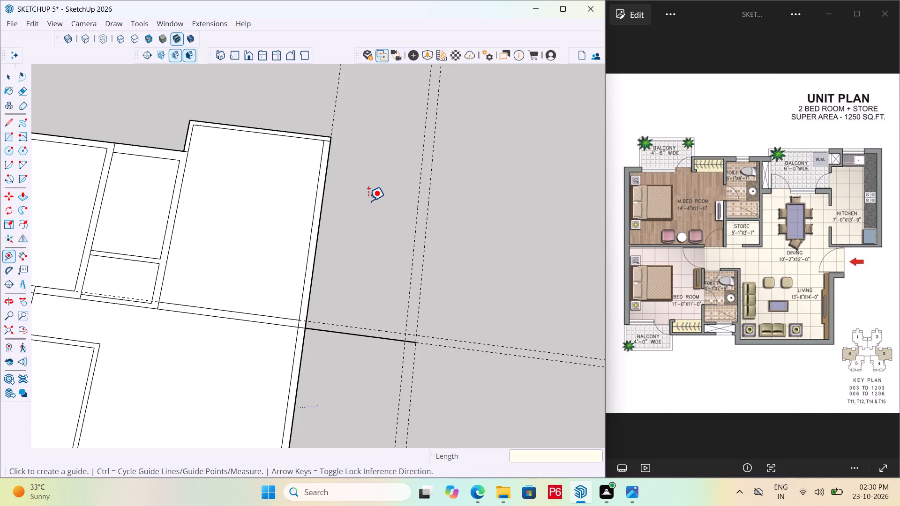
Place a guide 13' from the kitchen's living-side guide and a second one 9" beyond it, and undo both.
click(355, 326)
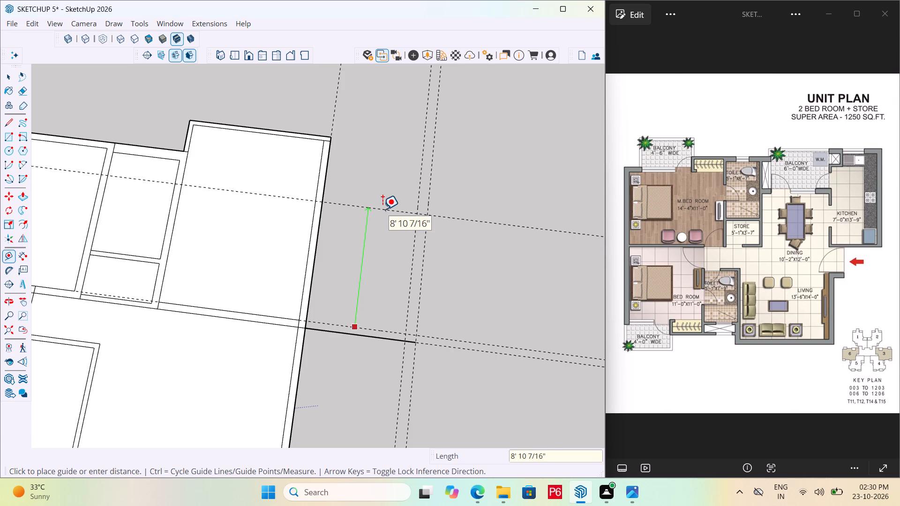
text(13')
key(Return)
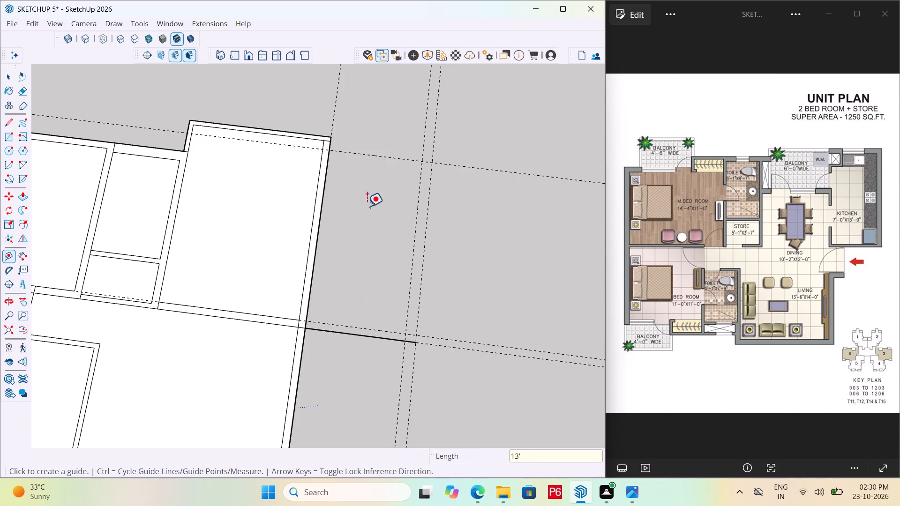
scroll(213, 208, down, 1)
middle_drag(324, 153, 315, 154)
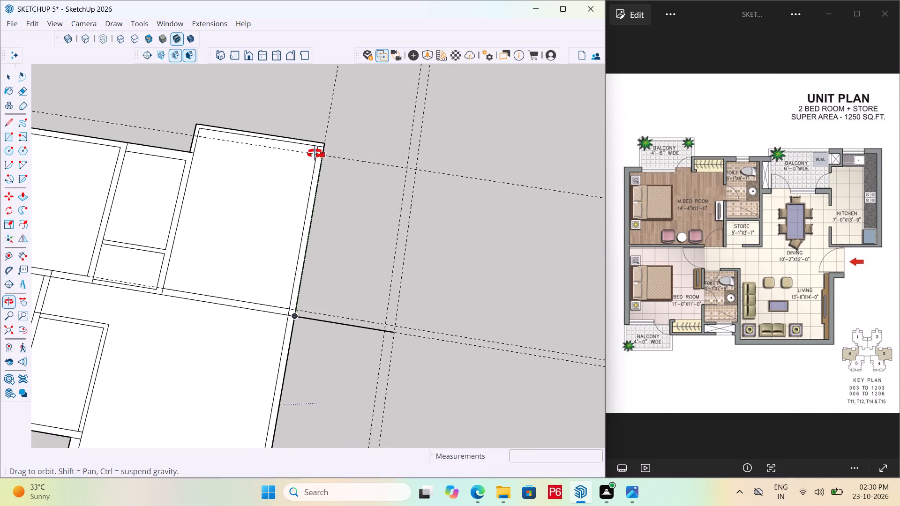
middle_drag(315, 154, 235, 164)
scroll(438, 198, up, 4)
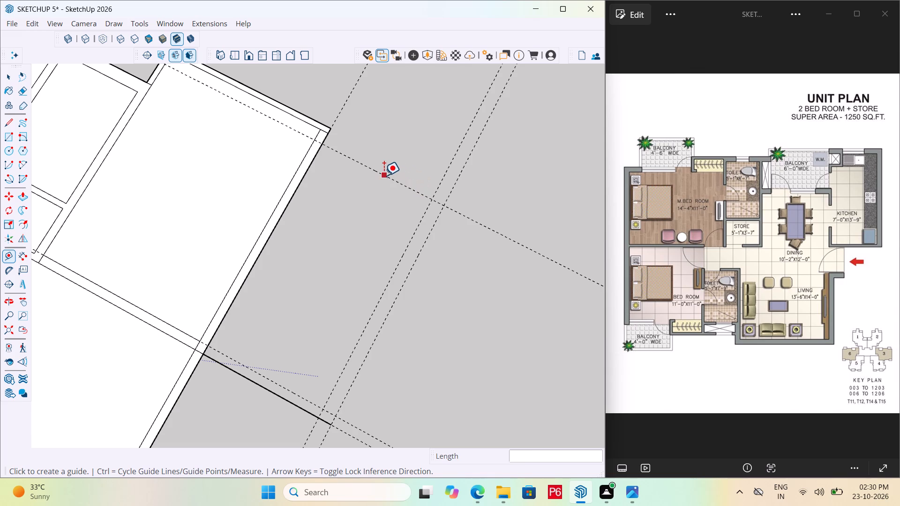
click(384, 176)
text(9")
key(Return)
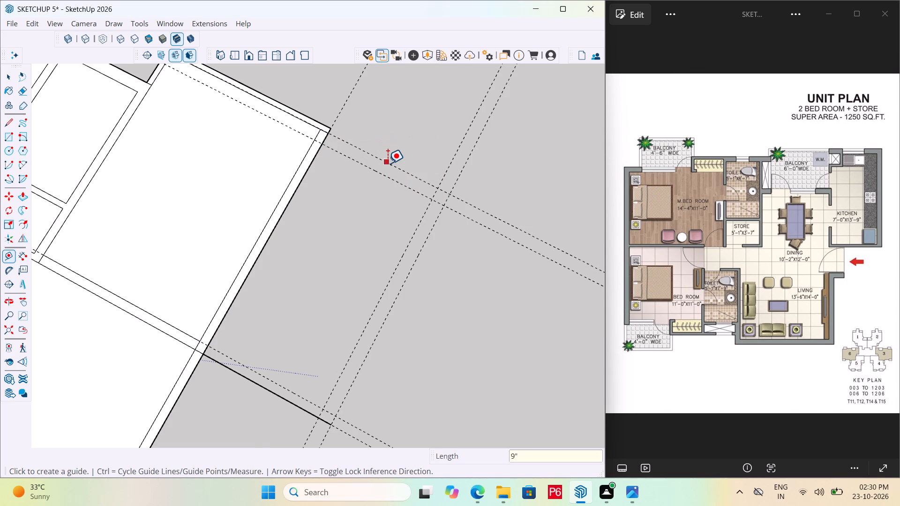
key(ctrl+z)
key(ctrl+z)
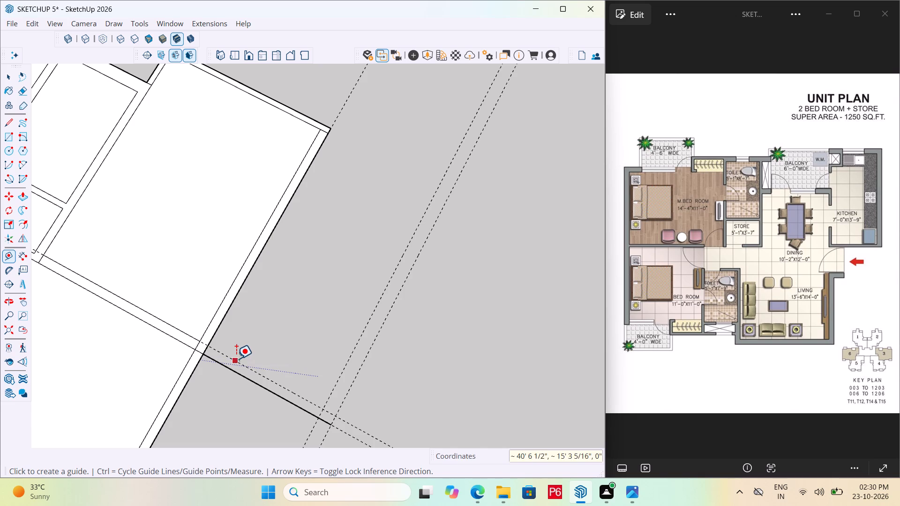
Place a guide parallel to the kitchen's living-side guide through the dining area's outer corner, and another 9" inside it.
click(234, 361)
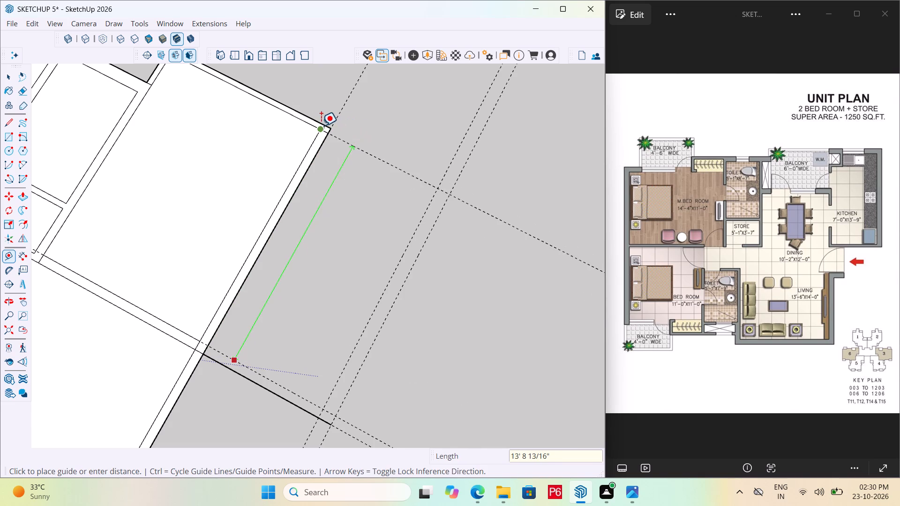
click(326, 126)
key(space)
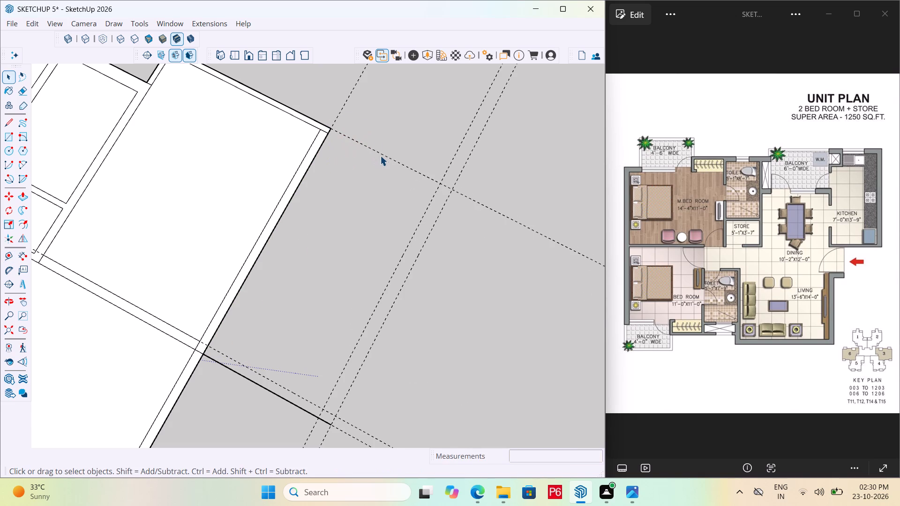
key(o)
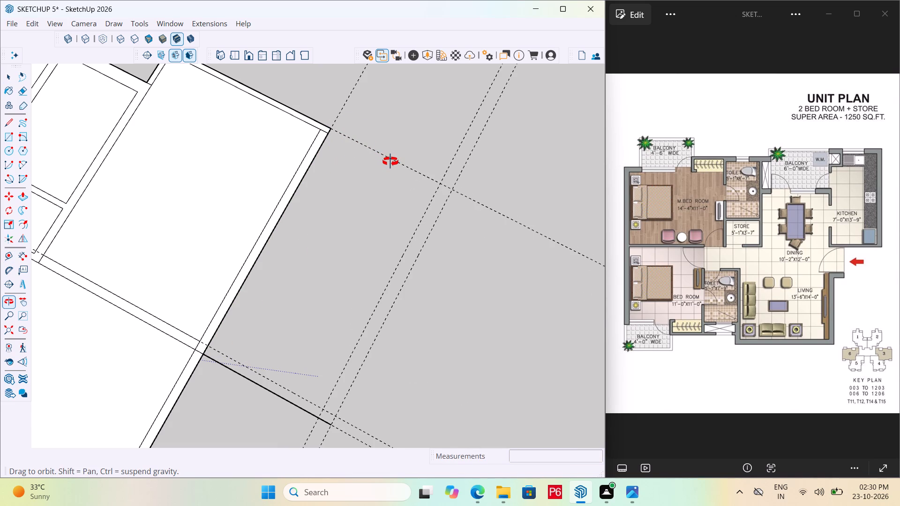
key(t)
click(402, 163)
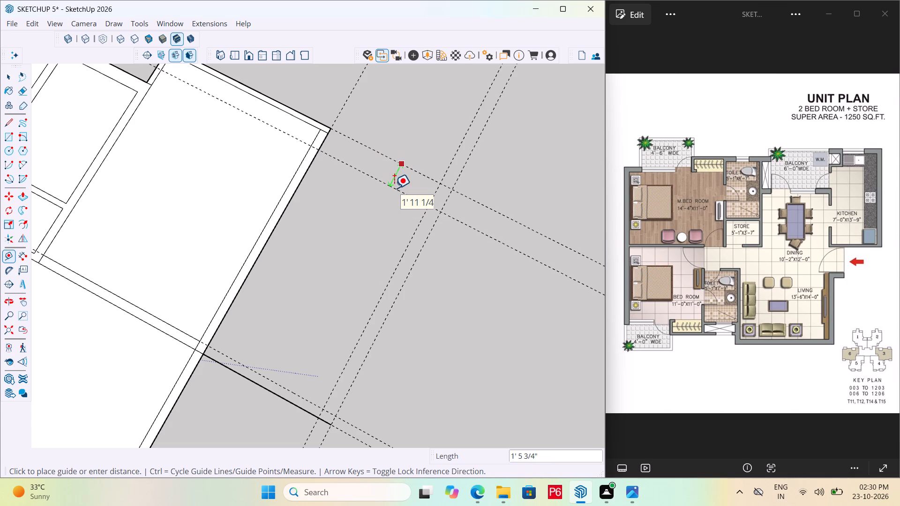
text(9")
key(Return)
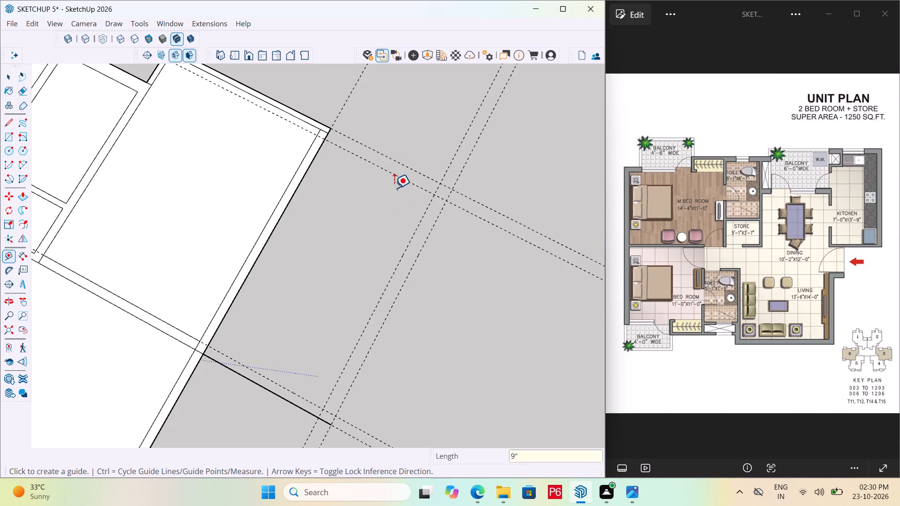
Draw the kitchen's outer wall rectangle, 7'9" by 14'6 13/16", from the dining area's outer corner to the outer guide intersection.
scroll(327, 233, up, 2)
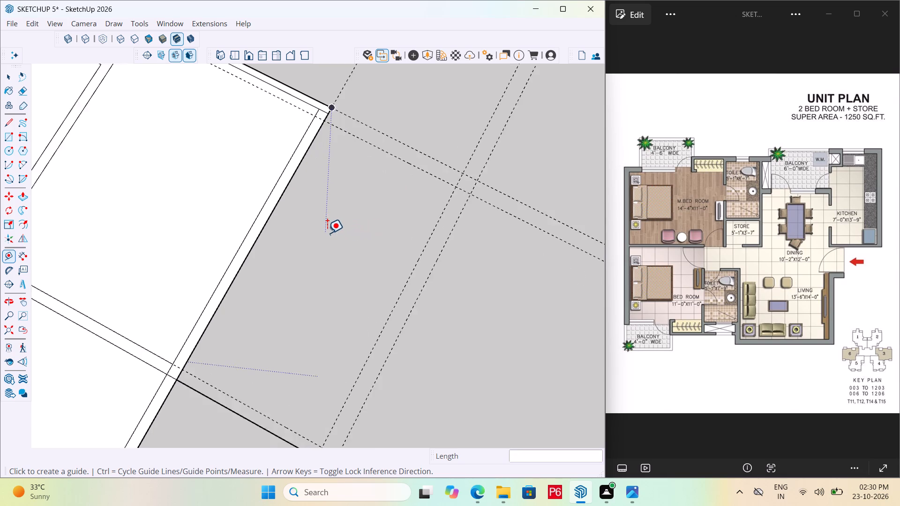
scroll(327, 233, up, 2)
scroll(329, 244, down, 3)
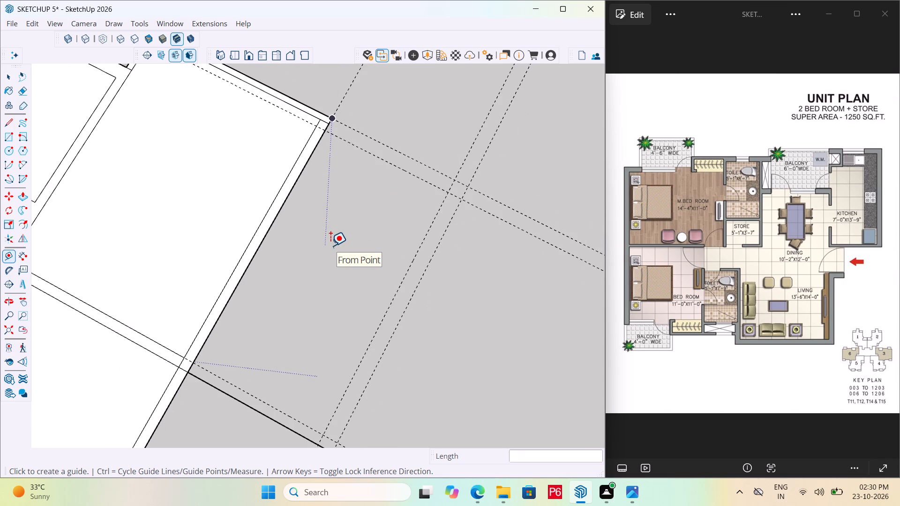
key(r)
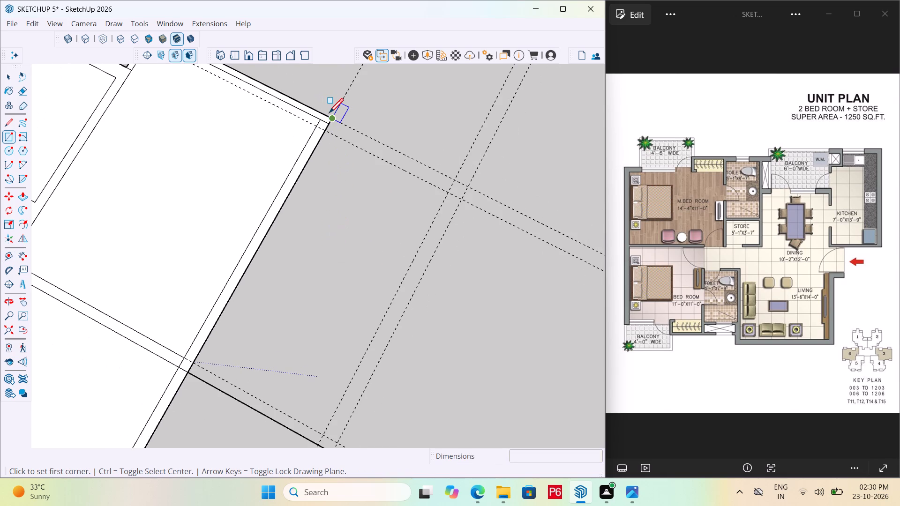
click(331, 116)
scroll(349, 275, down, 4)
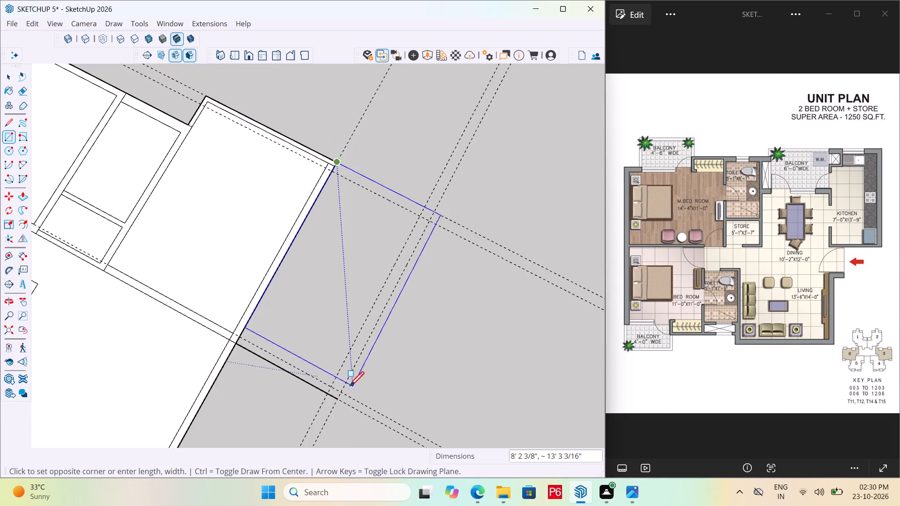
click(336, 401)
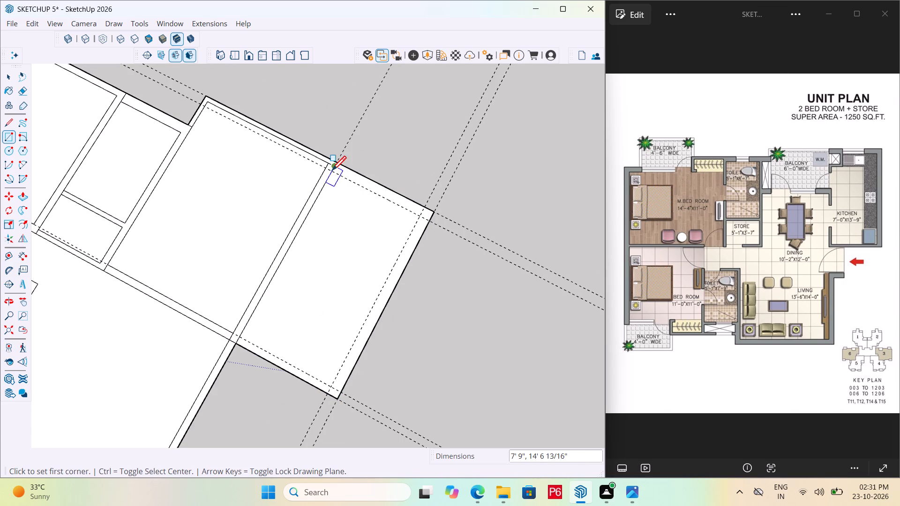
Draw the kitchen's inner rectangle, 13'3 13/16" by 7', between the inner guide intersections.
click(331, 174)
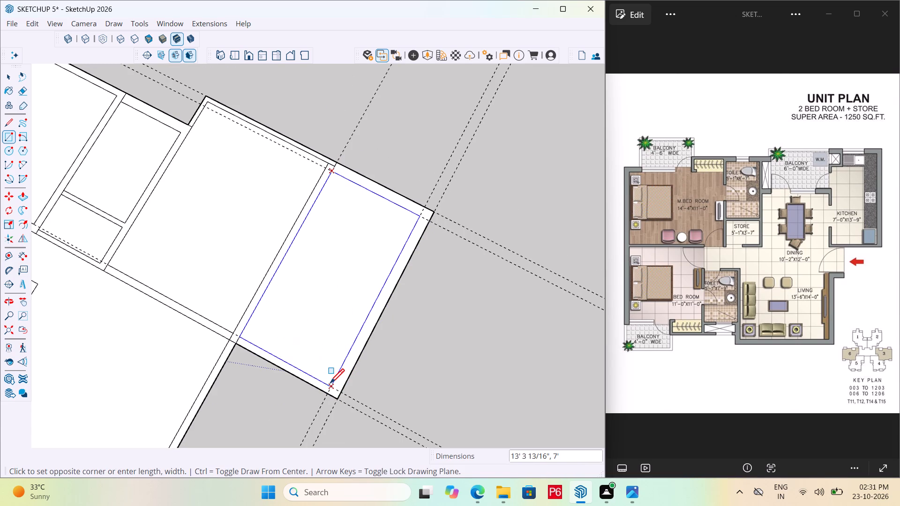
click(330, 385)
Erase all the remaining guides around the kitchen and dining area.
scroll(346, 354, down, 5)
key(space)
key(e)
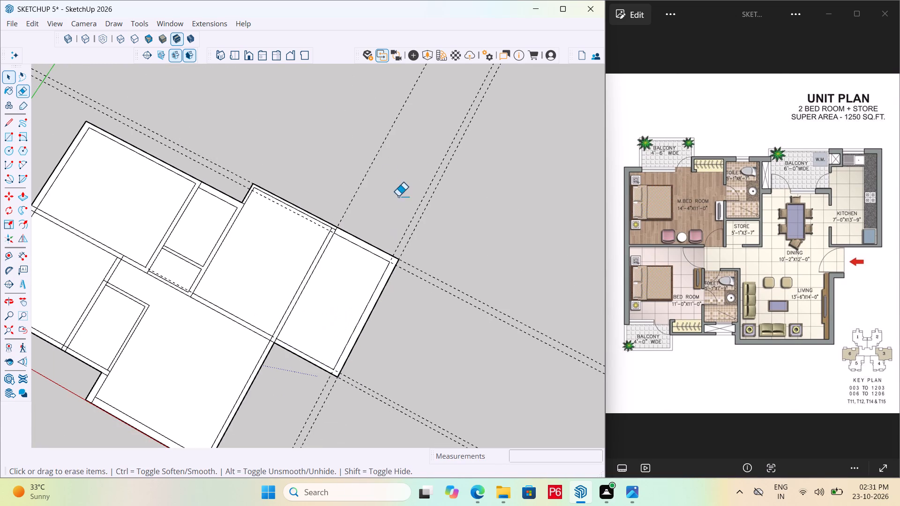
drag(370, 165, 427, 208)
click(427, 208)
drag(204, 167, 224, 157)
click(224, 157)
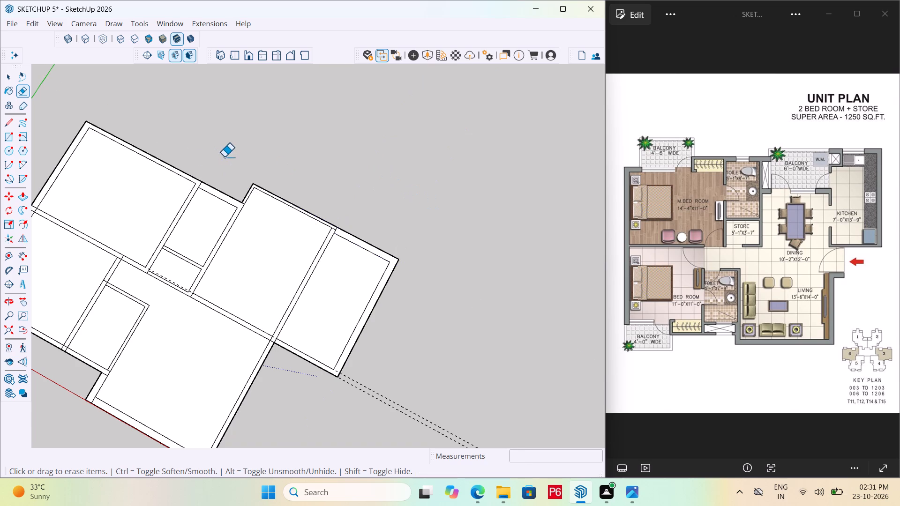
drag(390, 394, 366, 403)
click(366, 403)
Erase the extra edges where the dining-kitchen wall meets the outer wall and the living room wall.
scroll(202, 190, down, 4)
scroll(263, 303, up, 2)
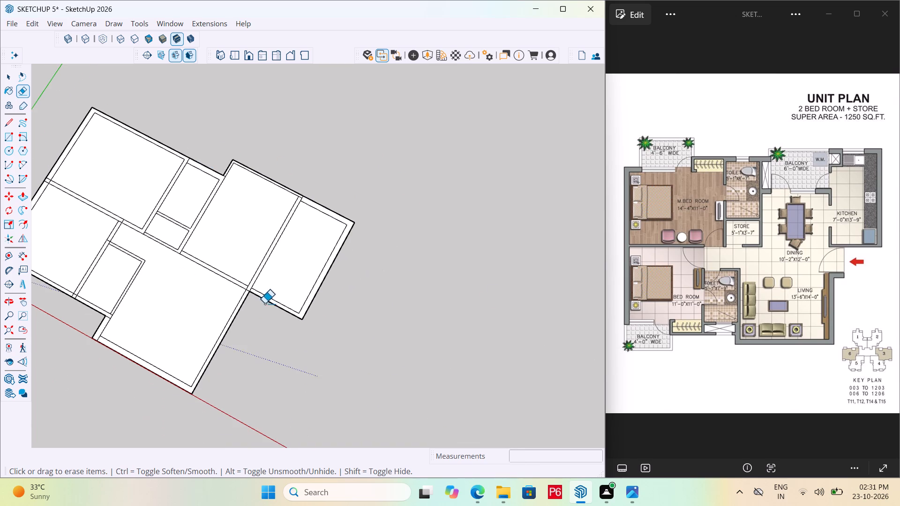
middle_drag(280, 275, 275, 246)
scroll(275, 246, up, 14)
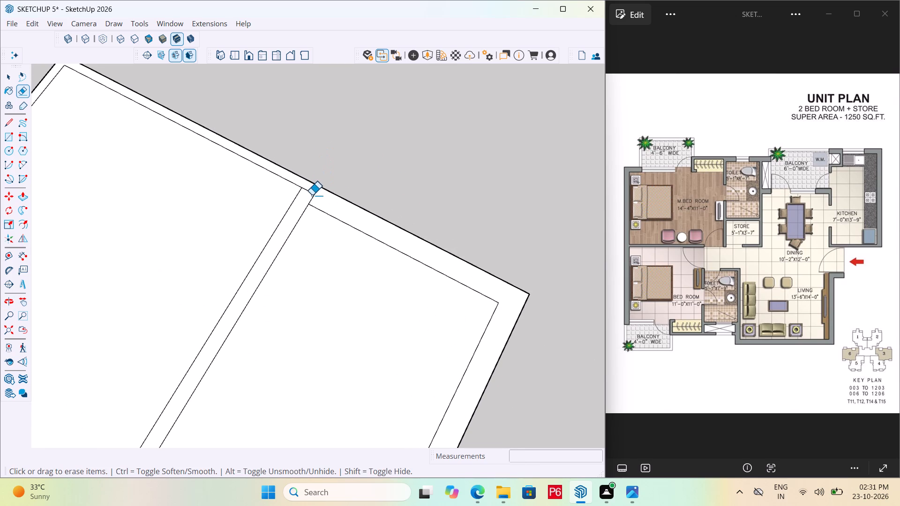
double_click(312, 195)
scroll(346, 161, down, 5)
scroll(299, 256, down, 6)
scroll(204, 373, up, 8)
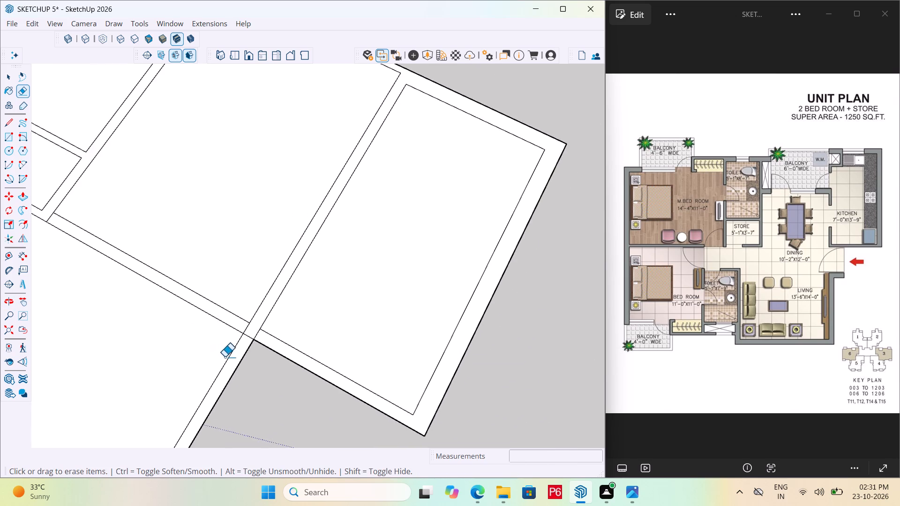
scroll(225, 357, up, 5)
drag(277, 331, 255, 309)
click(255, 309)
drag(251, 324, 250, 329)
Erase the extra edges around the master bedroom's toilet where its walls meet the dining, master bedroom and store walls.
scroll(236, 304, down, 7)
scroll(344, 358, down, 7)
scroll(298, 138, up, 5)
scroll(237, 185, up, 10)
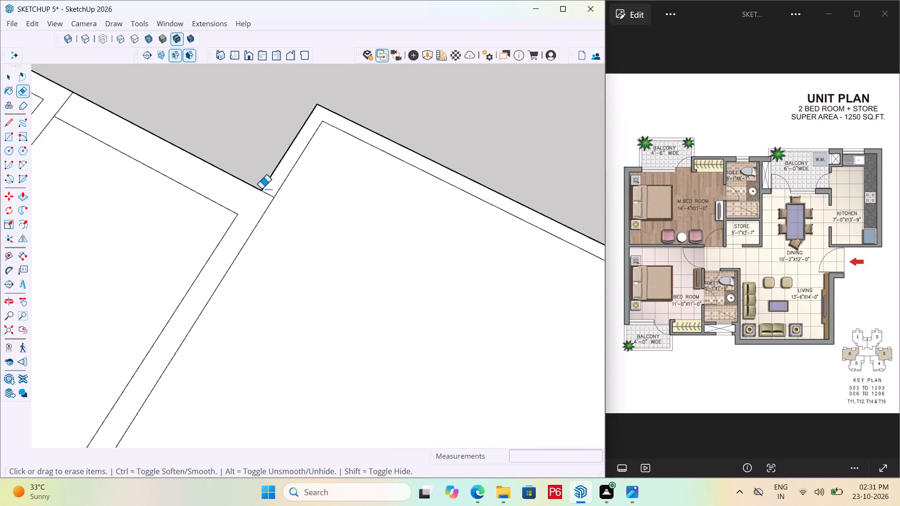
scroll(261, 189, up, 1)
drag(268, 199, 270, 195)
click(271, 193)
scroll(303, 150, down, 13)
scroll(360, 170, down, 5)
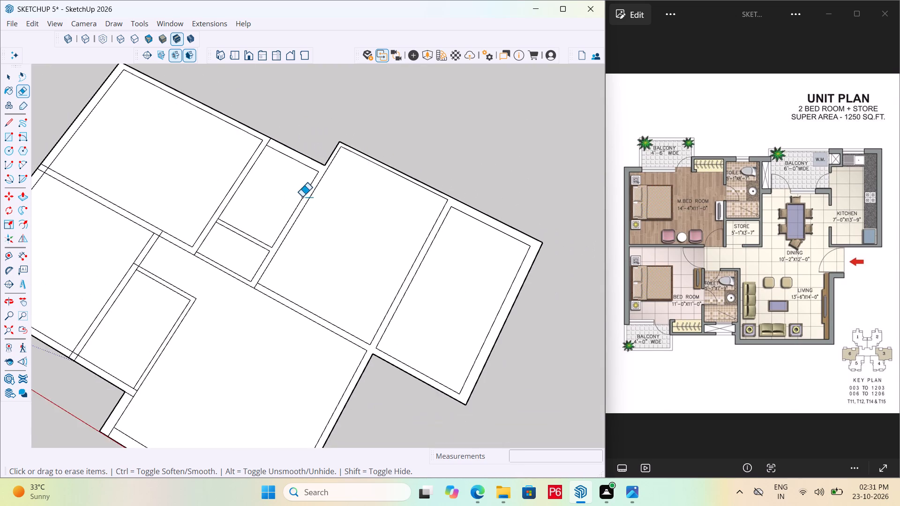
scroll(287, 202, up, 17)
click(233, 261)
scroll(219, 204, down, 4)
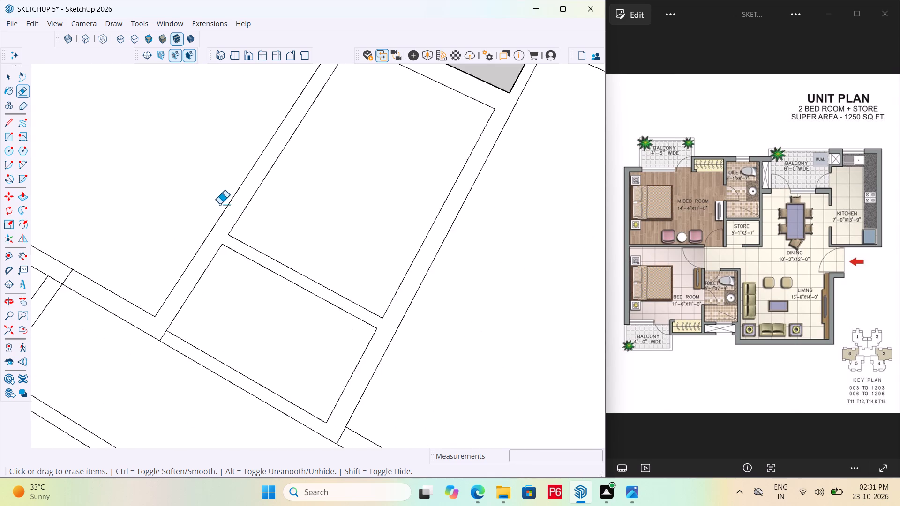
scroll(219, 204, down, 9)
scroll(309, 100, up, 10)
drag(292, 113, 307, 113)
Erase the extra edges where the store's two side walls meet the long central wall.
scroll(308, 109, down, 2)
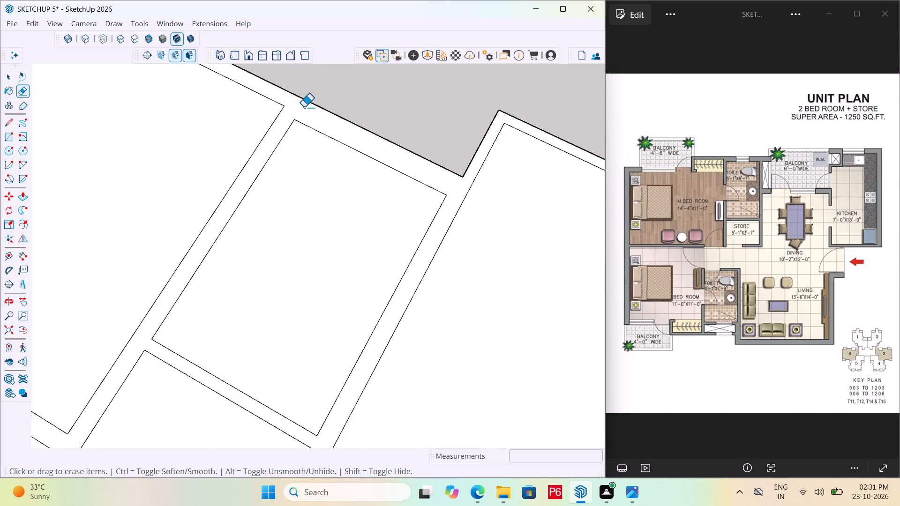
scroll(304, 107, down, 13)
scroll(224, 216, up, 12)
drag(241, 208, 238, 200)
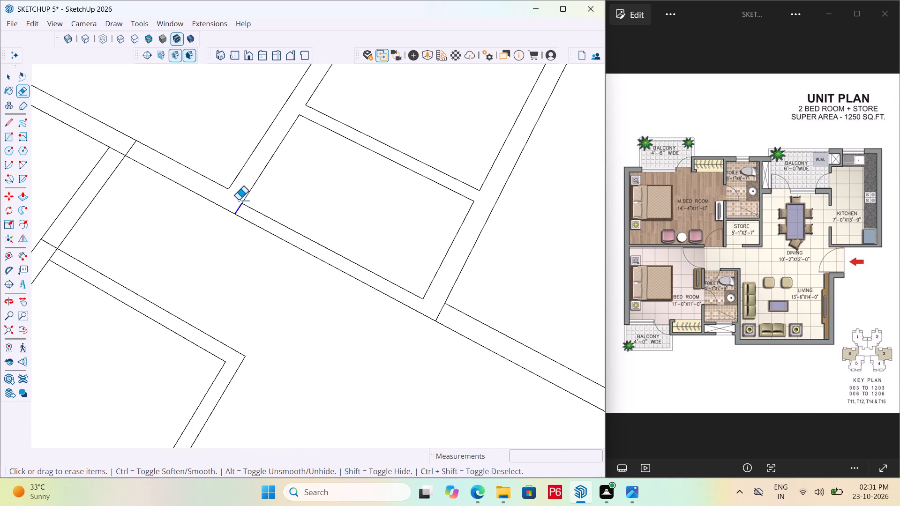
drag(238, 200, 238, 200)
scroll(248, 196, down, 7)
scroll(322, 231, down, 6)
scroll(340, 238, up, 11)
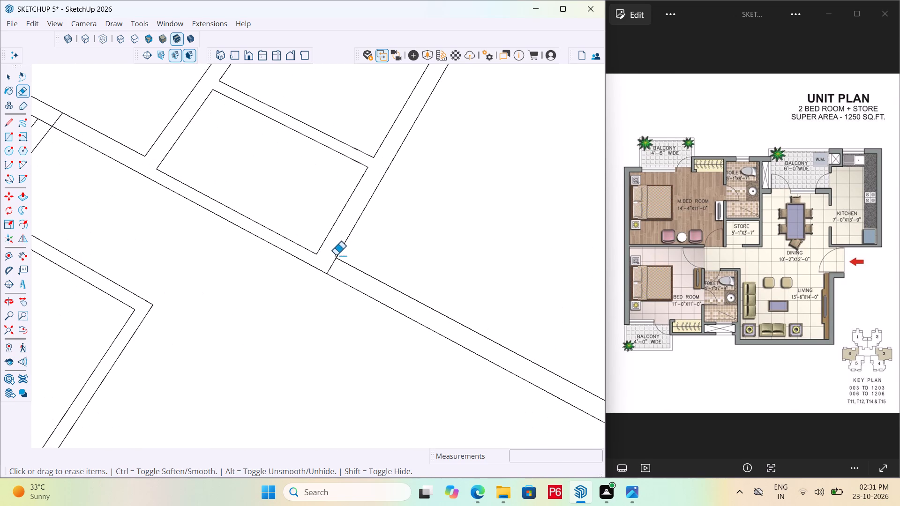
drag(329, 264, 342, 268)
Erase the extra edges where the second bedroom's side wall meets the central wall and the common toilet's wall.
scroll(311, 223, down, 19)
scroll(260, 222, up, 7)
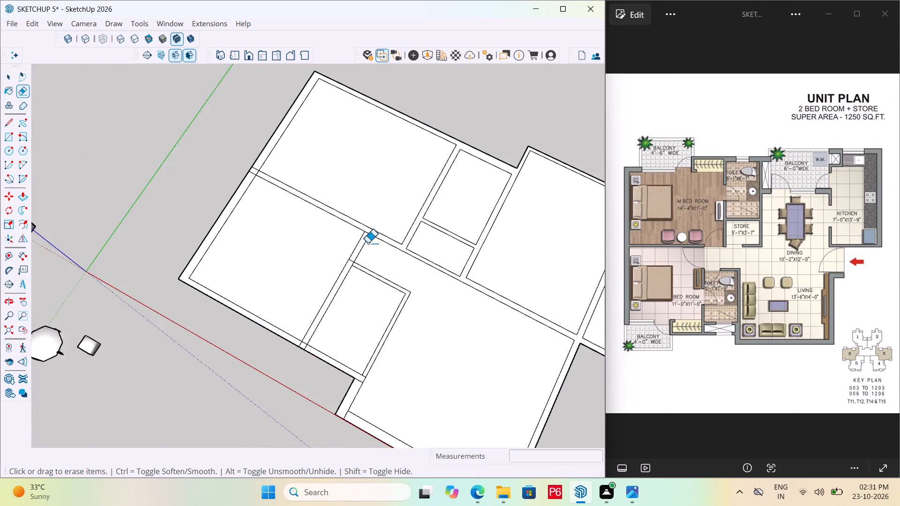
scroll(367, 243, up, 9)
click(279, 248)
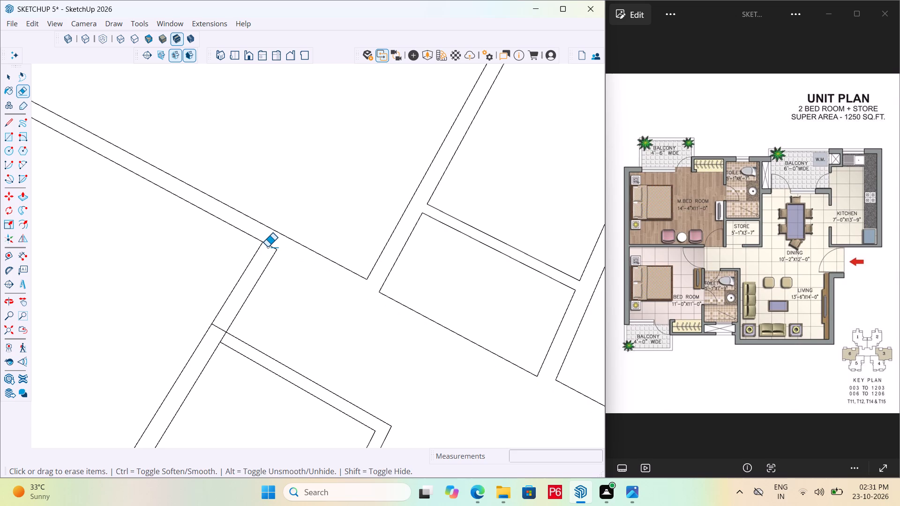
key(ctrl+z)
click(277, 242)
click(281, 245)
drag(268, 247, 272, 238)
scroll(281, 170, down, 6)
scroll(269, 258, up, 6)
click(240, 253)
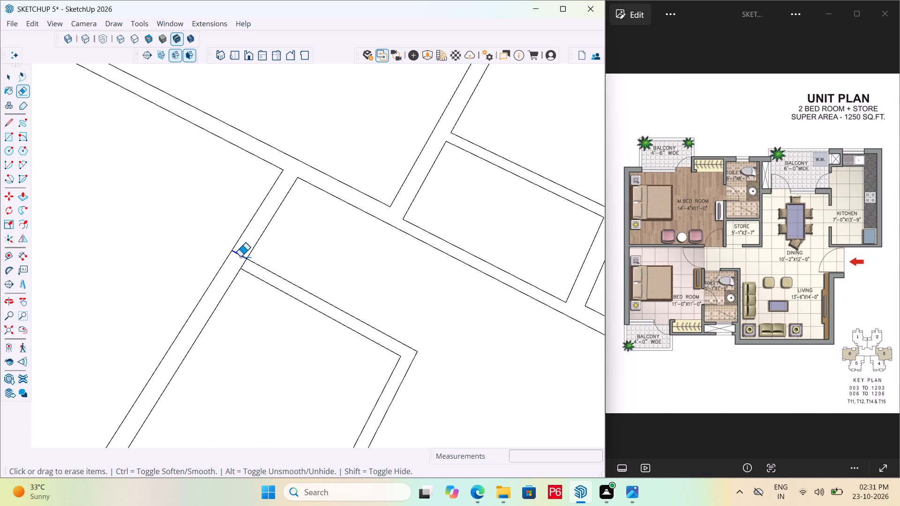
click(242, 263)
Erase the extra edges where the common toilet's two side walls meet the outer and living room walls.
scroll(236, 203, down, 7)
scroll(226, 433, up, 9)
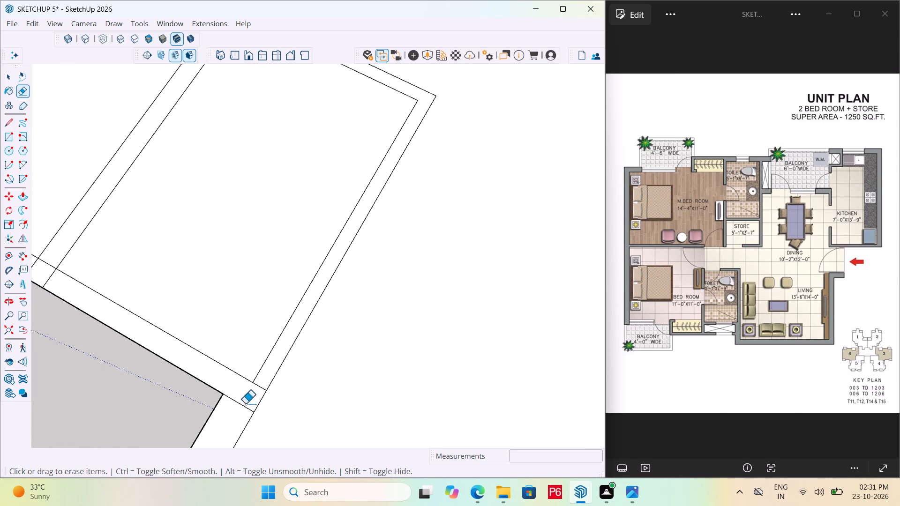
scroll(245, 404, up, 3)
click(260, 385)
click(265, 380)
drag(247, 397, 239, 408)
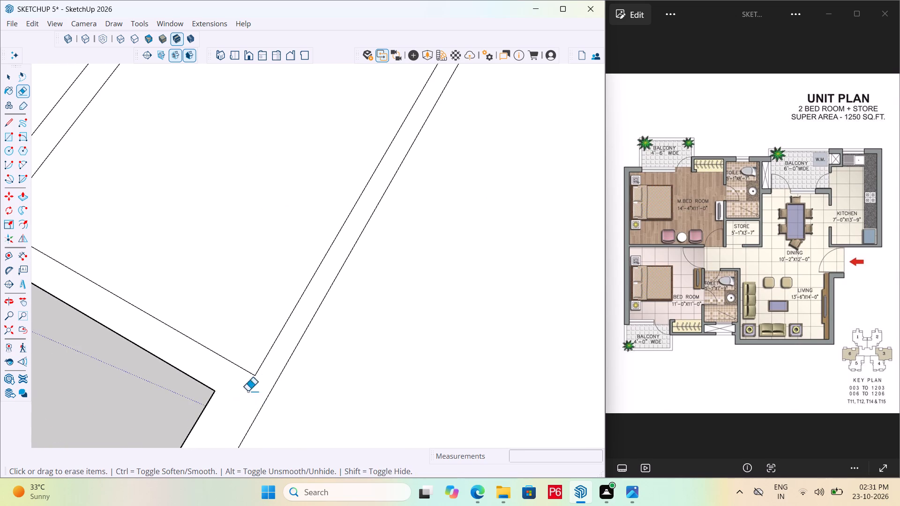
scroll(319, 382, down, 8)
scroll(103, 306, up, 11)
click(195, 305)
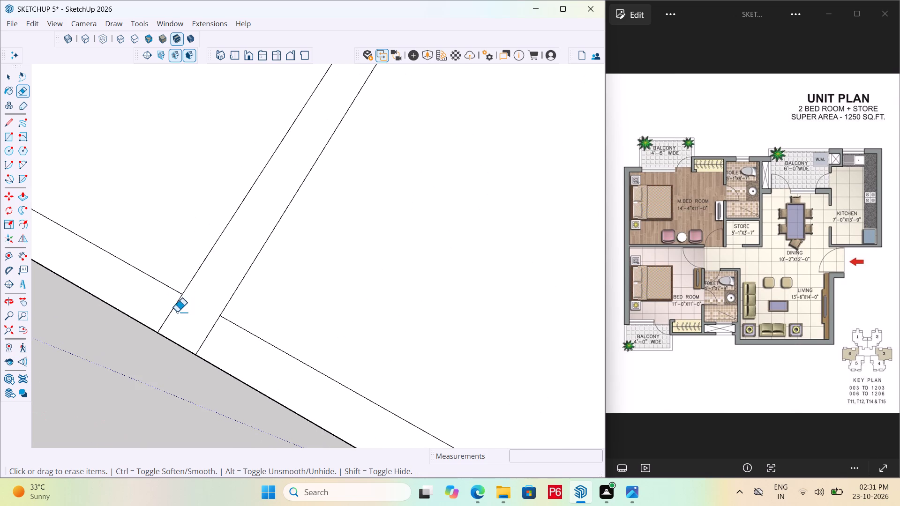
click(175, 312)
drag(164, 311, 222, 334)
Erase the crossing edges where the wall between the two bedrooms meets the outer wall.
scroll(225, 320, down, 4)
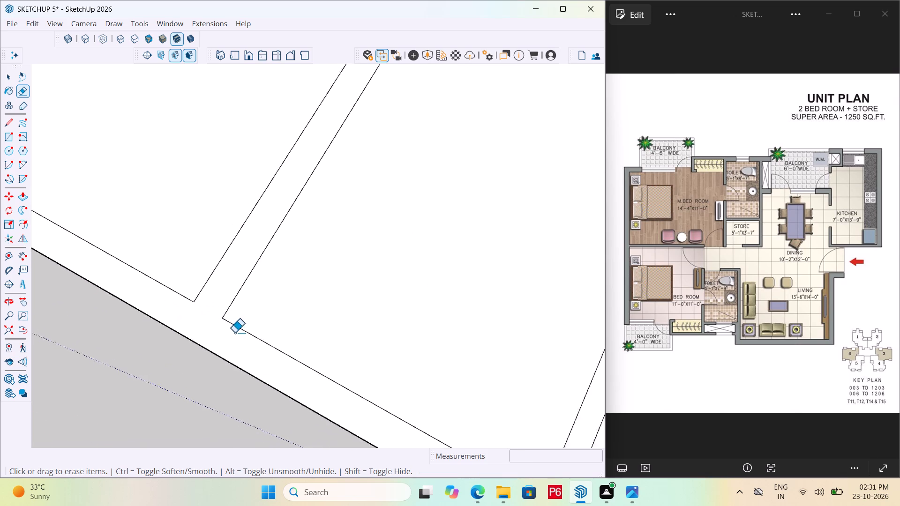
scroll(234, 333, down, 10)
scroll(280, 358, down, 7)
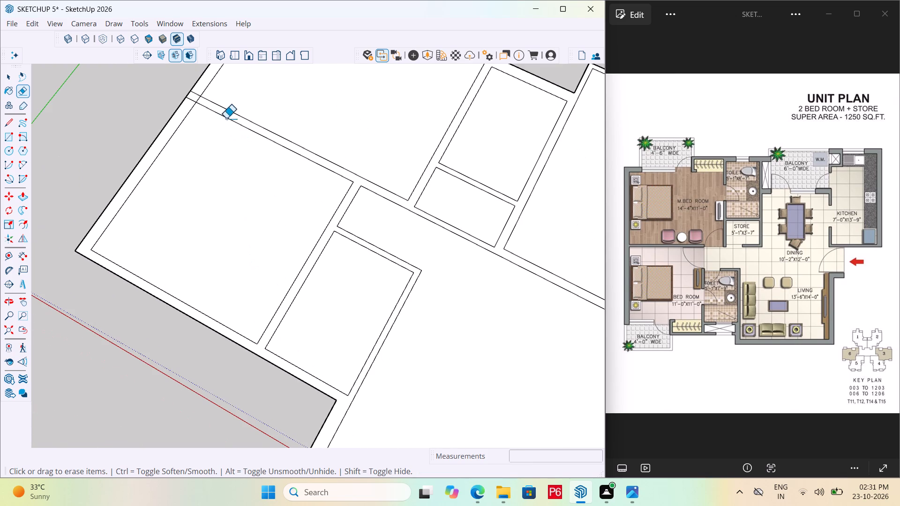
scroll(225, 117, up, 5)
scroll(202, 83, up, 8)
scroll(299, 363, down, 8)
scroll(235, 196, up, 9)
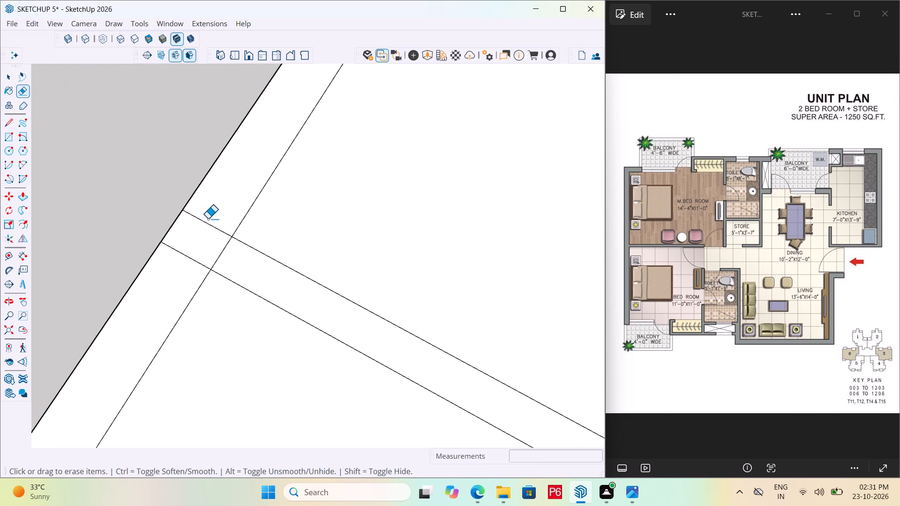
drag(208, 219, 207, 223)
drag(203, 229, 180, 257)
drag(180, 257, 213, 242)
drag(224, 254, 229, 260)
drag(229, 260, 226, 250)
drag(211, 247, 232, 259)
click(236, 259)
scroll(209, 241, down, 5)
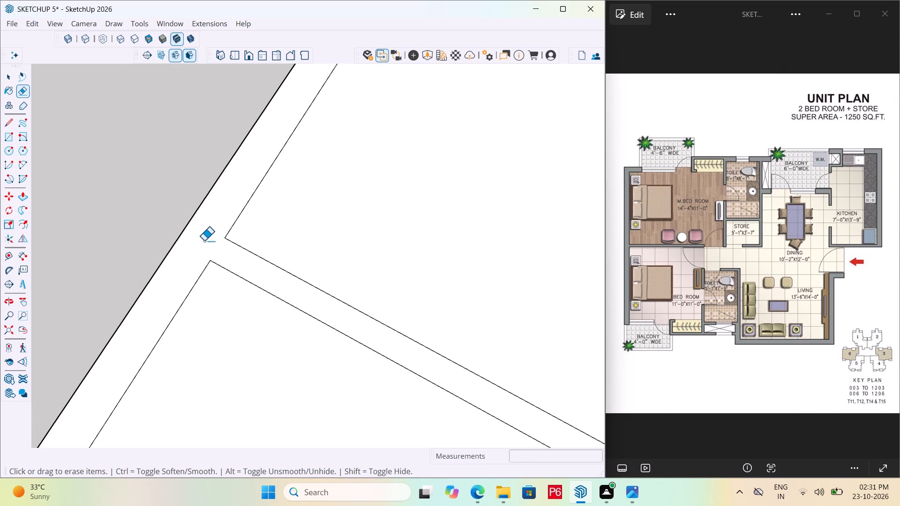
Save the model.
key(ctrl+s)
key(ctrl+s)
key(ctrl+s)
key(ctrl+s)
key(ctrl+s)
key(ctrl+s)
Soften the leftover short edge at the living room's outer wall corner beside the common toilet.
scroll(176, 215, down, 6)
scroll(247, 227, down, 6)
scroll(180, 216, down, 12)
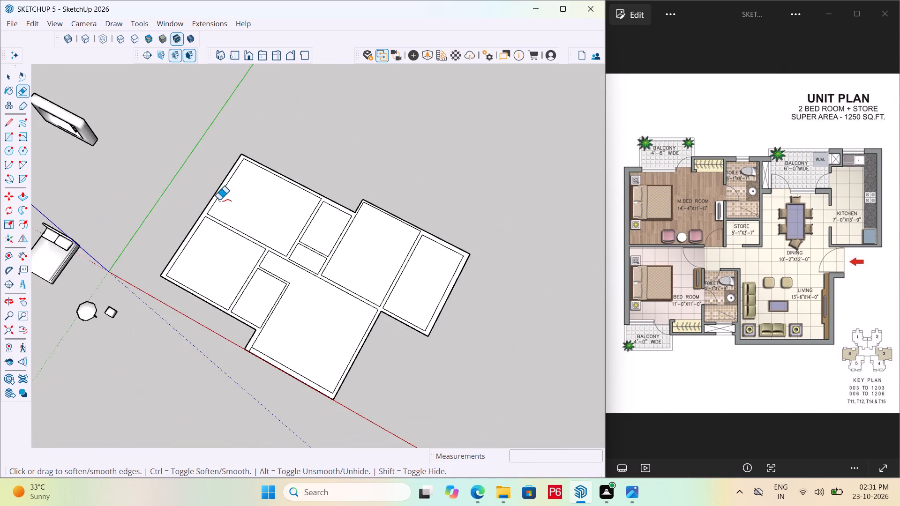
scroll(292, 387, up, 18)
drag(243, 327, 235, 317)
Place a guide about 4'6 7/8" inside the dining area from its outer end wall's inner edge.
scroll(200, 326, down, 7)
scroll(157, 313, down, 6)
scroll(199, 315, down, 4)
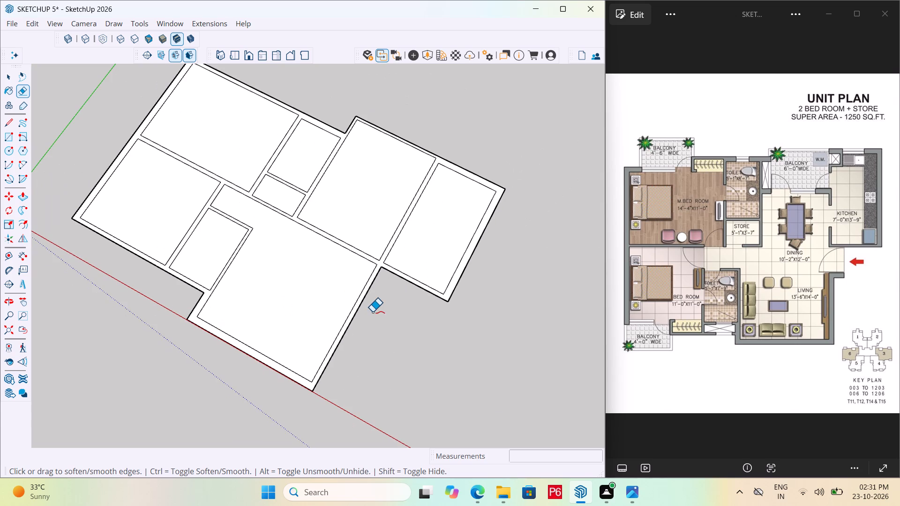
scroll(180, 247, down, 2)
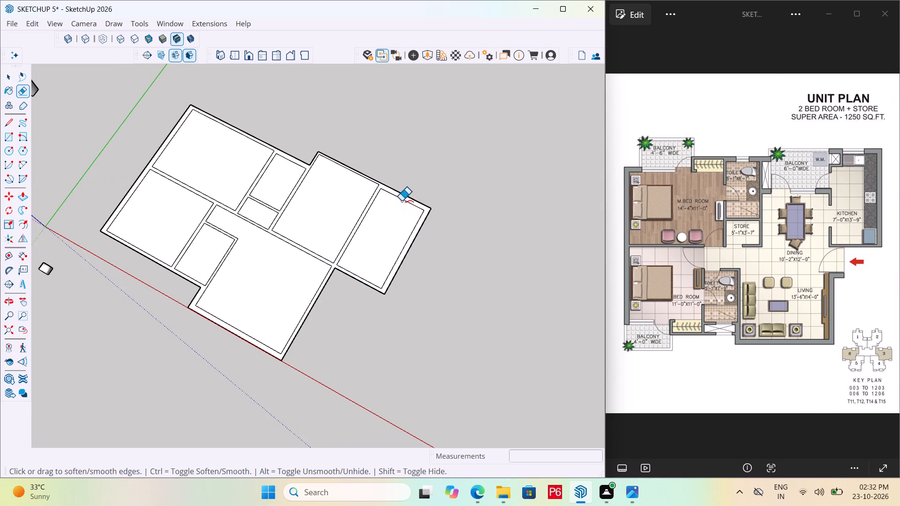
scroll(395, 180, up, 10)
scroll(316, 220, down, 5)
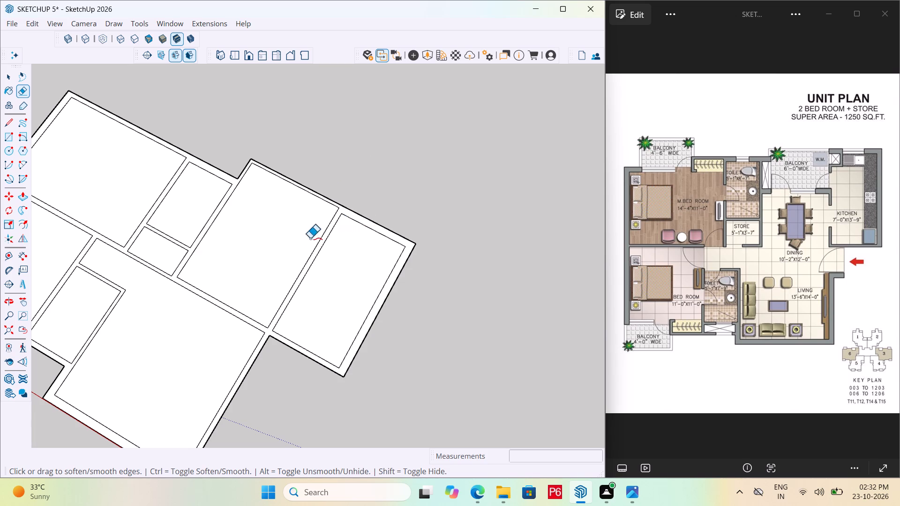
scroll(449, 246, down, 3)
scroll(365, 235, down, 2)
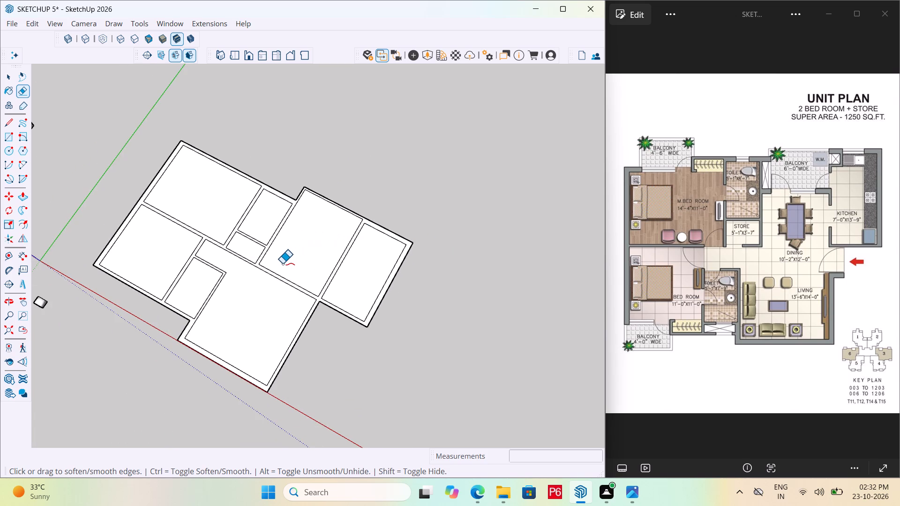
scroll(330, 211, up, 5)
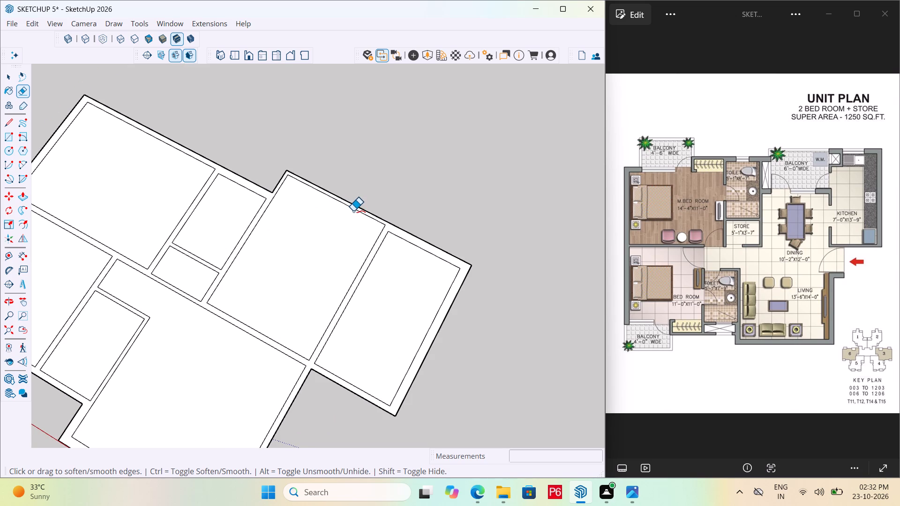
key(t)
click(355, 209)
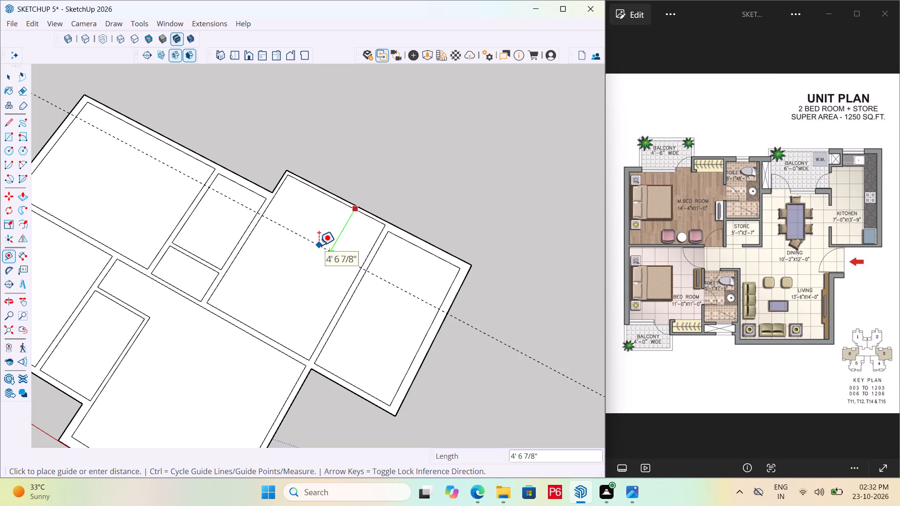
click(319, 246)
key(space)
Add a second parallel guide 4" from the first, further into the dining area.
key(t)
click(312, 238)
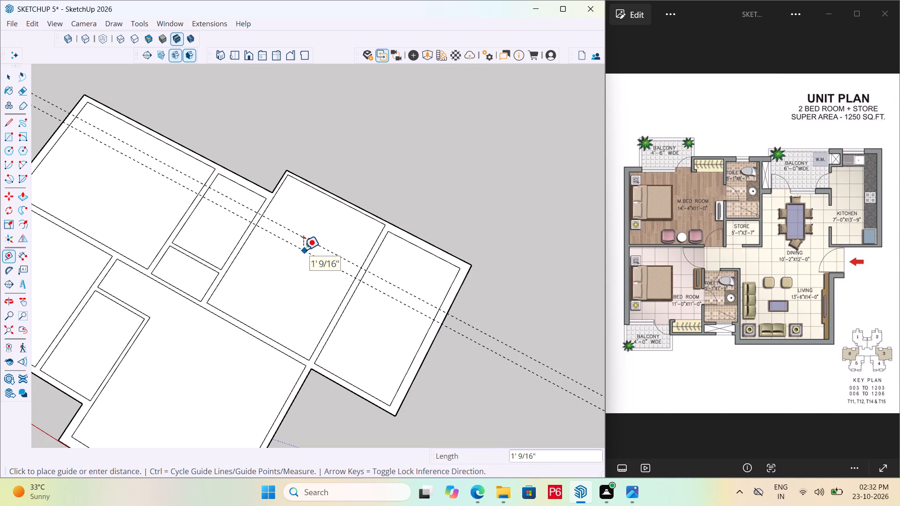
text(4")
key(Return)
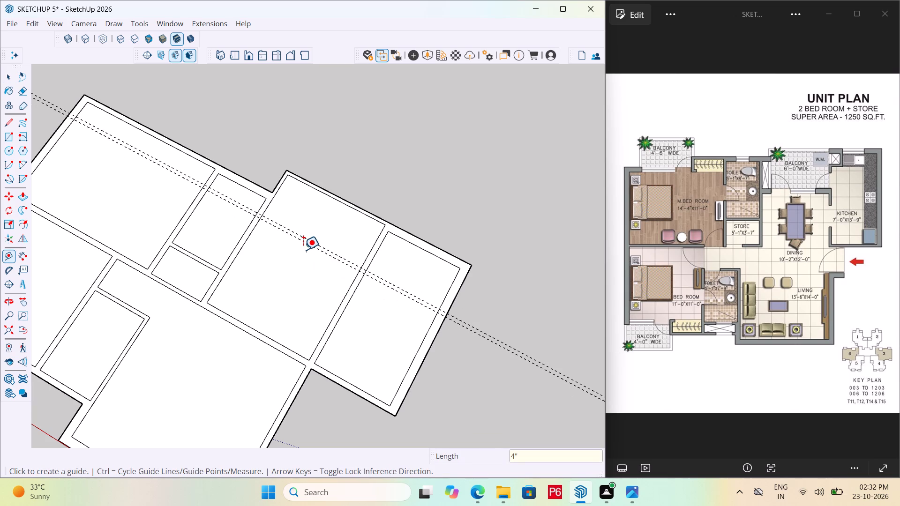
key(Return)
key(space)
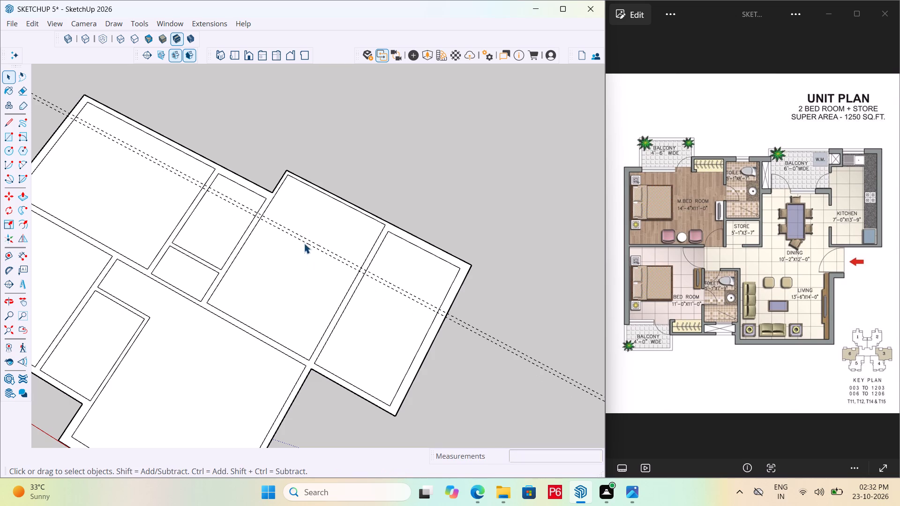
Draw the balcony's inner rectangle, 4'6 7/8" by 10', from the first guide to the dining area's far inner corner.
scroll(322, 208, up, 5)
key(r)
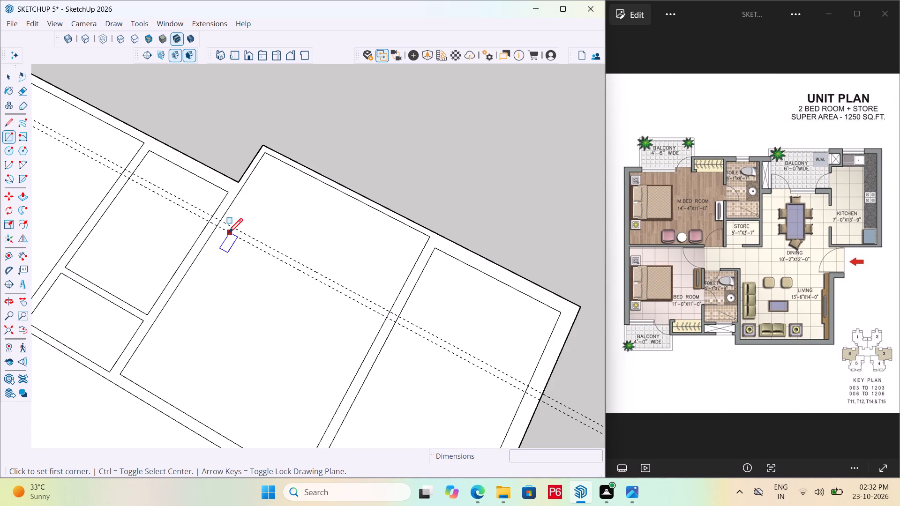
click(220, 223)
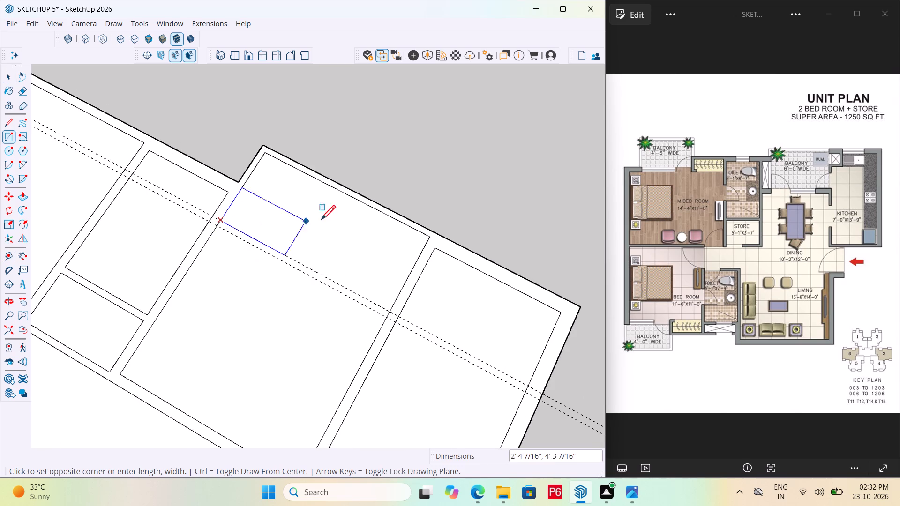
click(431, 233)
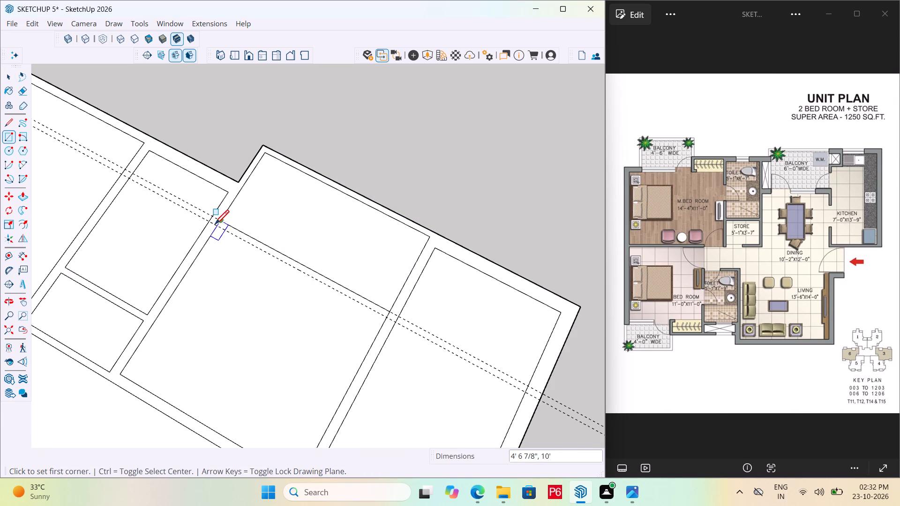
Draw a line along the second guide between the toilet-side and kitchen-side walls for the balcony wall's other face.
click(216, 228)
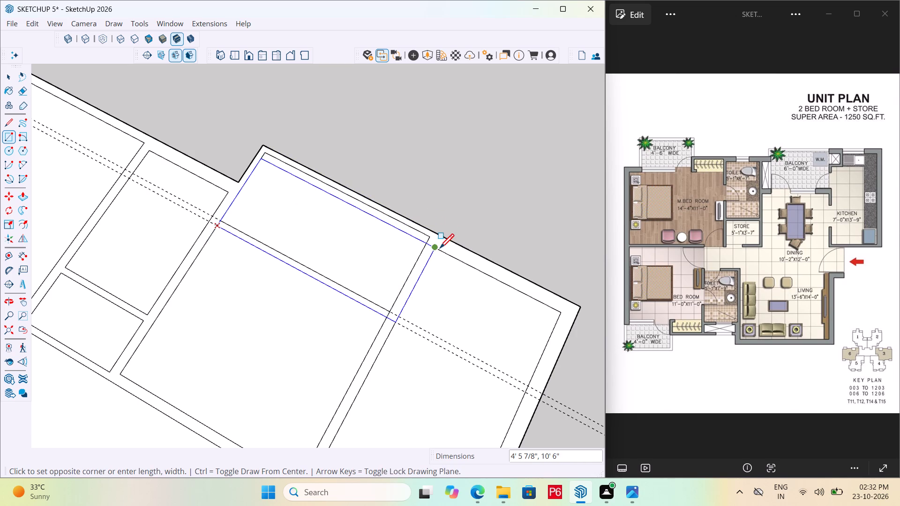
key(Escape)
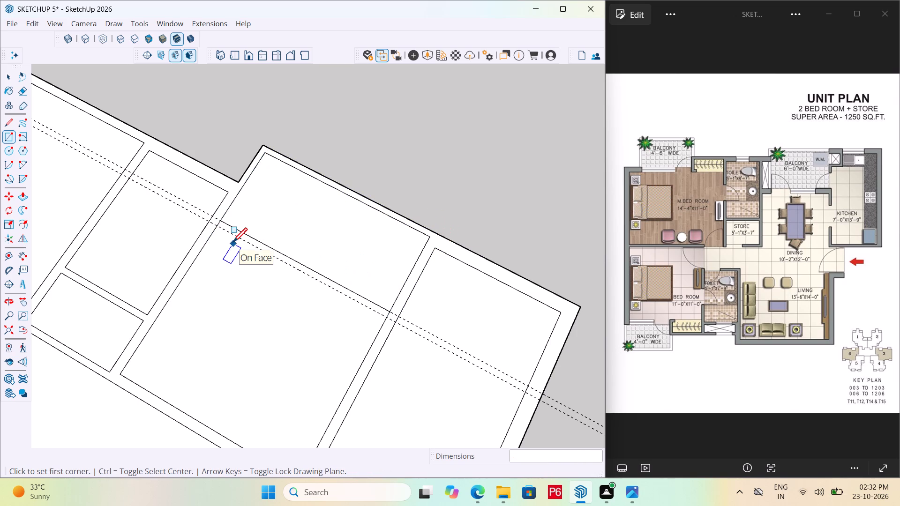
key(l)
click(216, 228)
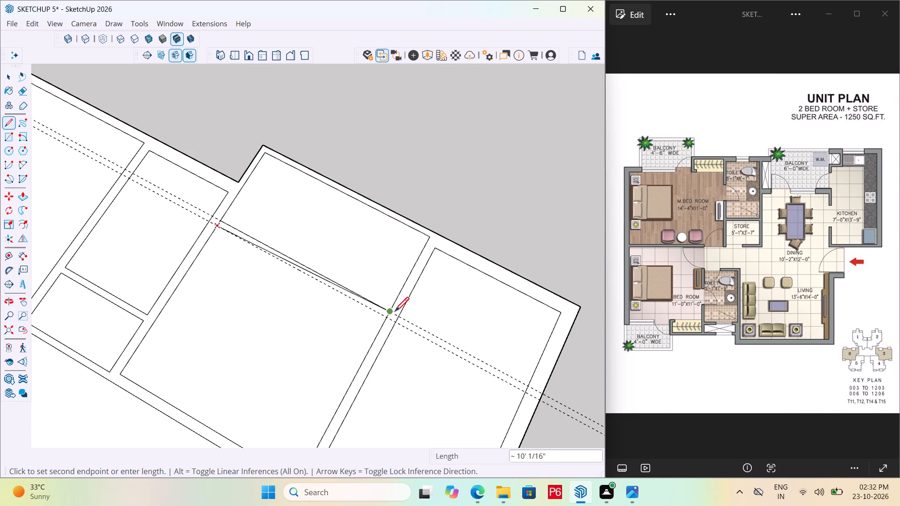
click(384, 320)
key(space)
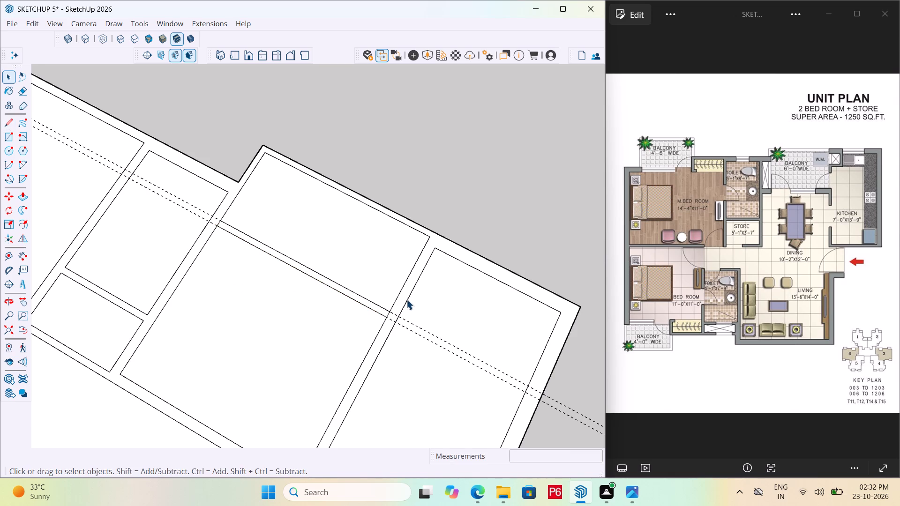
Erase both guides running along the balcony wall.
scroll(407, 299, up, 4)
key(e)
drag(464, 346, 430, 360)
Erase the short edges closing off the balcony wall at its kitchen-side and toilet-side ends.
scroll(382, 323, up, 5)
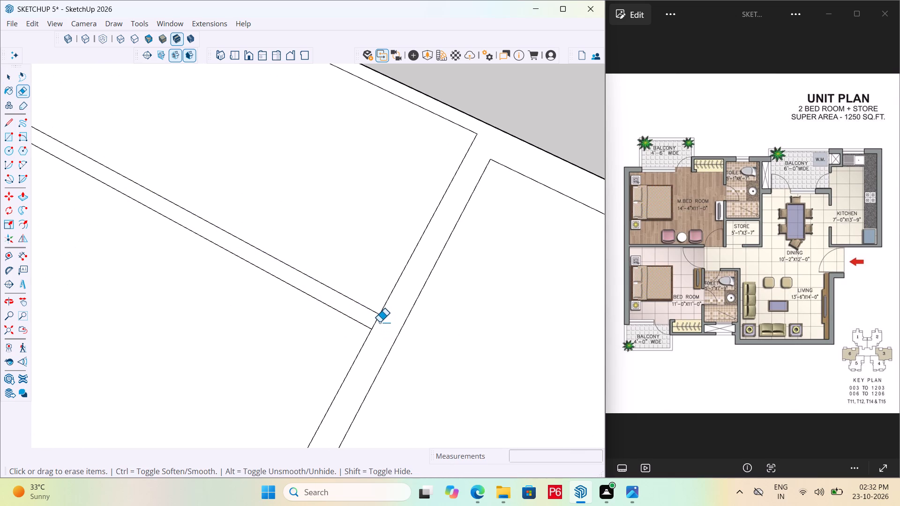
drag(379, 322, 374, 318)
scroll(427, 325, down, 7)
scroll(156, 189, up, 6)
drag(195, 222, 189, 215)
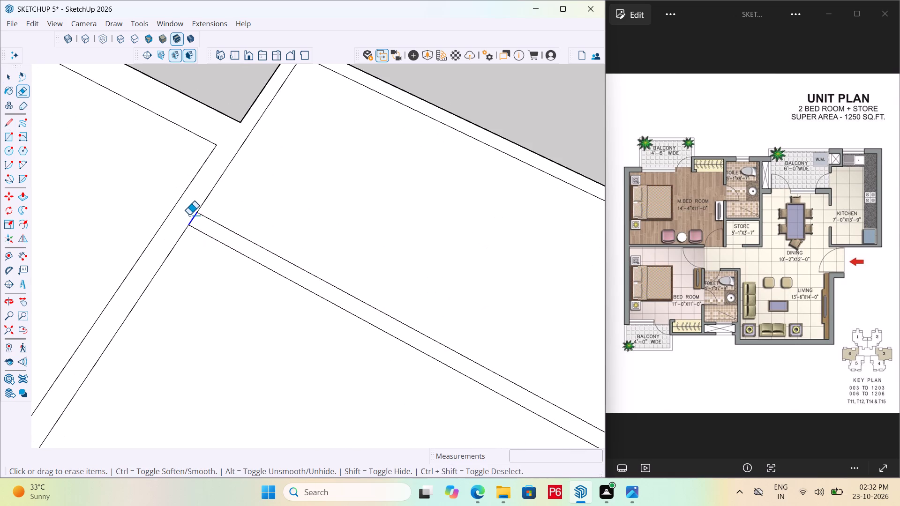
drag(189, 215, 189, 214)
Save the model.
scroll(209, 242, down, 6)
scroll(244, 170, down, 5)
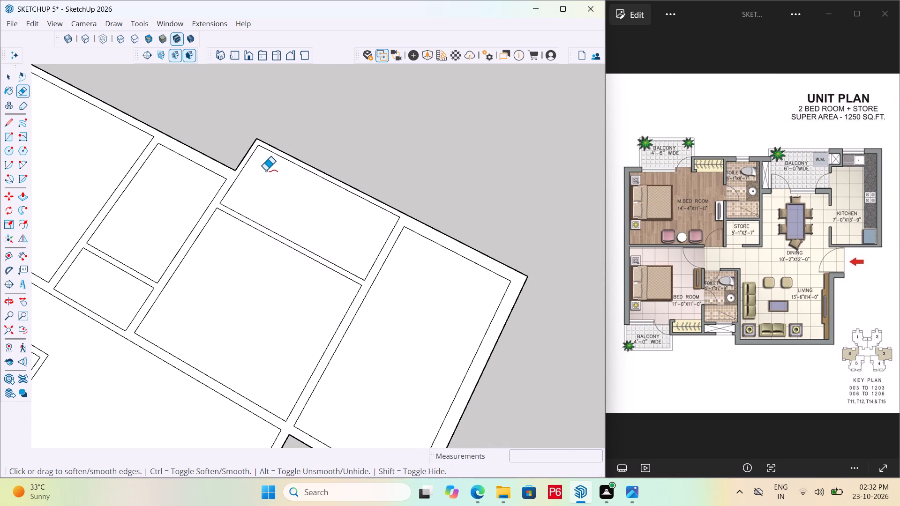
key(ctrl+s)
key(ctrl+s)
key(ctrl+s)
key(ctrl+s)
key(ctrl+s)
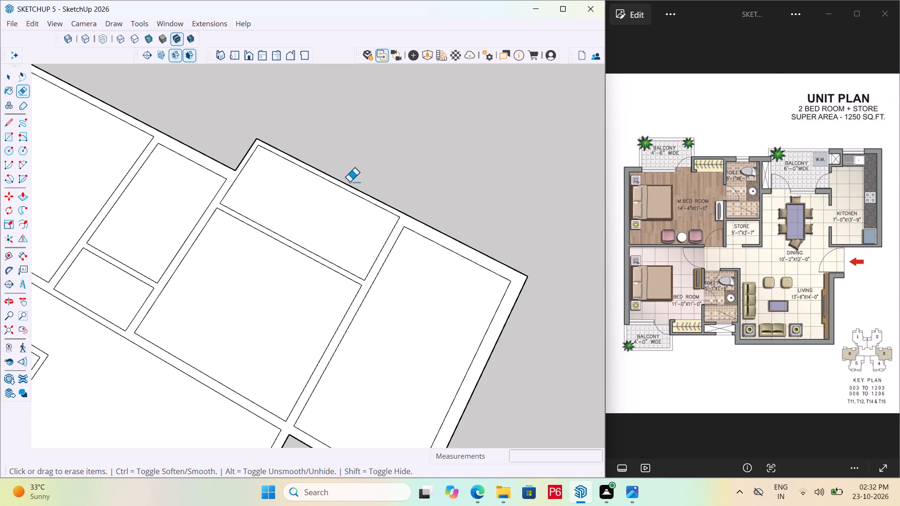
Draw short lines across both ends of the dining-living wall, at the store corner and at the kitchen-side corner.
scroll(352, 182, down, 2)
scroll(307, 247, down, 1)
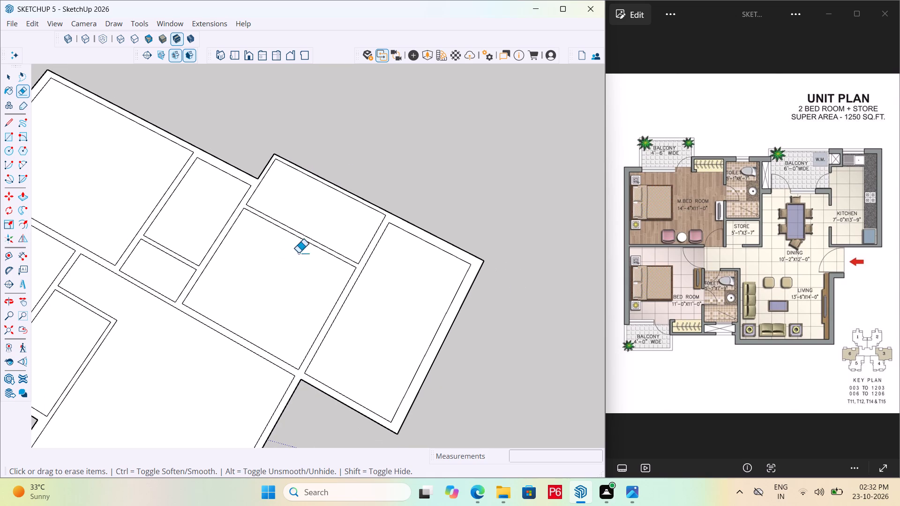
scroll(245, 335, up, 5)
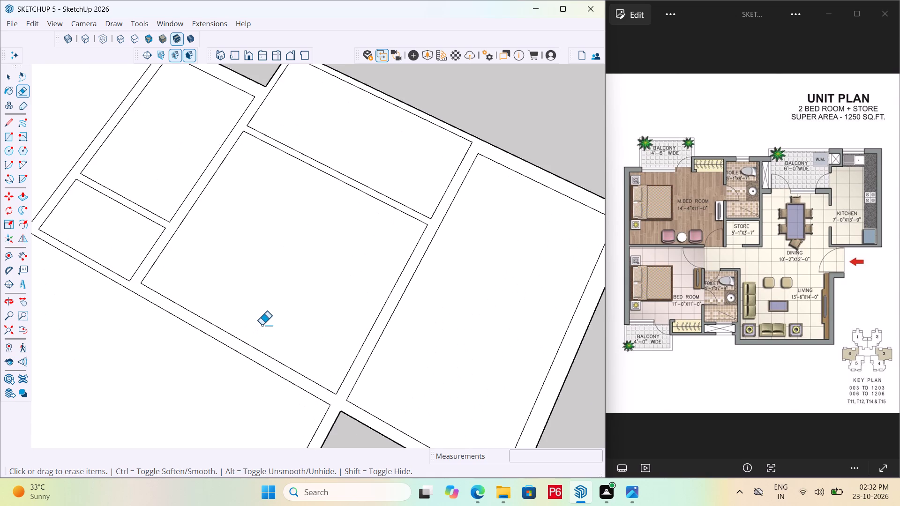
scroll(262, 325, down, 5)
scroll(284, 258, down, 2)
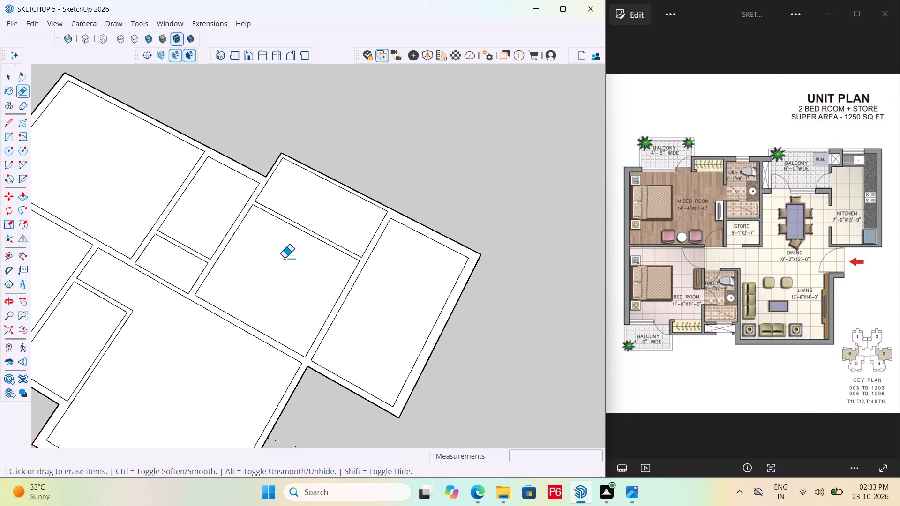
scroll(252, 315, up, 7)
scroll(254, 379, up, 1)
key(l)
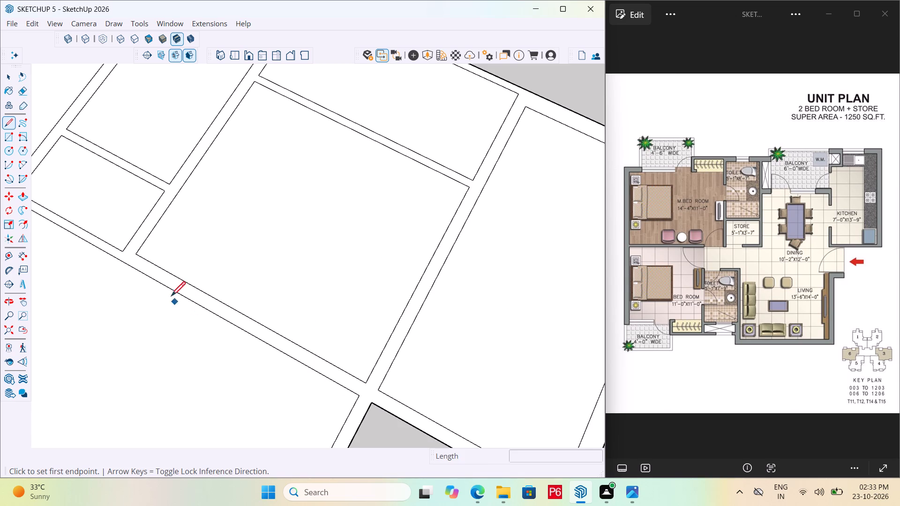
click(139, 257)
click(130, 266)
scroll(134, 194, down, 4)
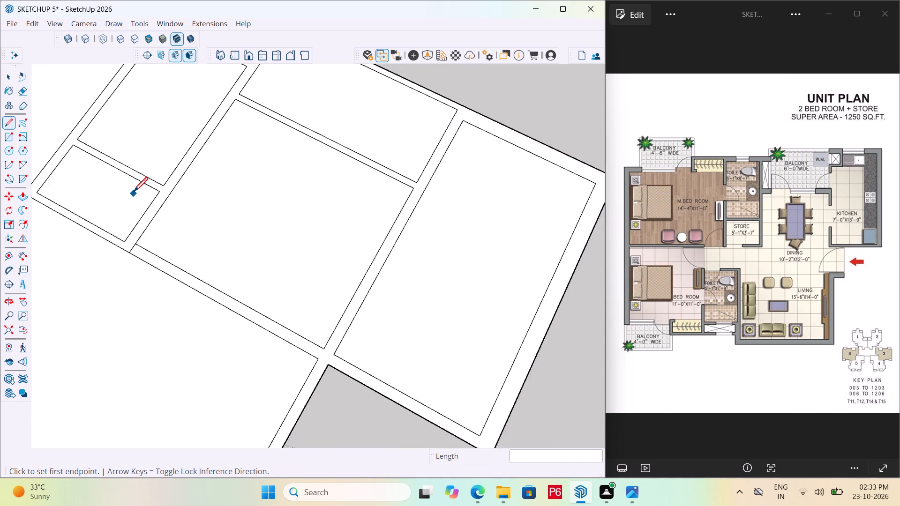
scroll(284, 333, up, 6)
click(294, 311)
click(285, 327)
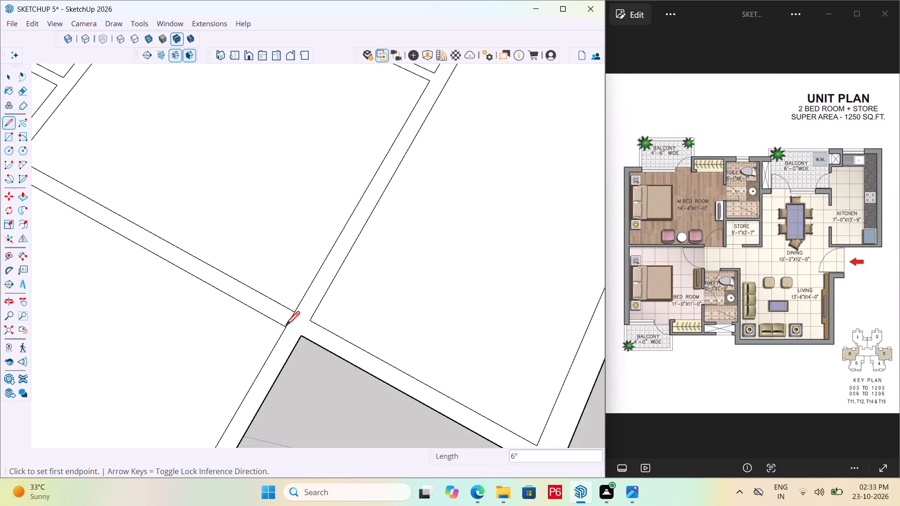
scroll(314, 288, down, 4)
key(space)
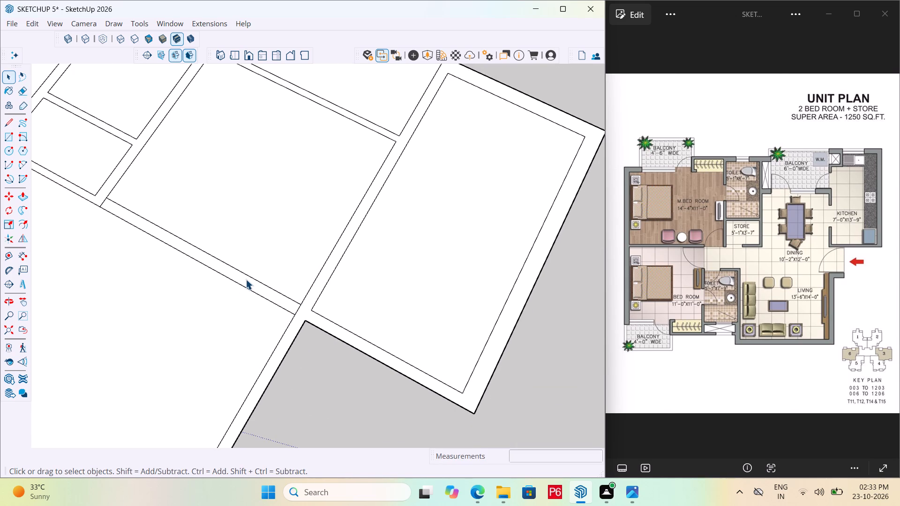
Erase both long lines of the wall between dining and living to open the two areas into one.
key(e)
drag(232, 284, 240, 273)
click(240, 273)
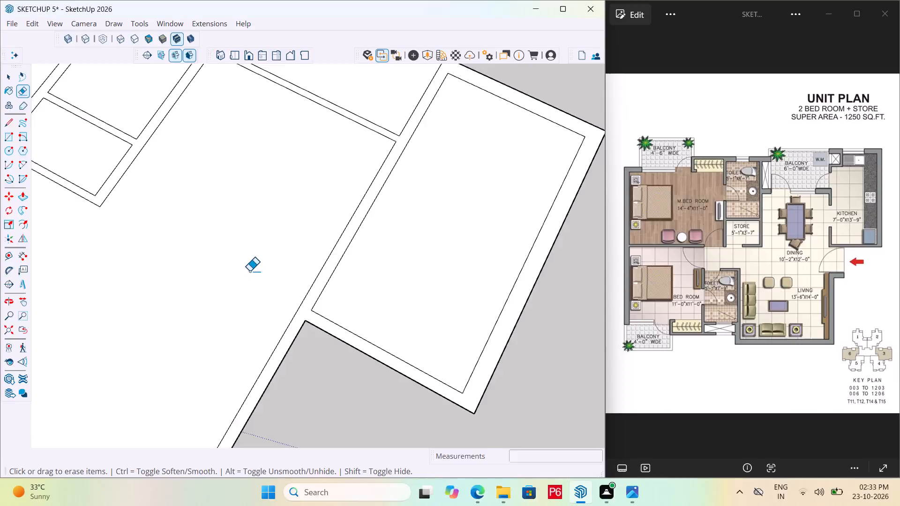
Draw a 6" line across the living area's outer wall from the kitchen's outer corner as the entrance door's first jamb.
scroll(288, 272, down, 7)
scroll(253, 250, down, 6)
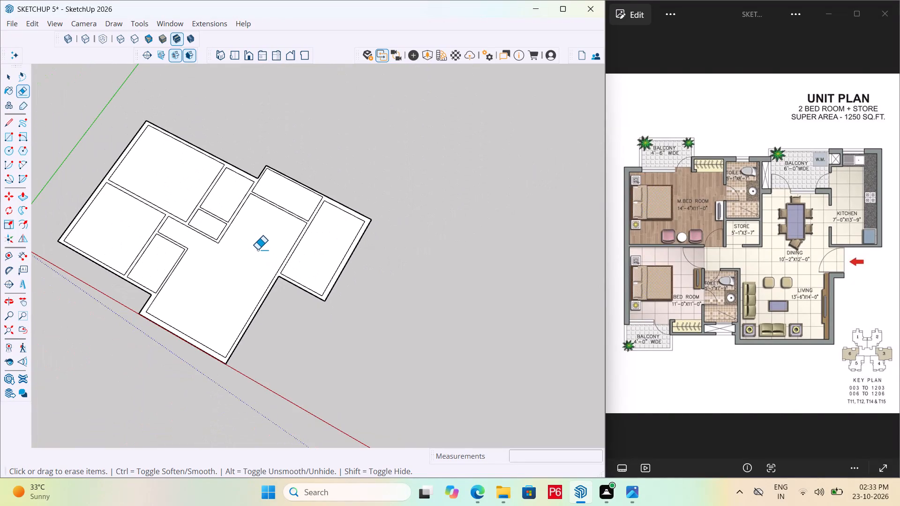
scroll(257, 250, down, 1)
scroll(272, 310, up, 5)
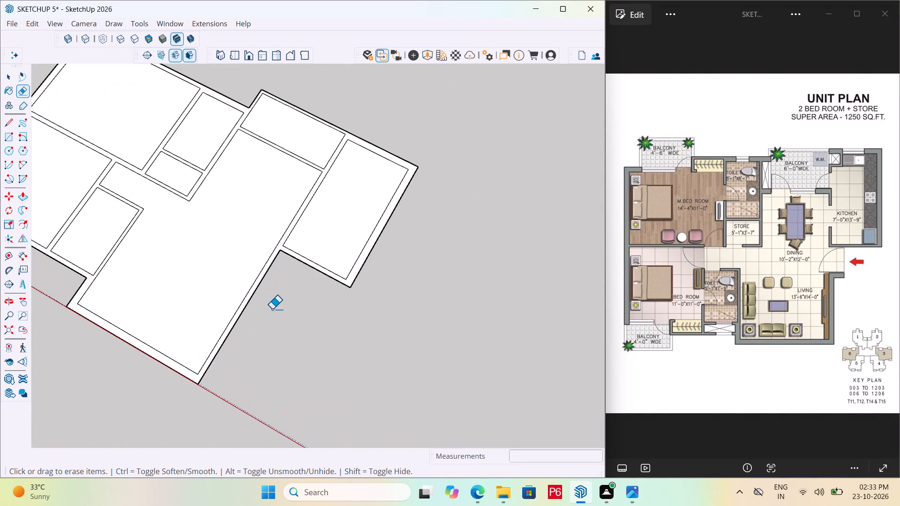
scroll(297, 281, up, 6)
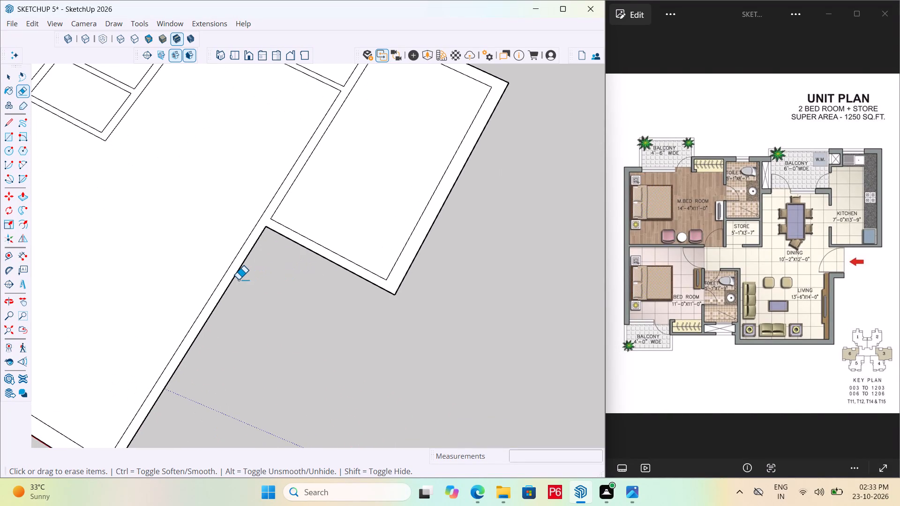
scroll(263, 230, up, 4)
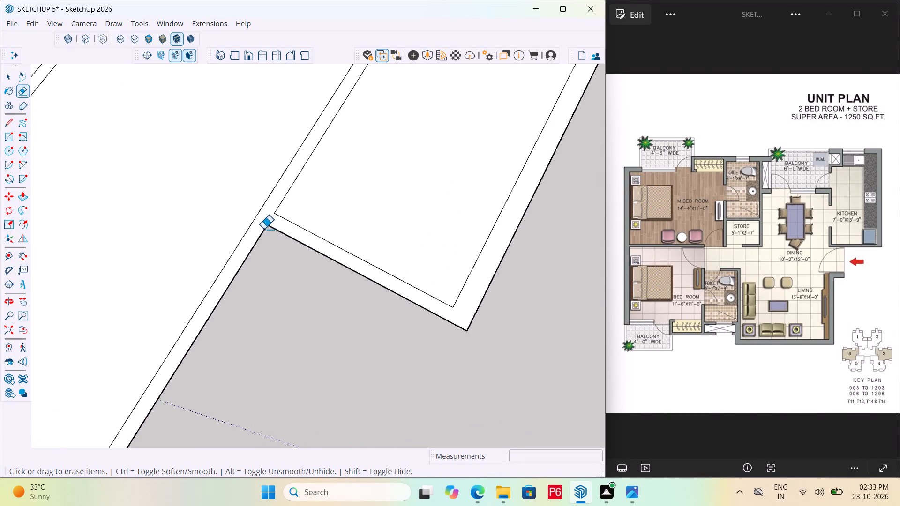
key(l)
click(269, 225)
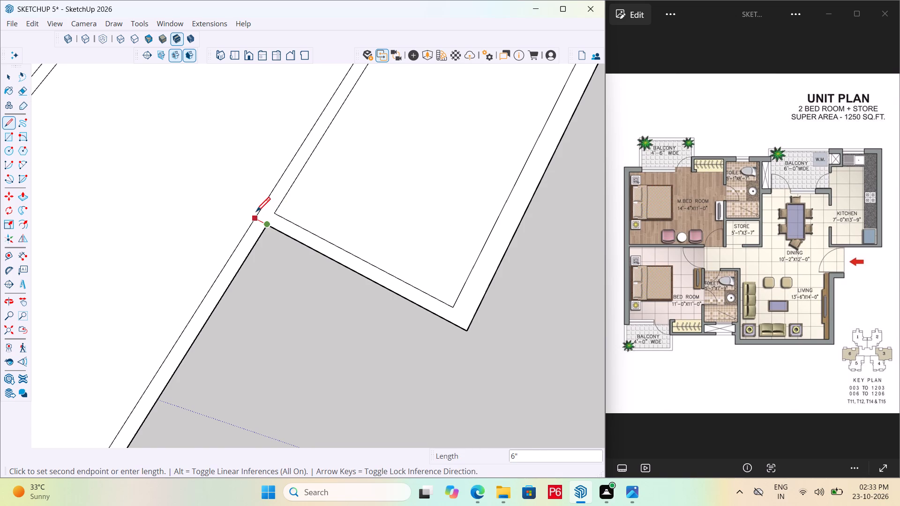
click(255, 215)
key(space)
Add a guide 4' from the entrance jamb line, along the living area's outer wall.
scroll(255, 216, up, 4)
key(t)
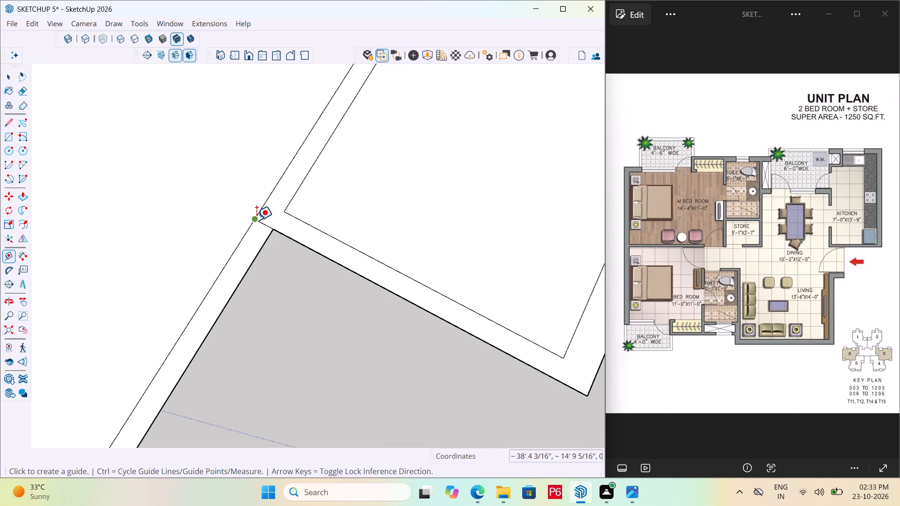
click(262, 223)
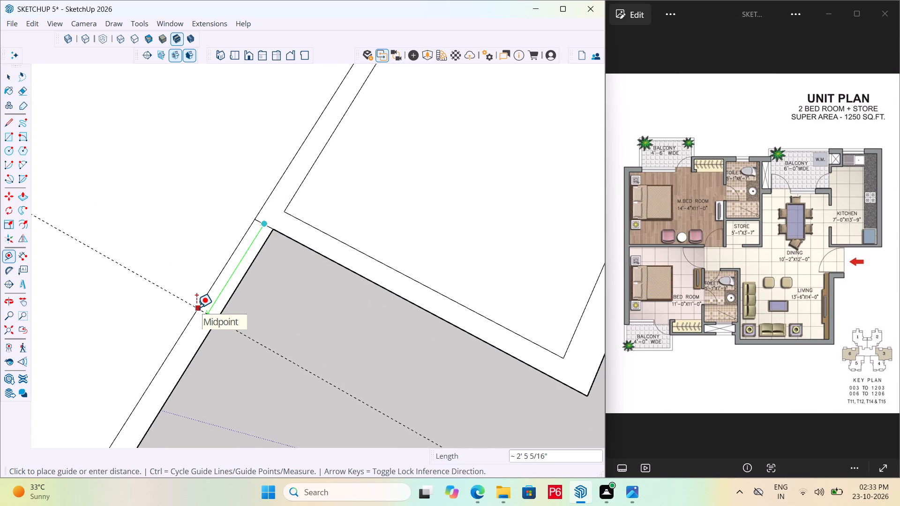
text(4')
key(Return)
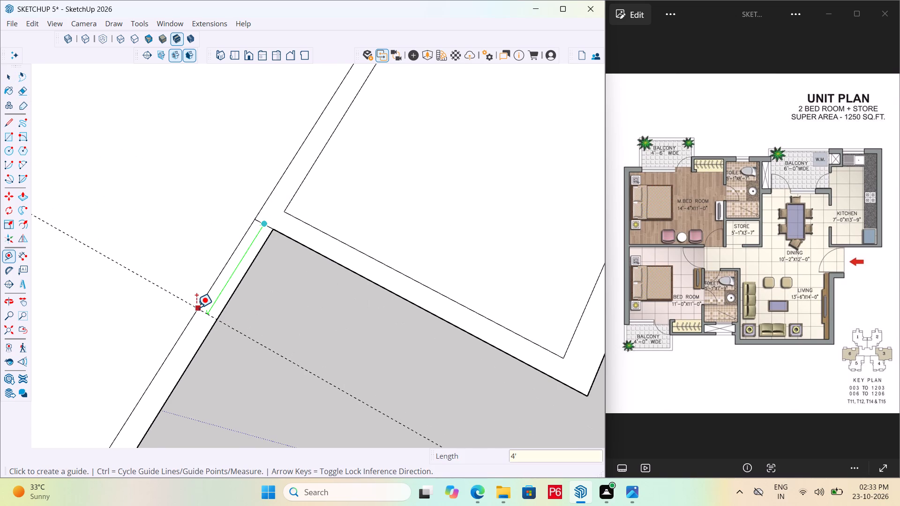
scroll(306, 201, down, 7)
Draw the entrance door's second jamb line across the wall along the 4' guide, and erase the guide.
key(space)
scroll(214, 276, up, 7)
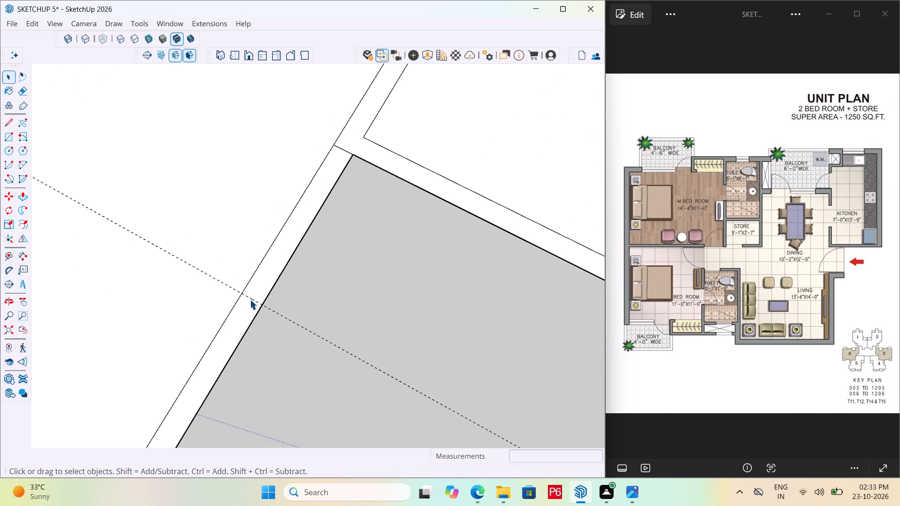
key(l)
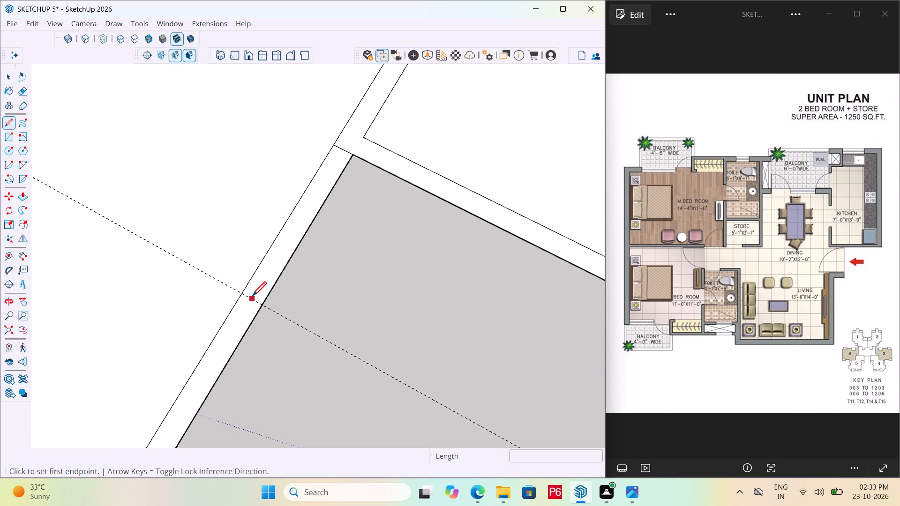
click(245, 296)
click(258, 305)
key(space)
scroll(233, 275, down, 3)
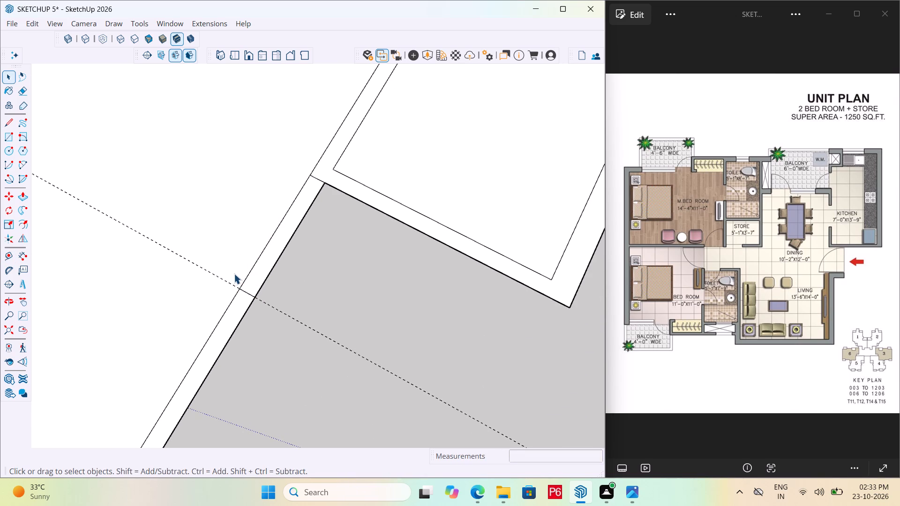
key(e)
drag(219, 250, 192, 264)
click(192, 264)
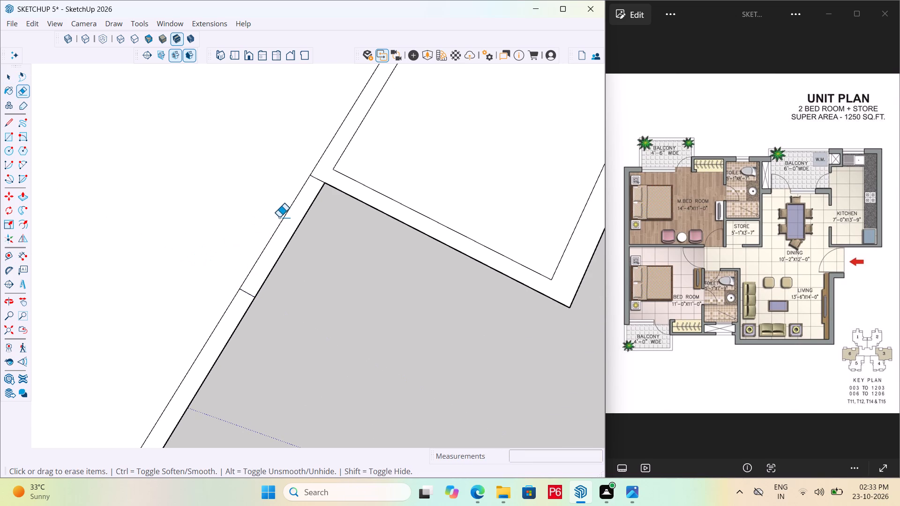
Draw a short line across the kitchen-dining wall just below the balcony wall as the kitchen door's first jamb.
scroll(306, 250, down, 7)
scroll(402, 279, down, 7)
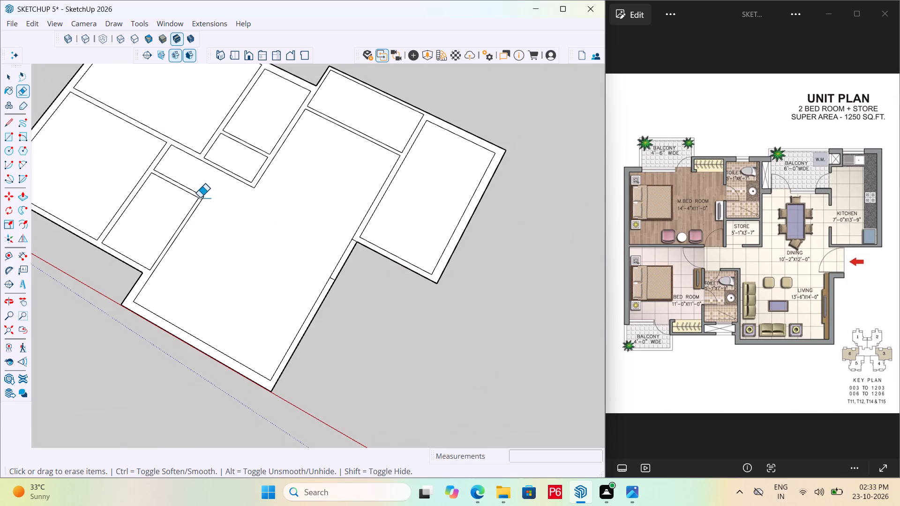
scroll(425, 156, up, 6)
scroll(376, 179, up, 4)
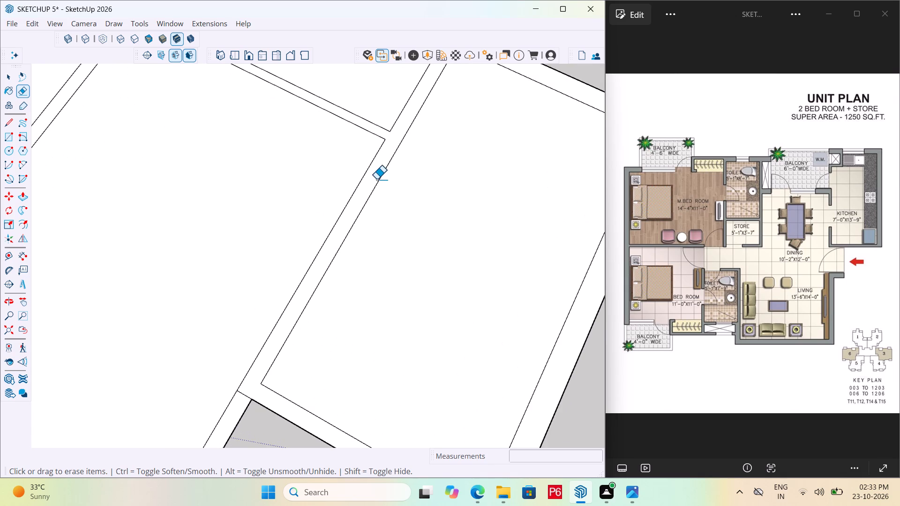
key(l)
click(373, 198)
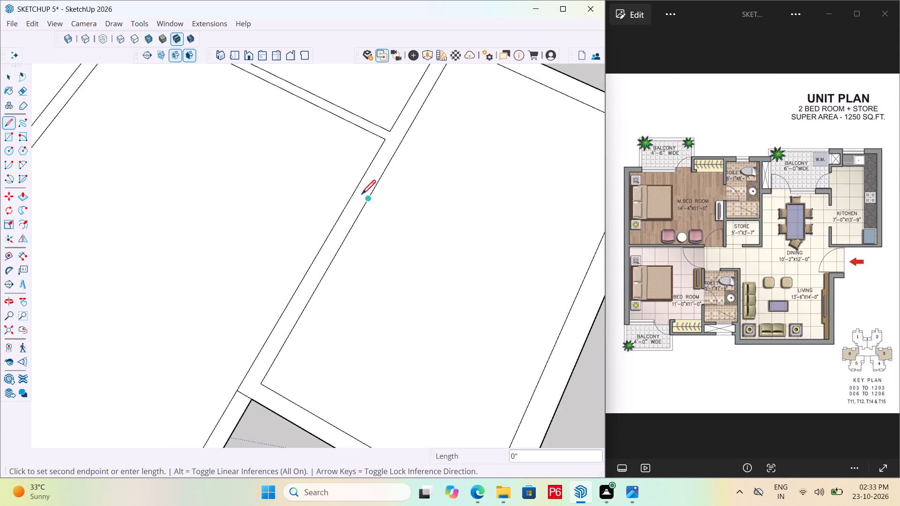
click(356, 194)
key(space)
Add a guide 3' from the kitchen jamb line, along the kitchen-dining wall toward the entrance.
key(t)
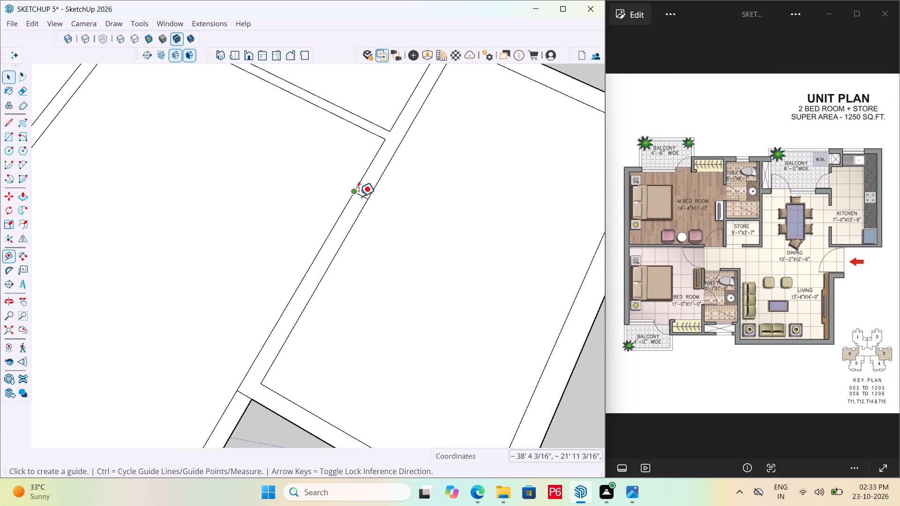
scroll(363, 200, up, 3)
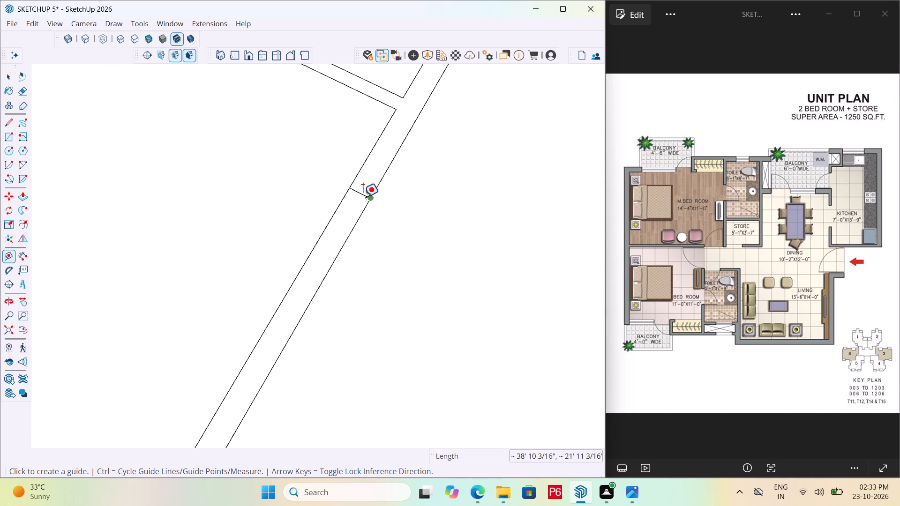
scroll(363, 197, up, 1)
click(364, 199)
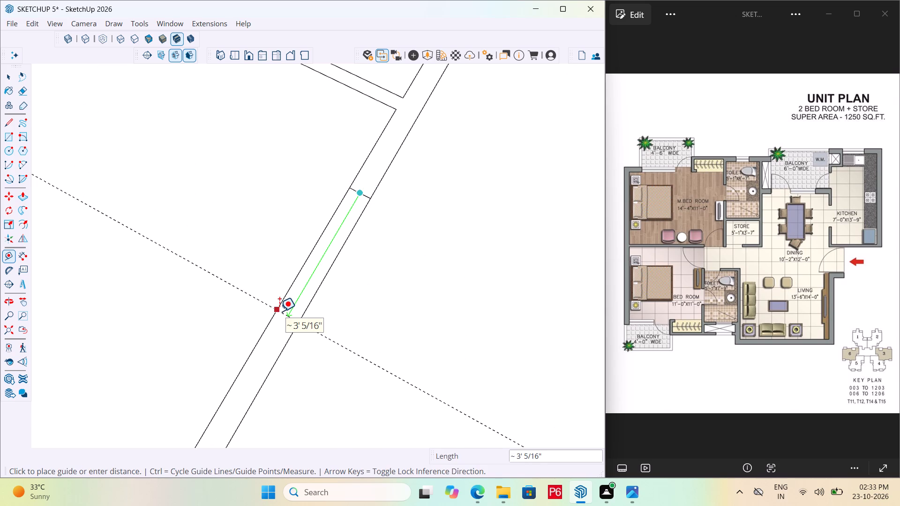
text(3')
key(Return)
scroll(544, 139, down, 2)
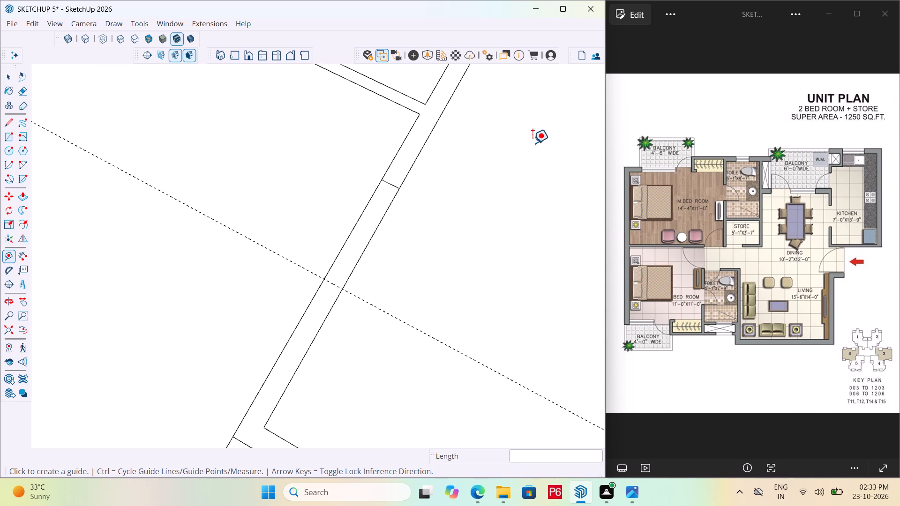
Draw the kitchen door's second jamb line across the wall along the 3' guide, and erase the guide.
key(l)
key(l)
scroll(335, 332, up, 1)
scroll(298, 208, up, 4)
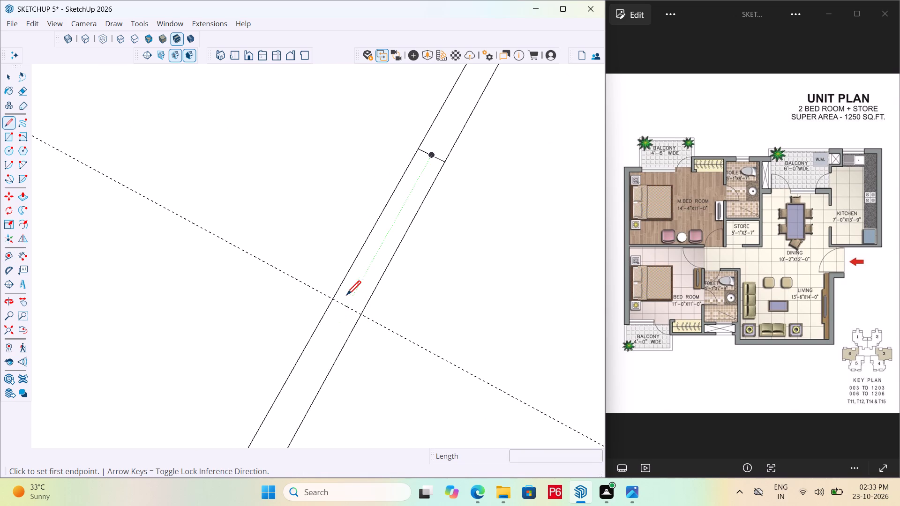
drag(337, 301, 341, 303)
click(364, 315)
key(space)
scroll(320, 285, down, 6)
key(e)
drag(261, 225, 247, 250)
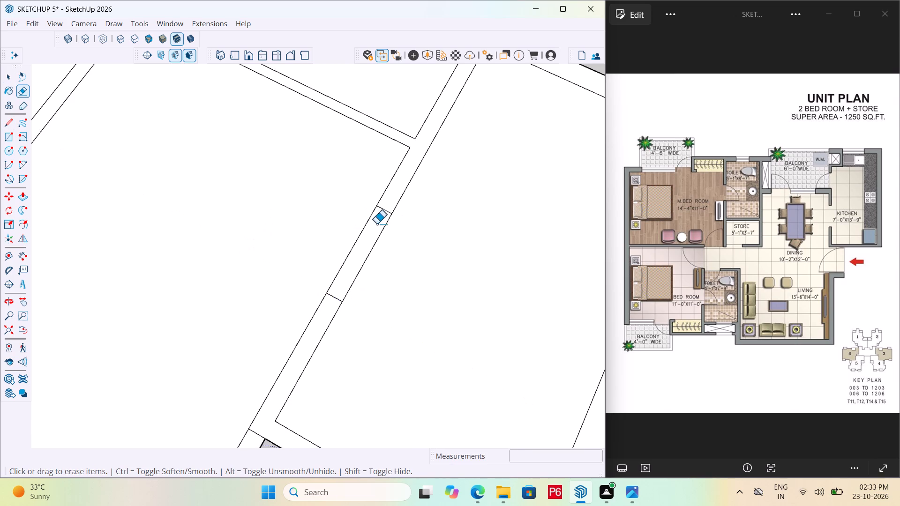
Save the model with the entrance and kitchen door openings marked.
key(ctrl+s)
key(ctrl+s)
key(ctrl+s)
key(ctrl+s)
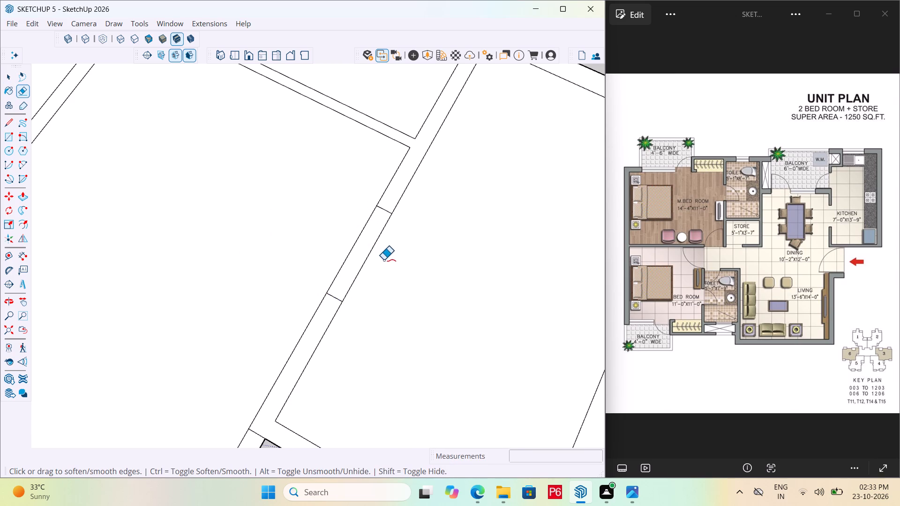
scroll(379, 264, down, 3)
scroll(449, 103, up, 5)
scroll(306, 282, down, 2)
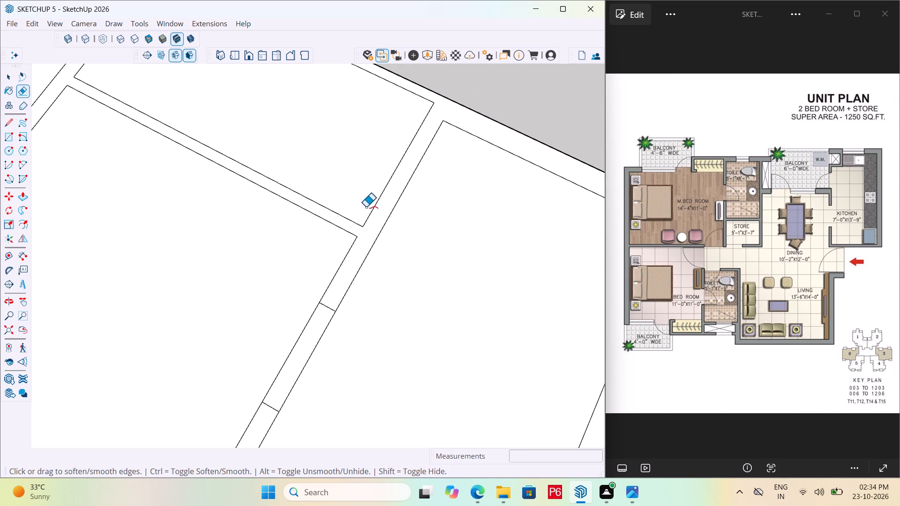
Draw a 6" line across the balcony-kitchen wall from the balcony's inner corner as the first jamb of the balcony-kitchen opening.
scroll(396, 198, up, 2)
scroll(412, 163, up, 1)
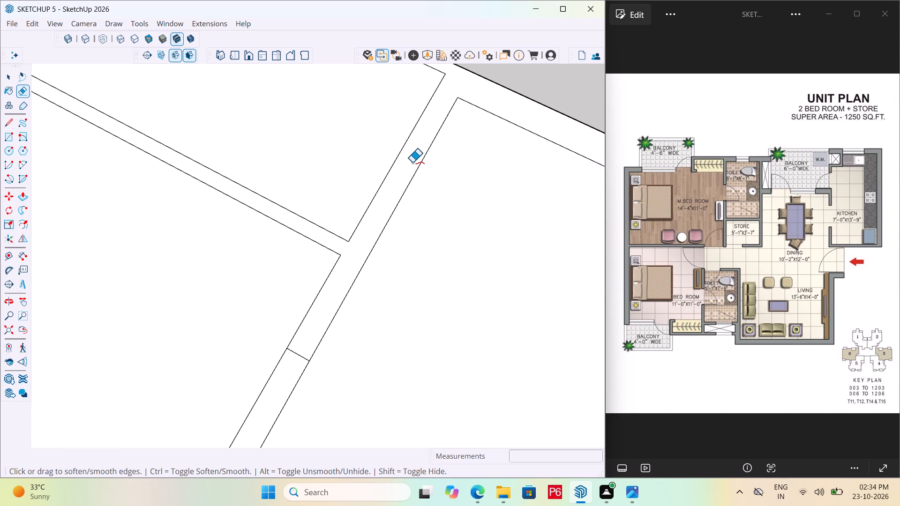
scroll(397, 164, up, 1)
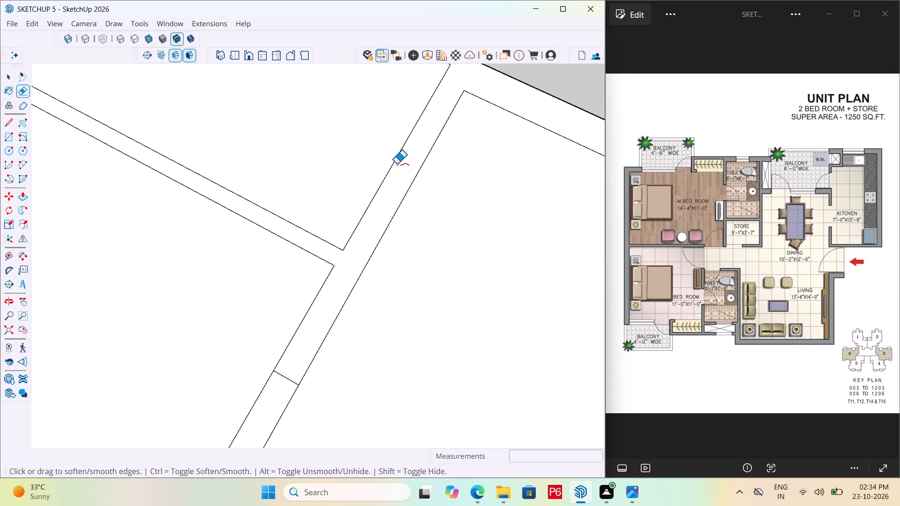
key(l)
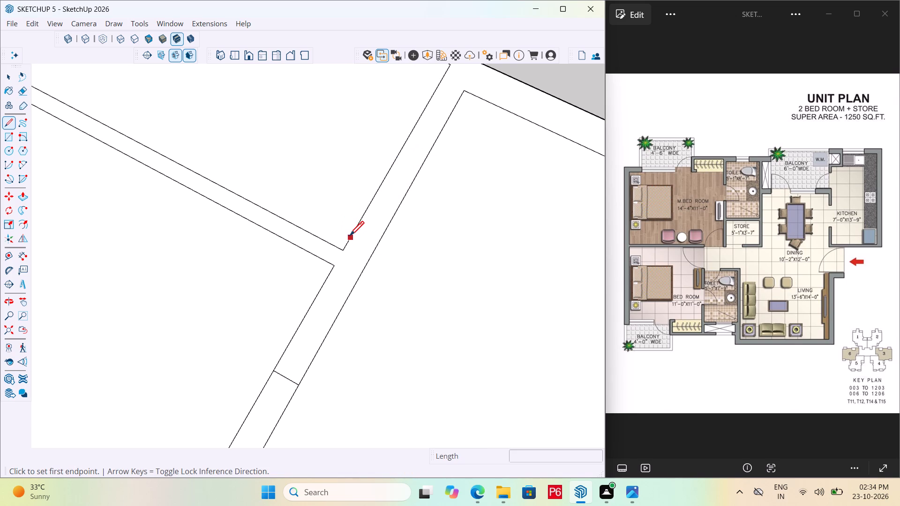
drag(341, 250, 361, 254)
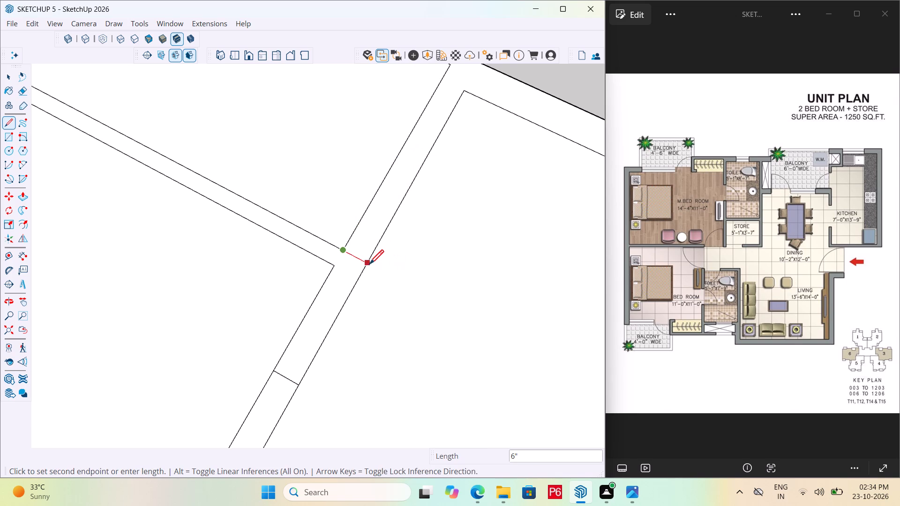
click(369, 266)
Add a guide 3' from the new jamb line, along the balcony-kitchen wall toward the outer wall.
key(space)
key(t)
click(358, 258)
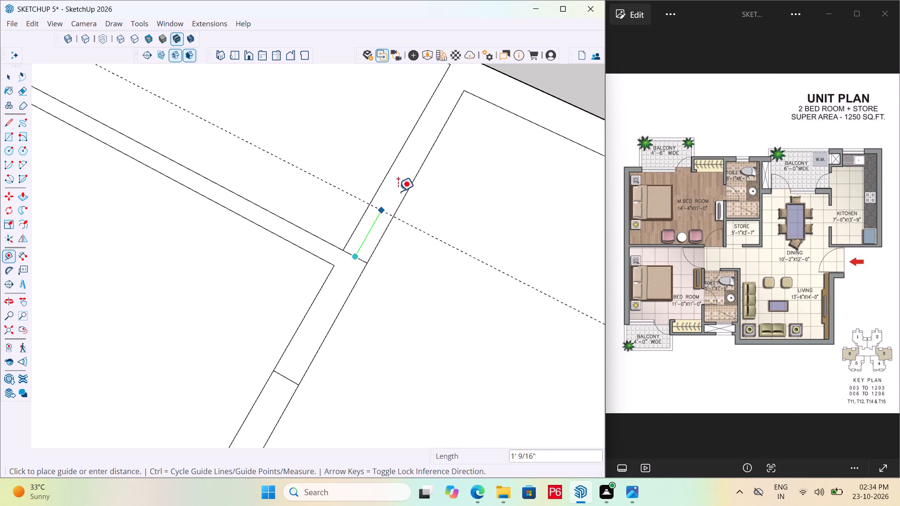
text(3')
key(Return)
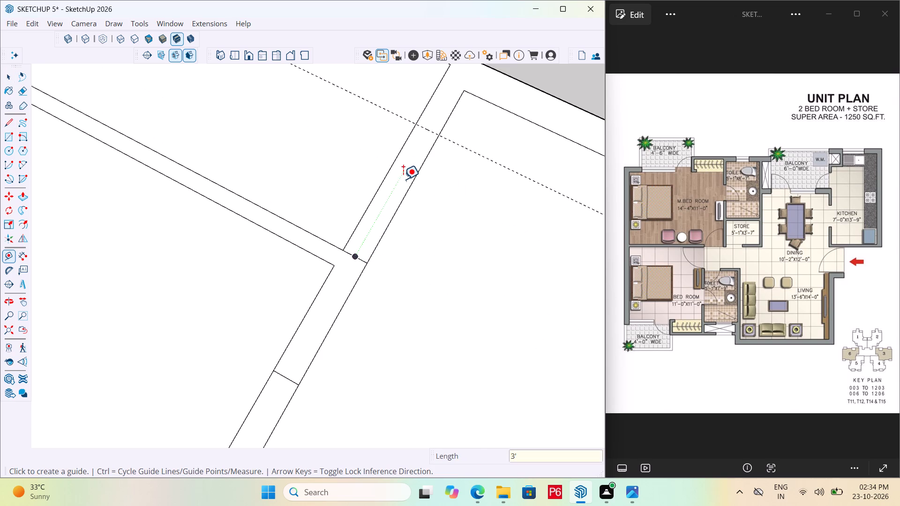
Draw the opening's second jamb line across the balcony-kitchen wall along the 3' guide, and erase the guide.
key(l)
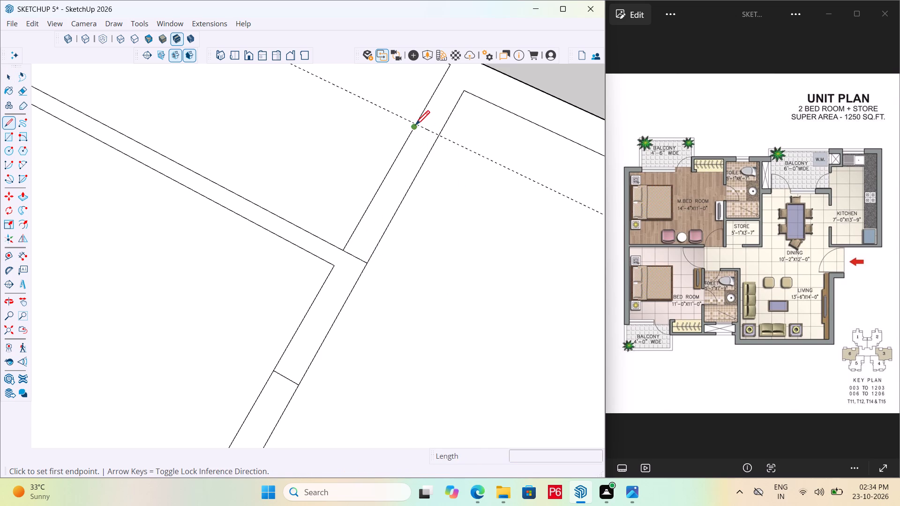
click(416, 126)
key(space)
key(l)
scroll(416, 124, up, 5)
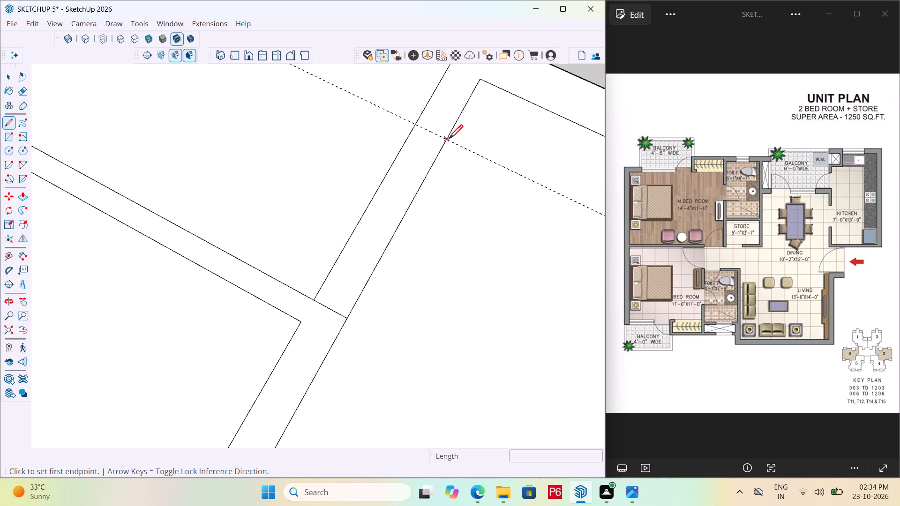
drag(449, 141, 444, 138)
scroll(413, 122, up, 8)
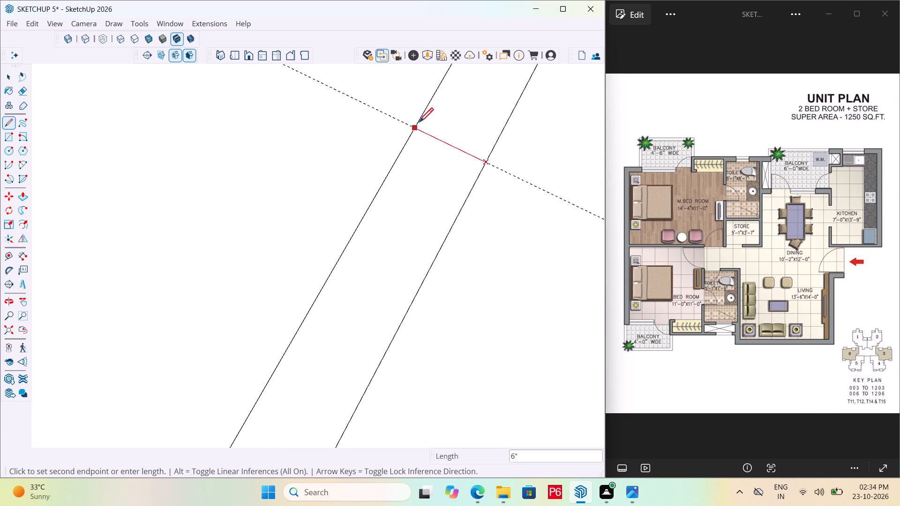
click(414, 127)
scroll(396, 118, down, 6)
scroll(421, 149, down, 9)
key(e)
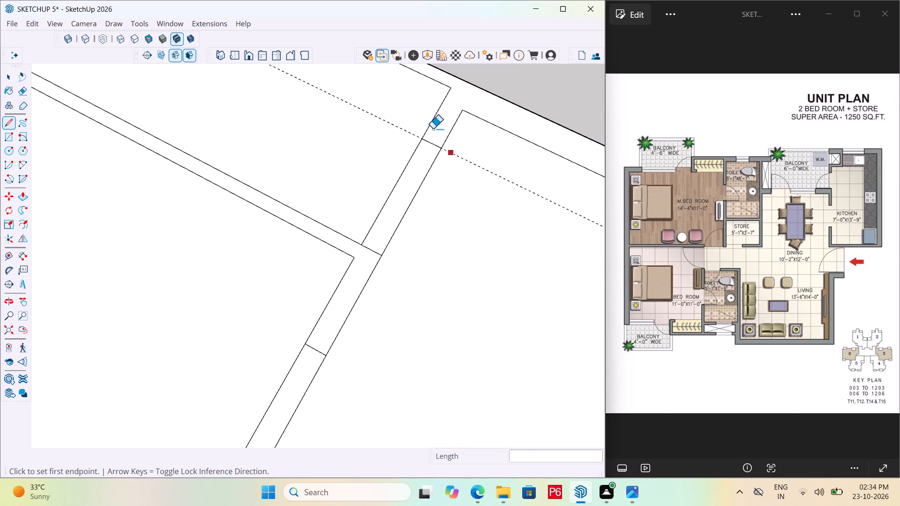
drag(367, 114, 364, 120)
click(364, 120)
drag(389, 113, 385, 129)
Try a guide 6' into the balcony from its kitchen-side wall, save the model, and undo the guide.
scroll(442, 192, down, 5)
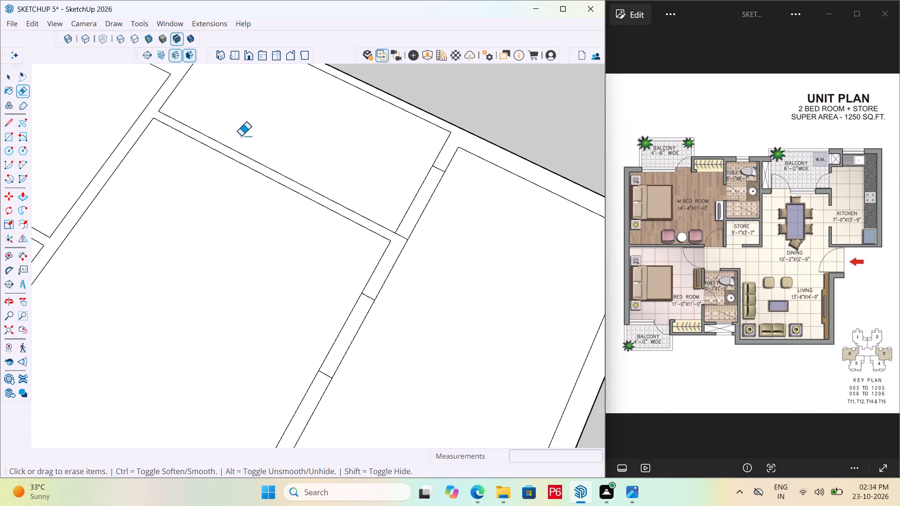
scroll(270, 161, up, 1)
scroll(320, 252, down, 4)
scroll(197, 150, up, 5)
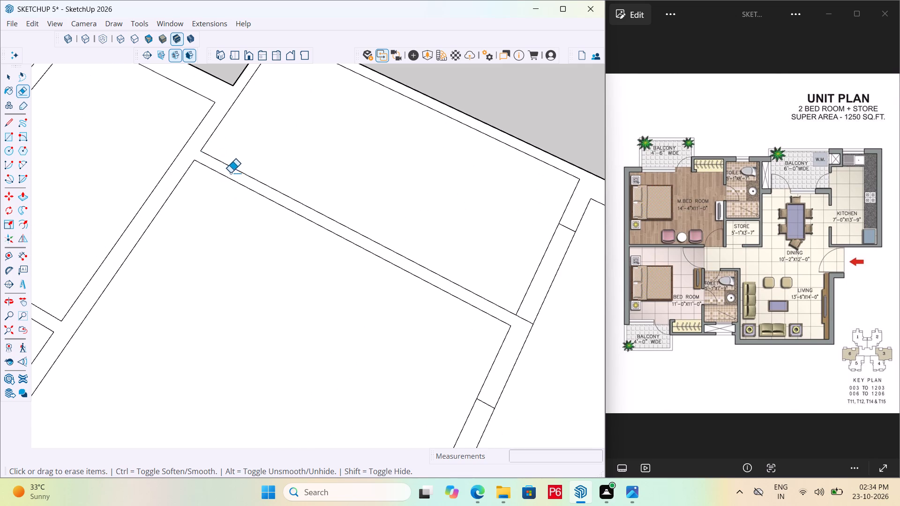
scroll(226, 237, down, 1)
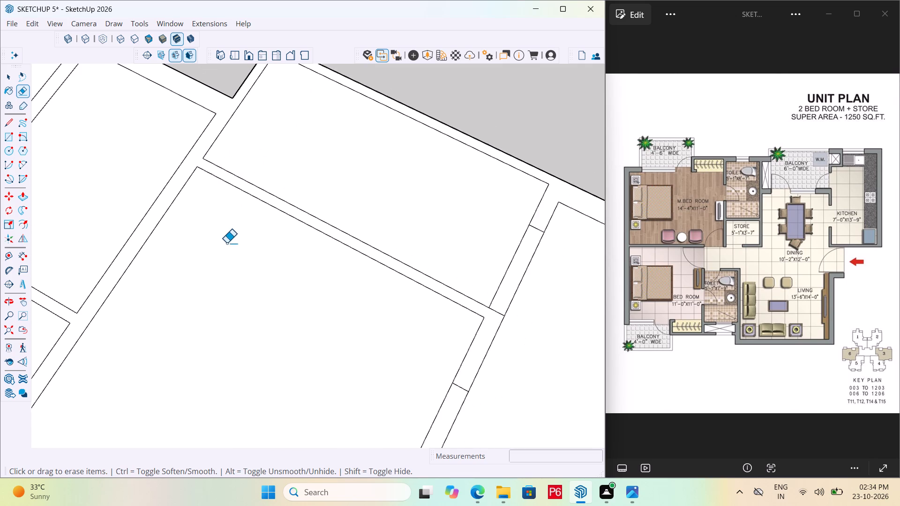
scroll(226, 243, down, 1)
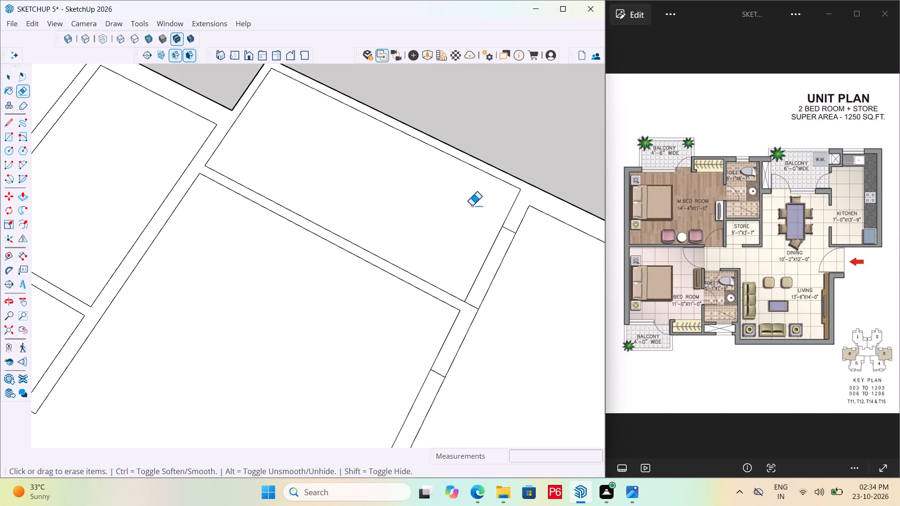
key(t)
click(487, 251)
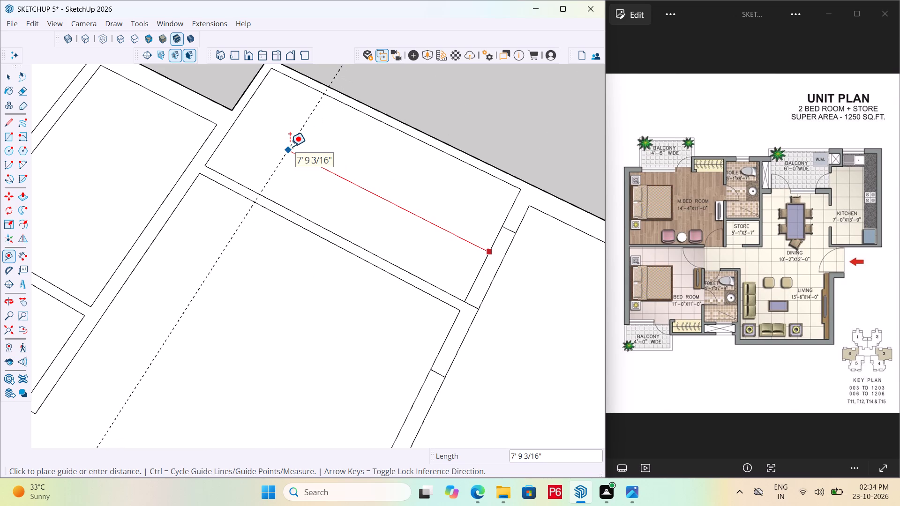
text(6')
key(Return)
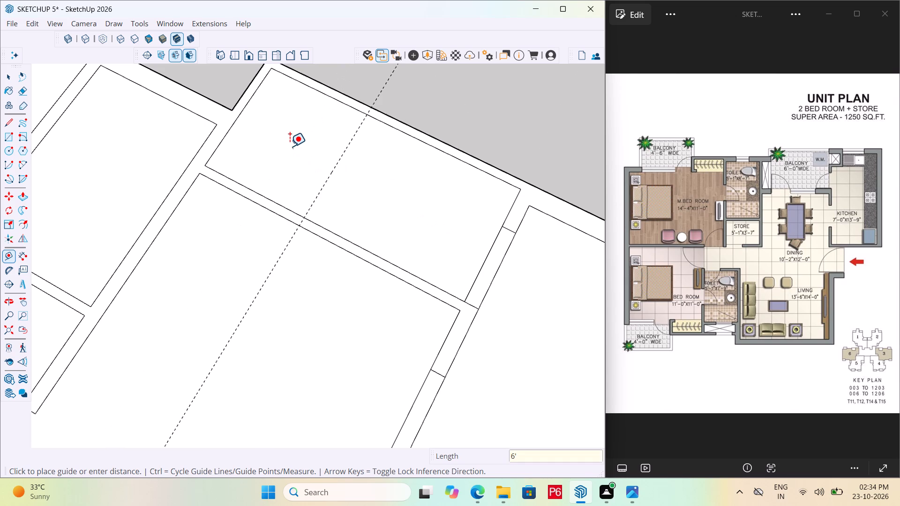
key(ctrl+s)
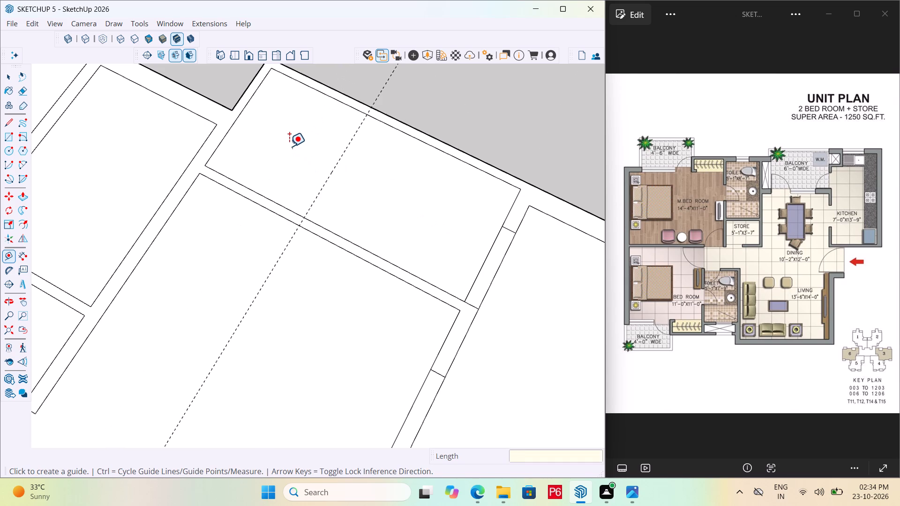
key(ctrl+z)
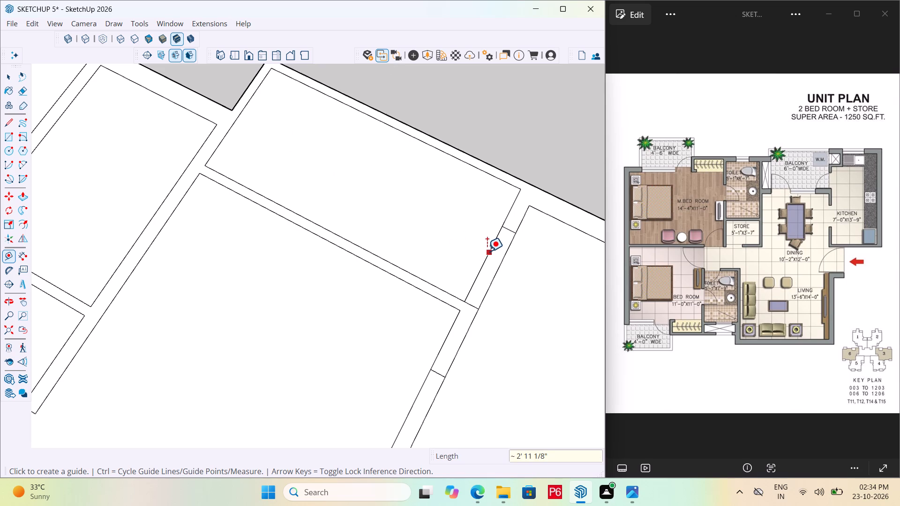
Place a guide about 8' 6" from the balcony's kitchen-side wall, near the balcony's toilet-side end.
click(487, 252)
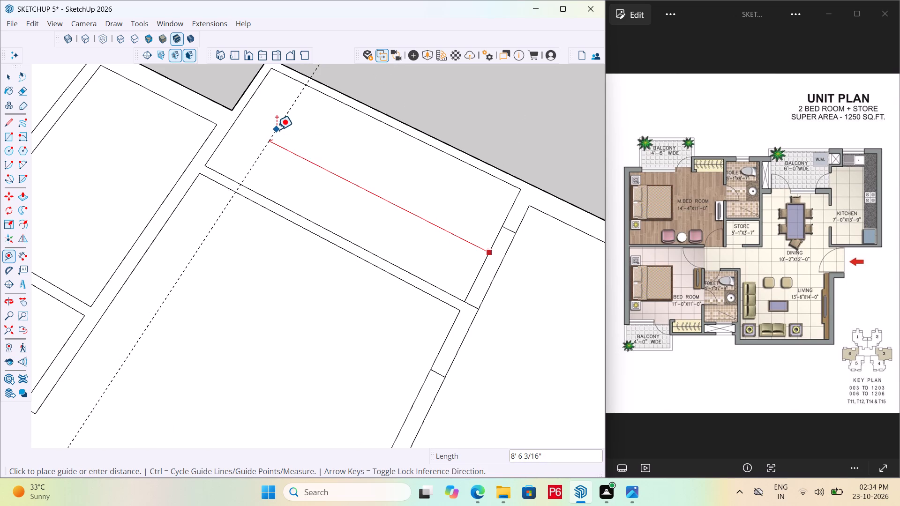
click(277, 130)
key(space)
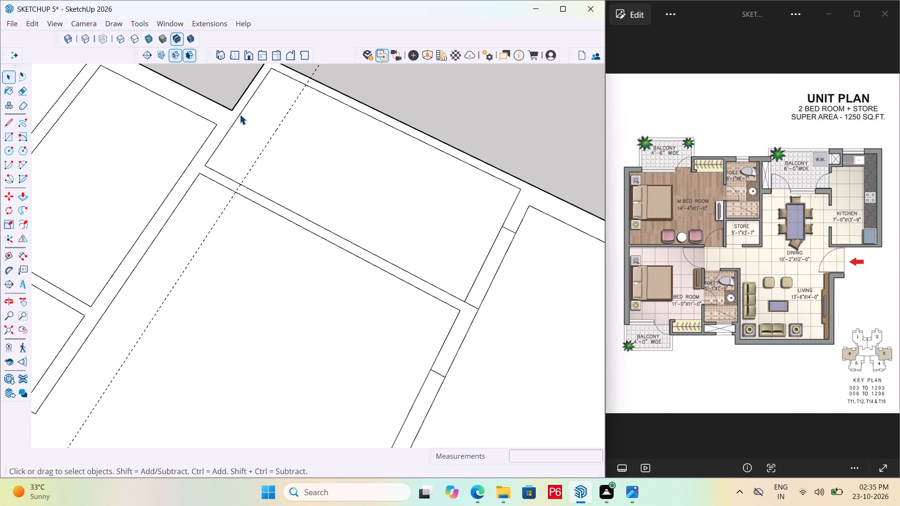
Draw a line from the outer wall corner beside the toilet into the balcony, ending at the guide, in line with the outer wall.
key(l)
click(230, 108)
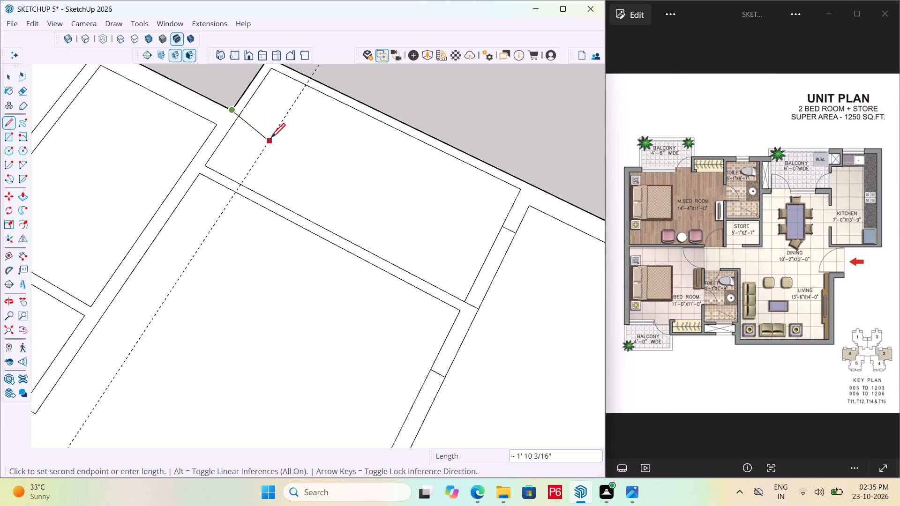
click(276, 135)
key(space)
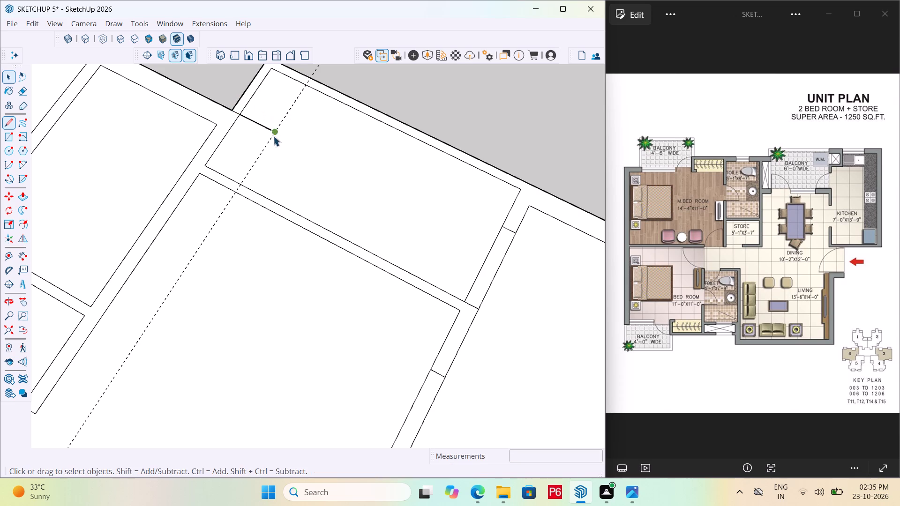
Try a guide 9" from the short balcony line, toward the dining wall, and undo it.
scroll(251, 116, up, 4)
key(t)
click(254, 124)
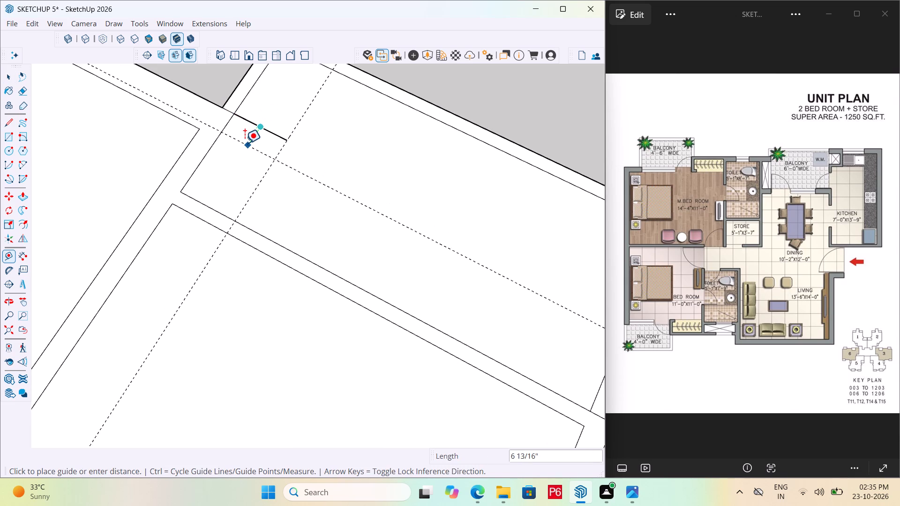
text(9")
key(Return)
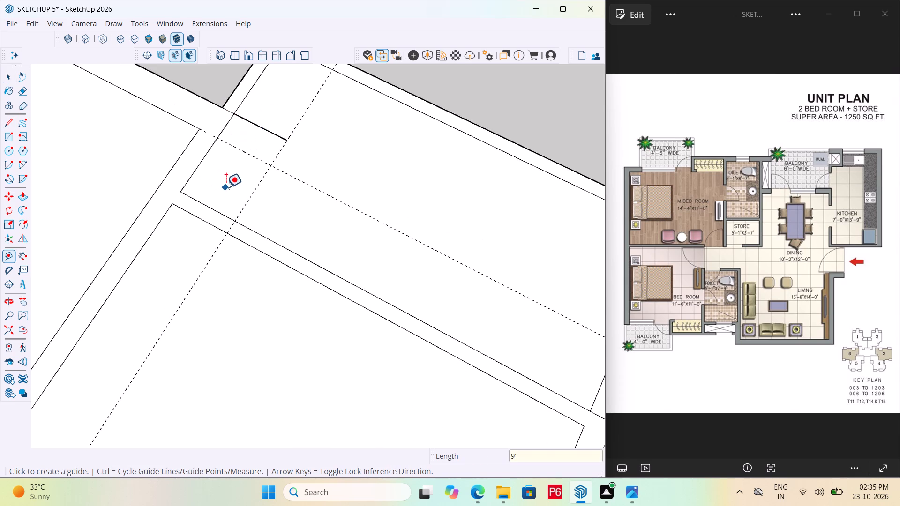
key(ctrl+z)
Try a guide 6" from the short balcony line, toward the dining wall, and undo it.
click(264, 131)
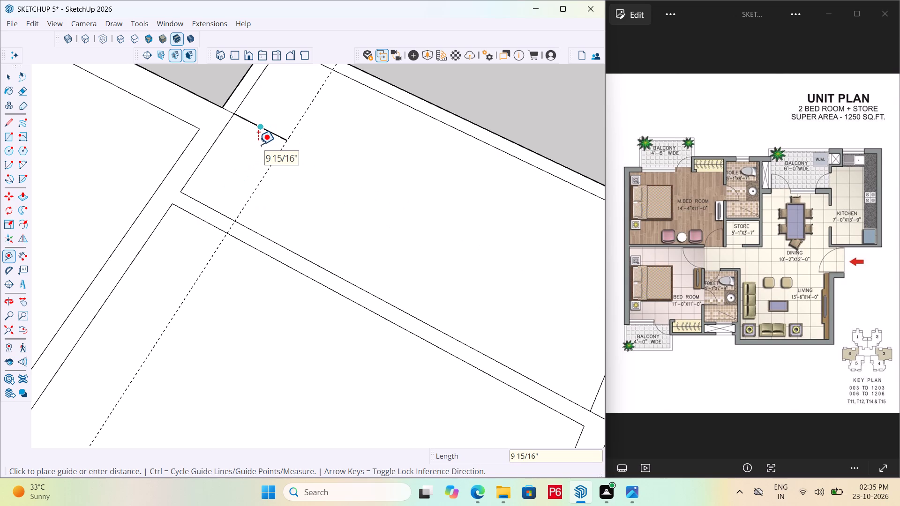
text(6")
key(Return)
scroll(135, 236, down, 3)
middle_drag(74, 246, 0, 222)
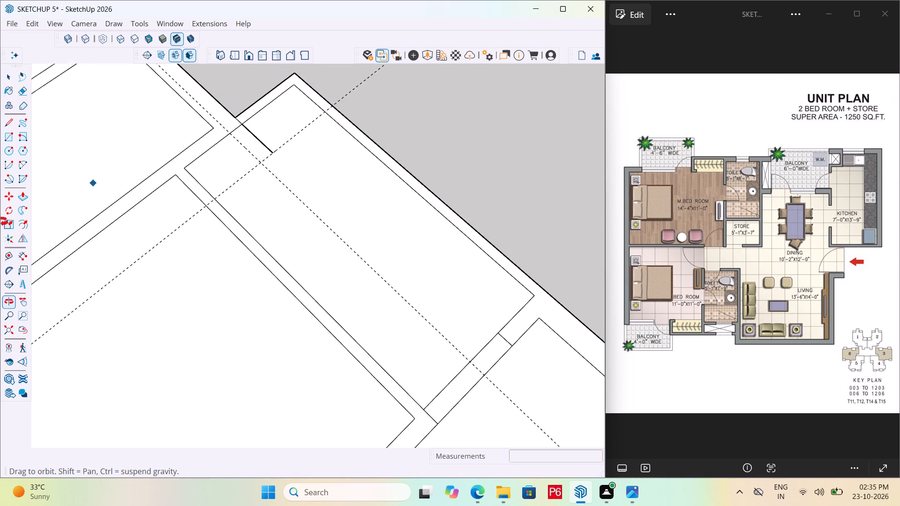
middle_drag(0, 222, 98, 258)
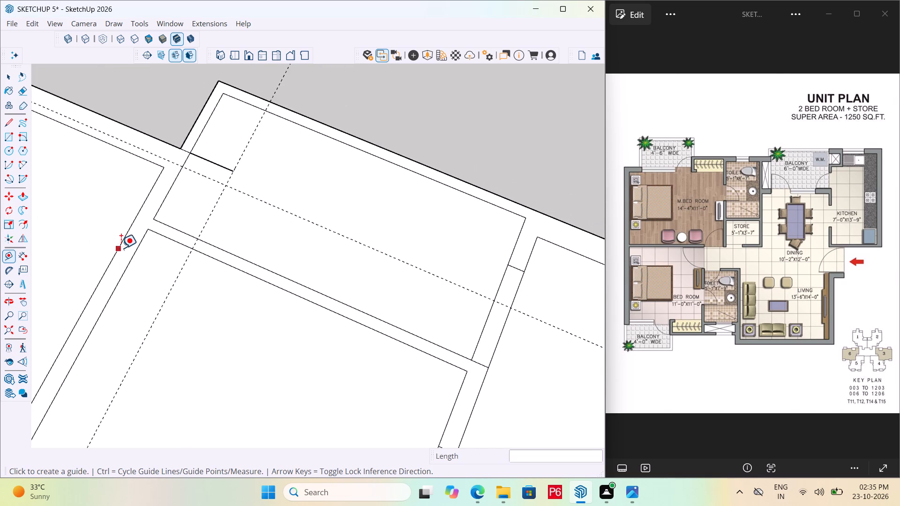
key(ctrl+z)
Add a guide 4" from the short balcony line, toward the dining wall.
click(212, 165)
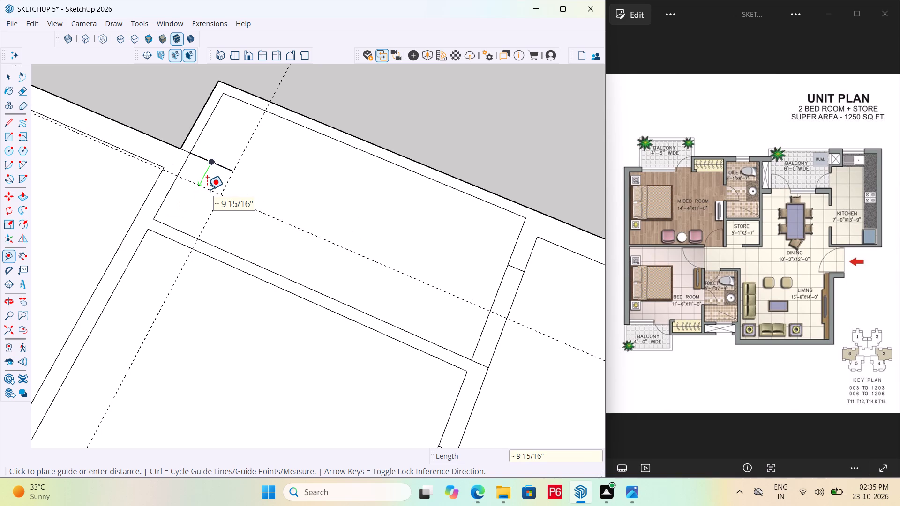
text(4")
key(Return)
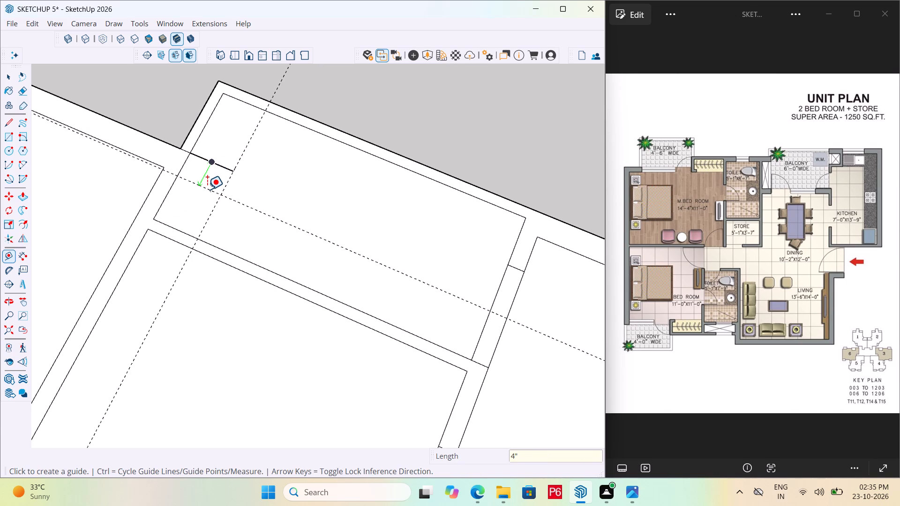
Close the 4" thick stub wall in the balcony by drawing its end and its dining-side edge along the guides to the side wall.
scroll(349, 230, down, 6)
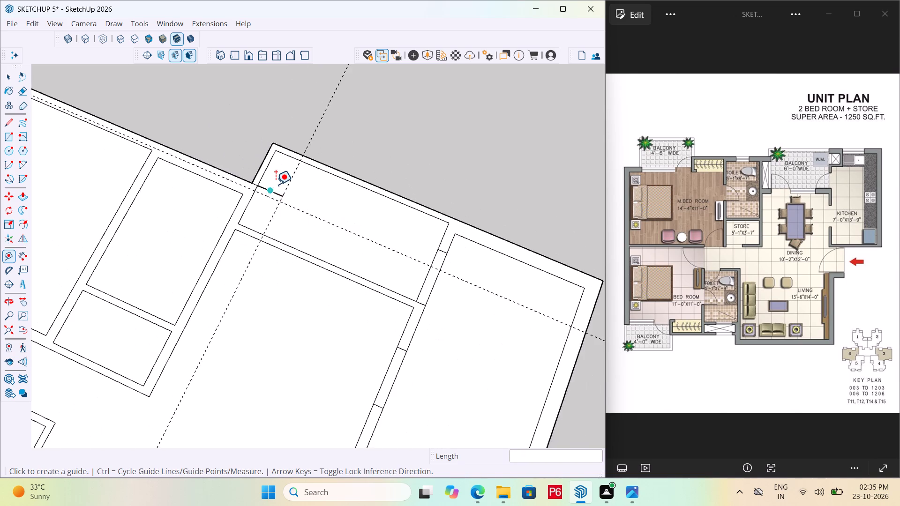
scroll(278, 179, up, 7)
scroll(289, 222, up, 2)
key(l)
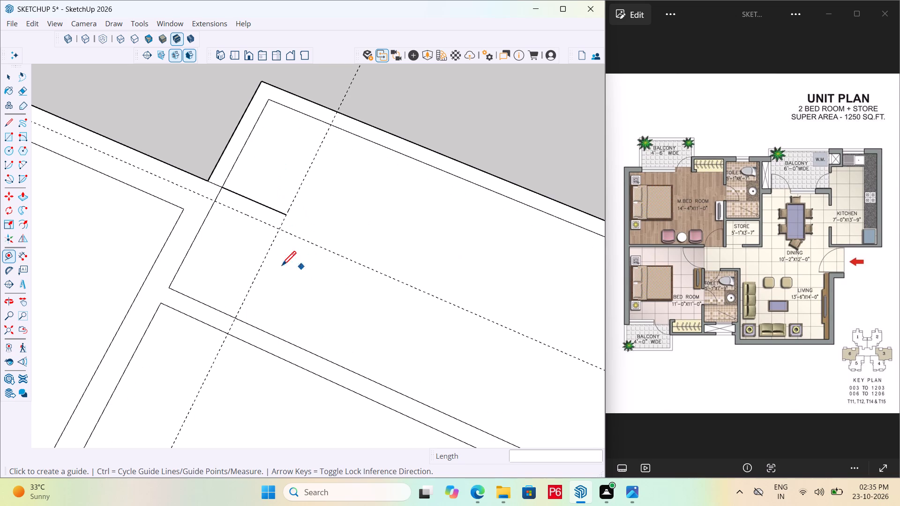
click(287, 217)
click(282, 231)
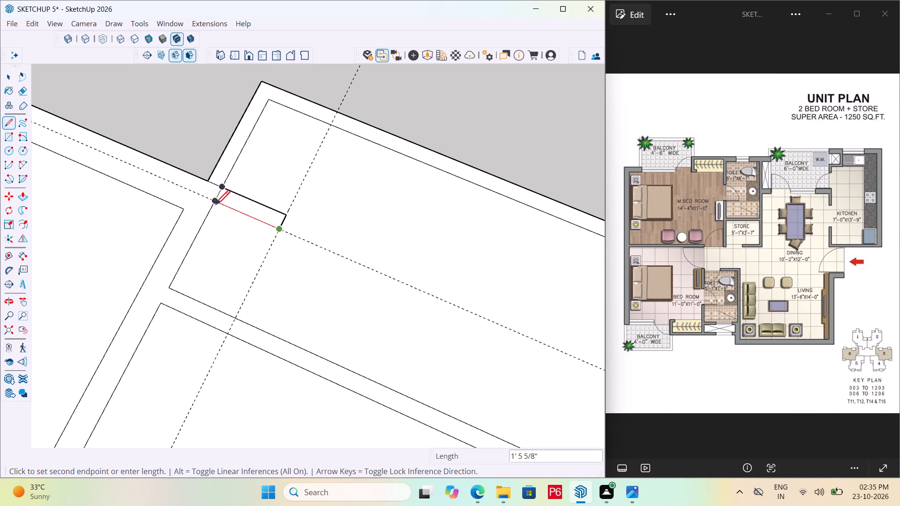
click(215, 205)
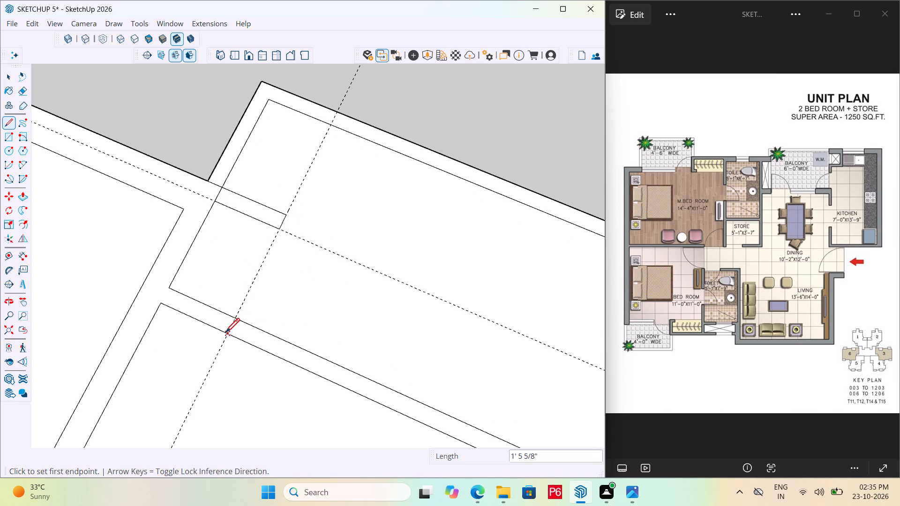
Draw a short line across the balcony-dining wall where the guide from the stub wall's end crosses it.
drag(225, 335, 232, 324)
click(235, 318)
Erase the two balcony guides and the short edge separating the balcony stub wall from the side wall.
scroll(229, 317, down, 4)
key(space)
key(e)
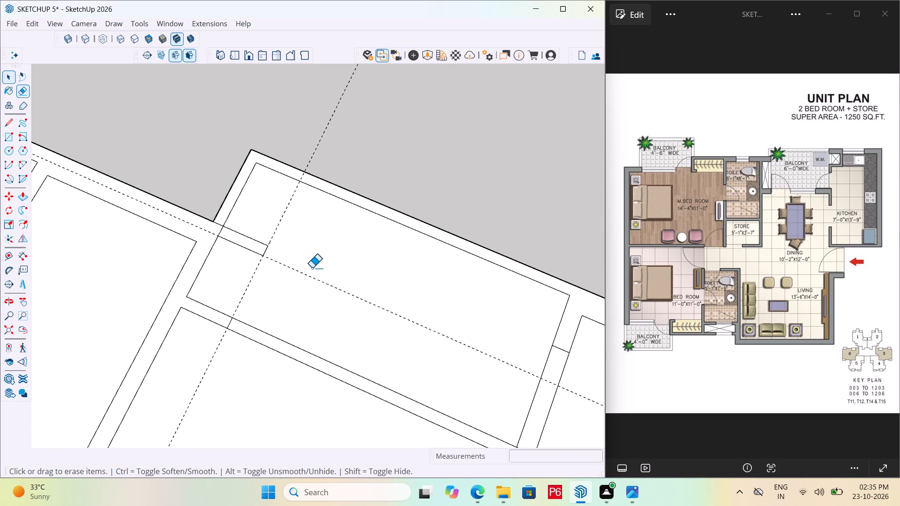
drag(314, 292, 305, 236)
drag(289, 224, 278, 209)
scroll(203, 223, up, 5)
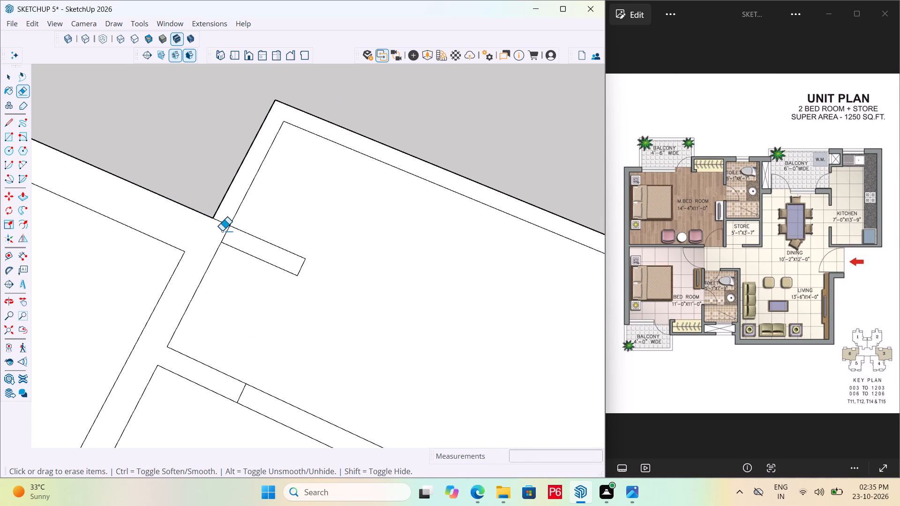
drag(222, 231, 235, 237)
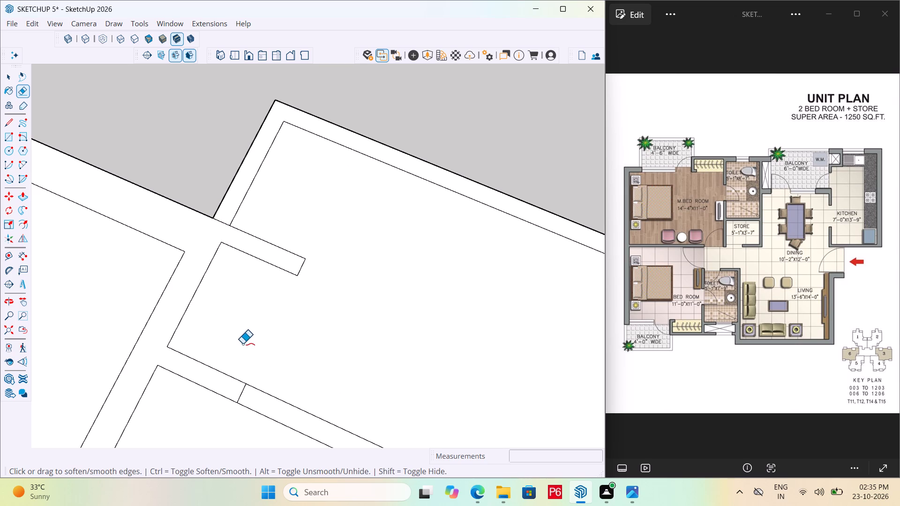
Save the model.
key(ctrl+s)
key(ctrl+s)
key(ctrl+s)
key(ctrl+s)
key(ctrl+s)
key(ctrl+s)
key(ctrl+s)
key(ctrl+s)
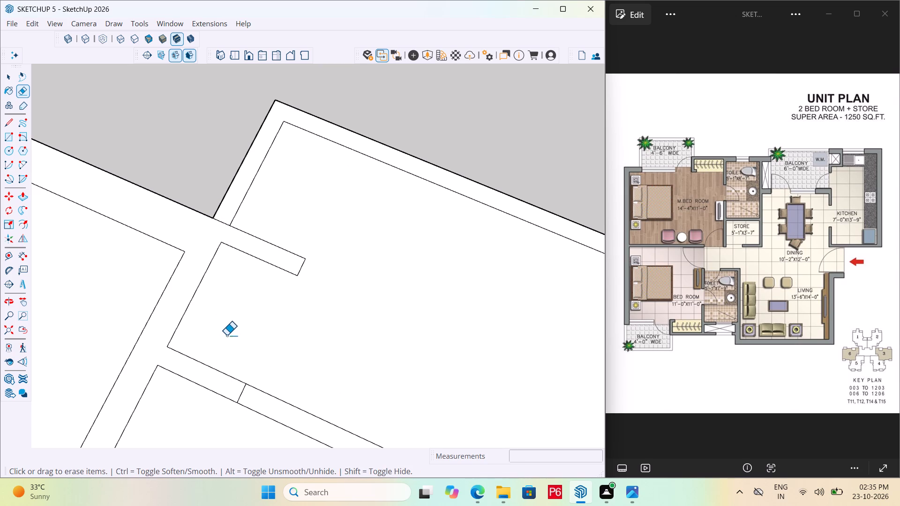
Draw a line about 2' long from the short line across the balcony-dining wall to the stub wall's end corner.
scroll(213, 328, down, 4)
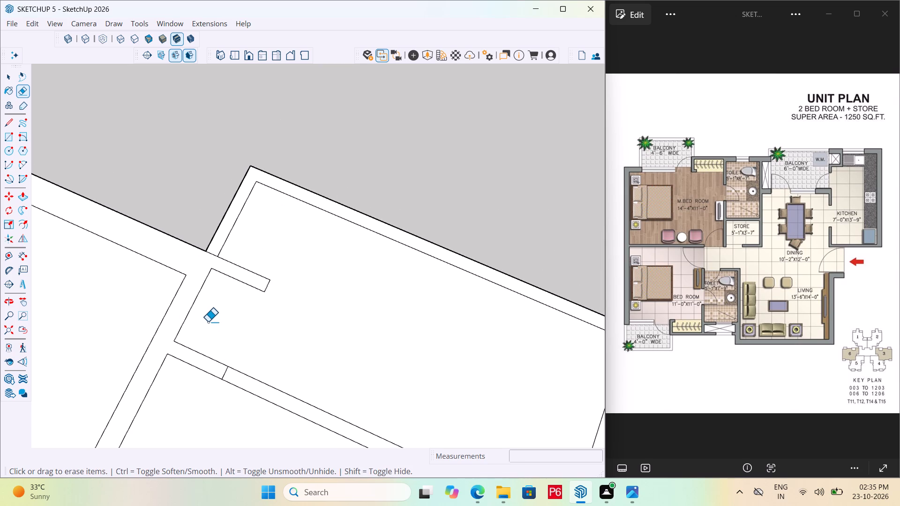
scroll(260, 359, up, 2)
key(l)
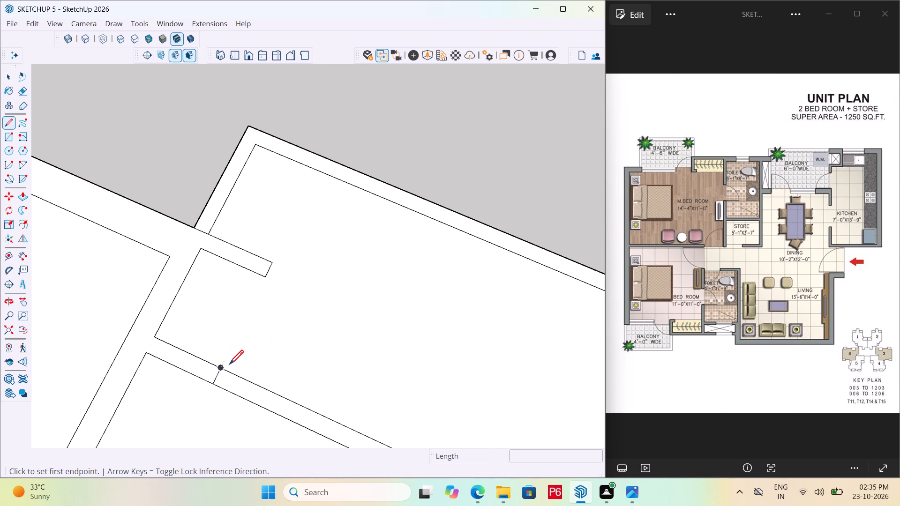
drag(224, 369, 228, 353)
click(263, 277)
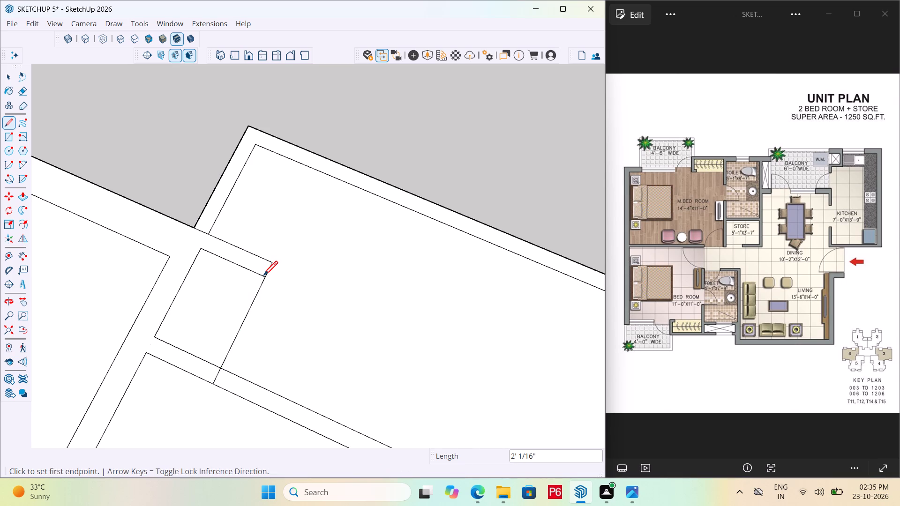
scroll(263, 277, down, 5)
key(space)
scroll(100, 254, down, 1)
scroll(229, 342, up, 2)
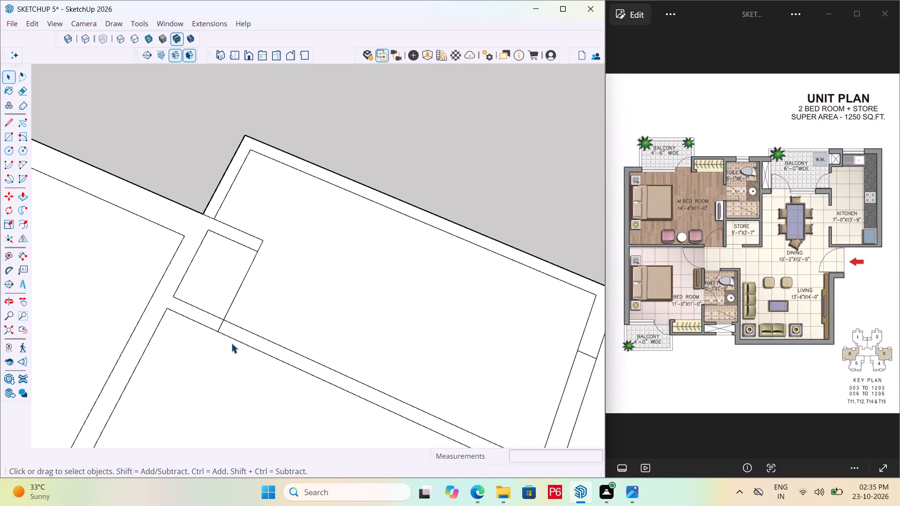
Mark a 3' opening in the balcony-dining wall from its short cross line toward the kitchen, using a guide, and erase the guide.
scroll(231, 343, up, 4)
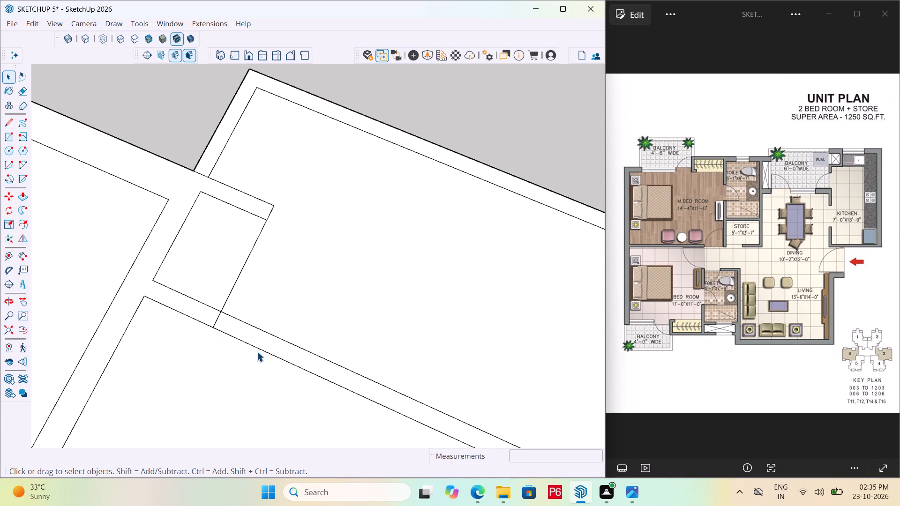
key(t)
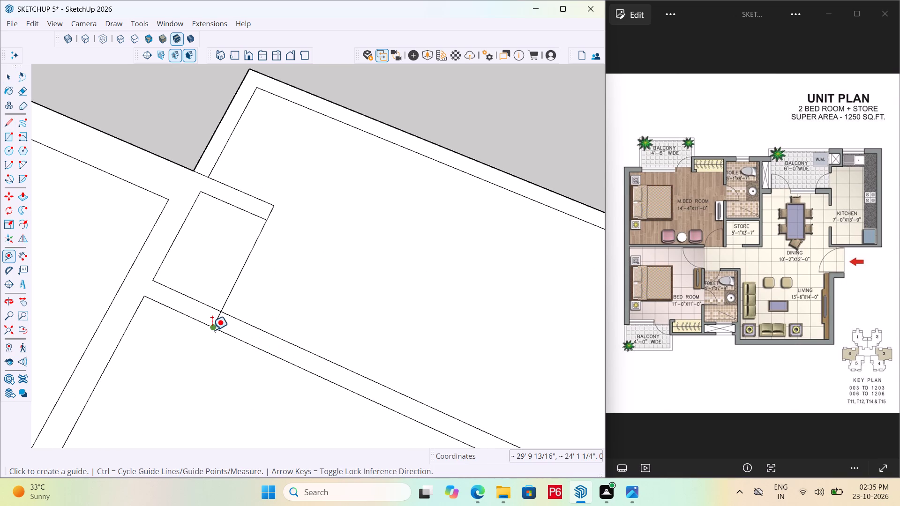
click(217, 320)
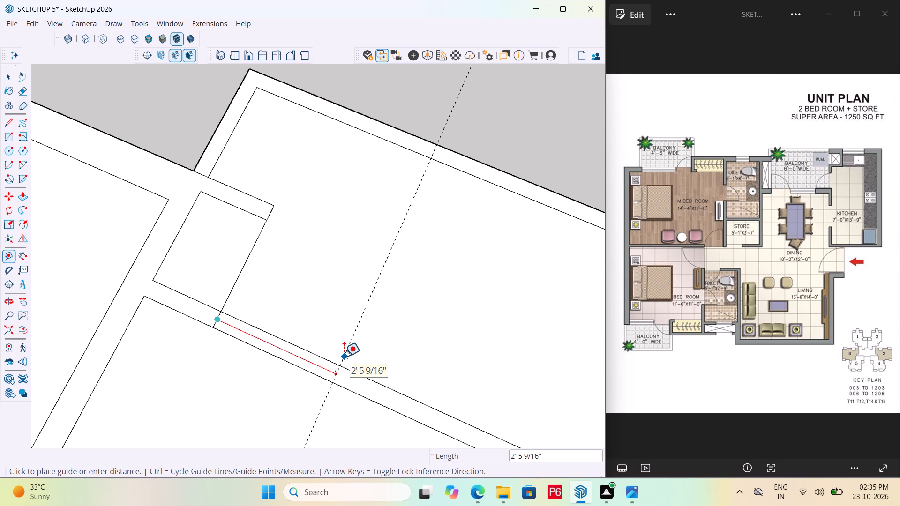
text(3')
key(Return)
scroll(319, 313, down, 4)
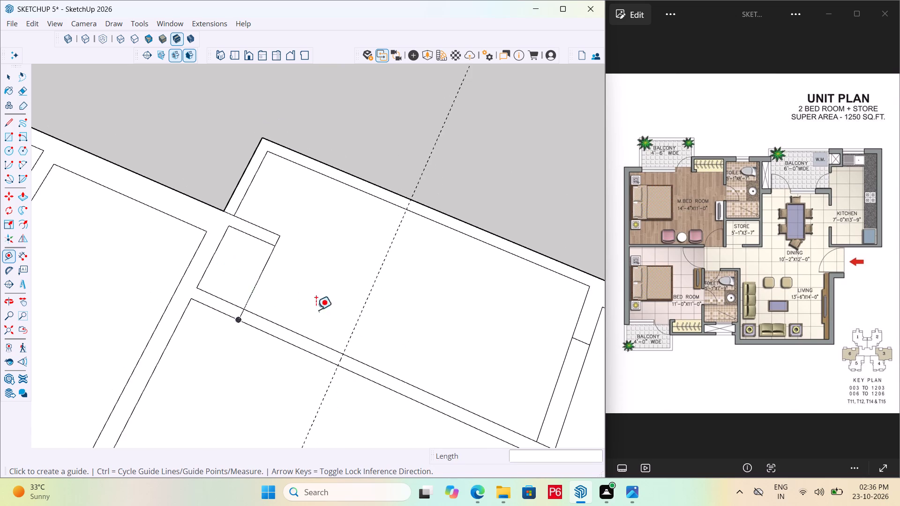
scroll(371, 378, up, 8)
key(l)
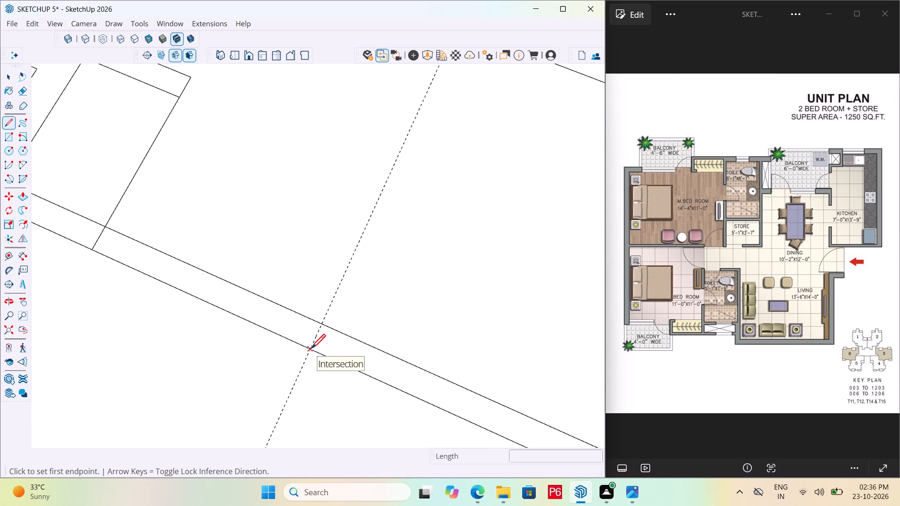
drag(311, 350, 315, 340)
click(322, 327)
key(space)
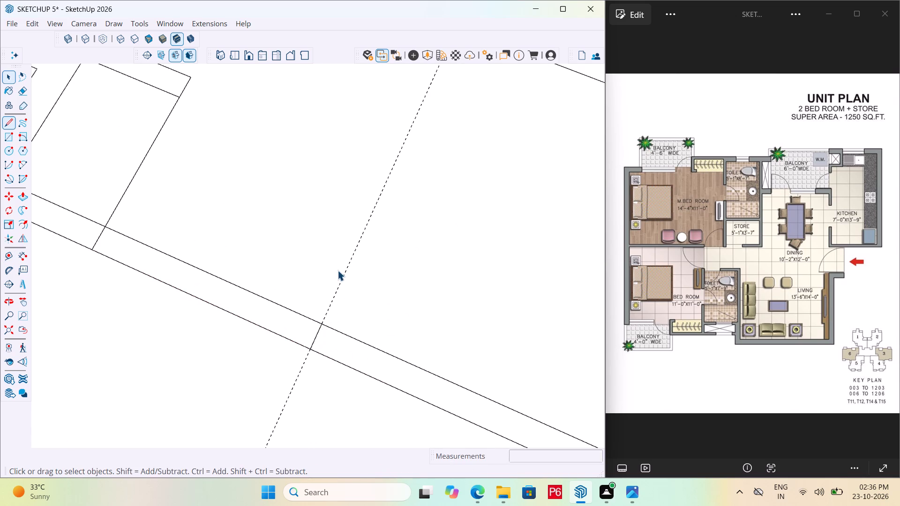
key(e)
drag(337, 270, 371, 277)
Draw a short line across the wall between the master bedroom and its toilet, close to the toilet's store-side corner.
scroll(362, 278, down, 5)
scroll(235, 308, down, 4)
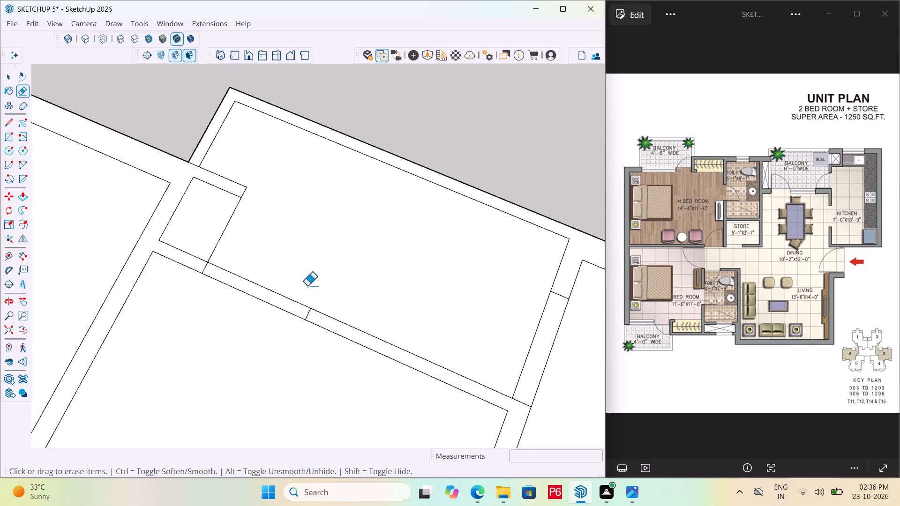
scroll(312, 283, down, 7)
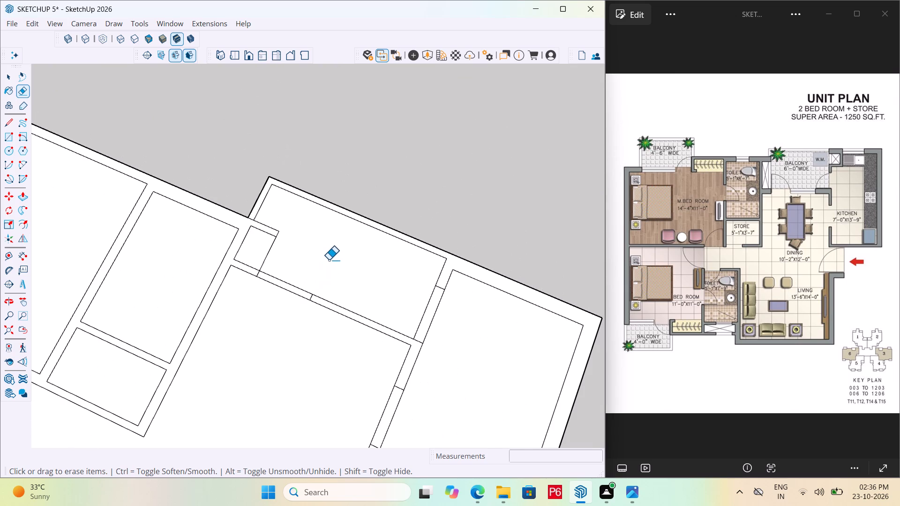
scroll(329, 260, down, 4)
scroll(166, 283, up, 4)
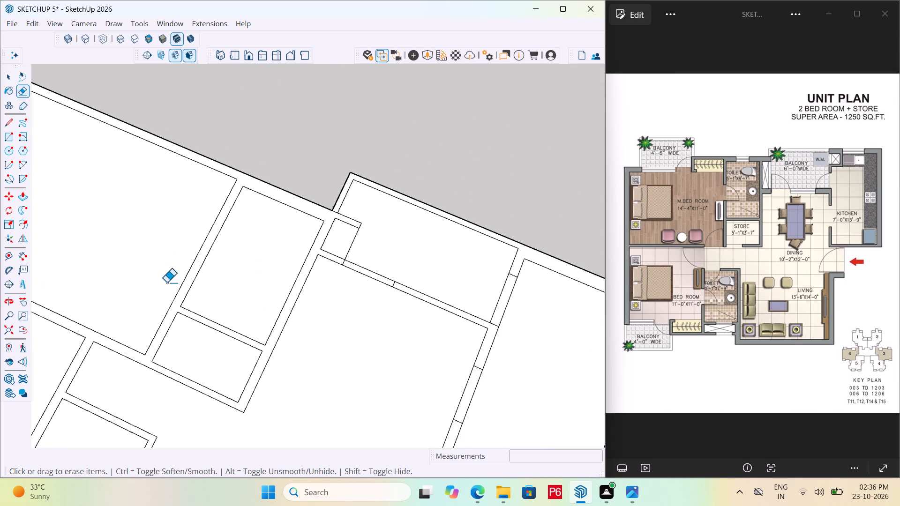
scroll(166, 283, up, 7)
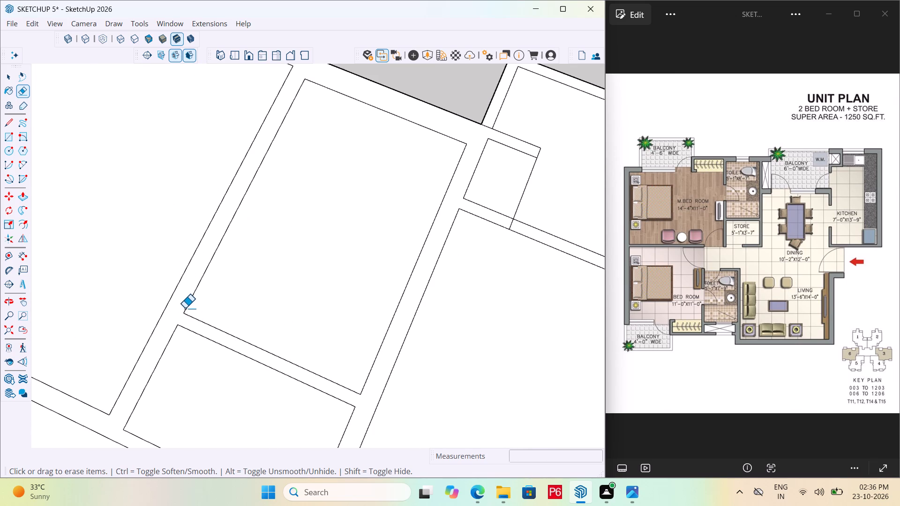
key(l)
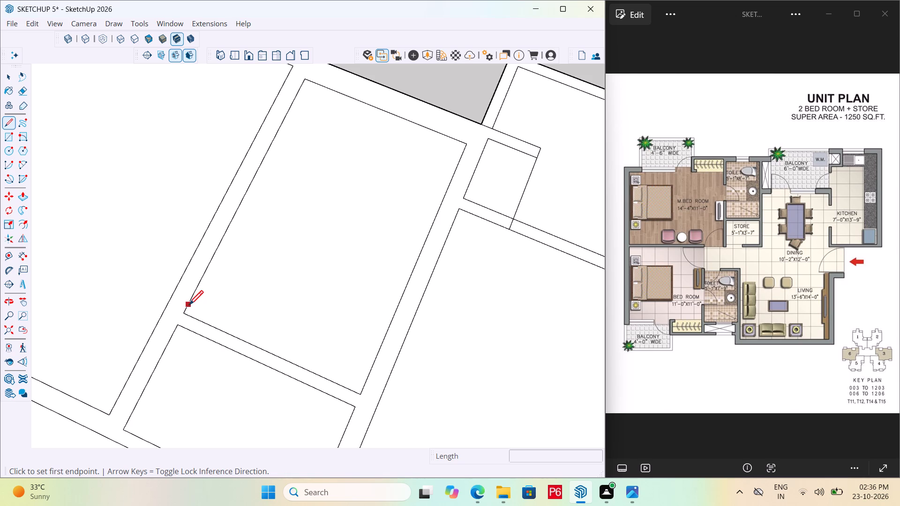
click(189, 306)
click(174, 298)
key(space)
Mark a 3' door opening in the master bedroom-toilet wall from the short cross line, using a guide, and erase the guide.
scroll(175, 299, up, 4)
key(t)
click(181, 303)
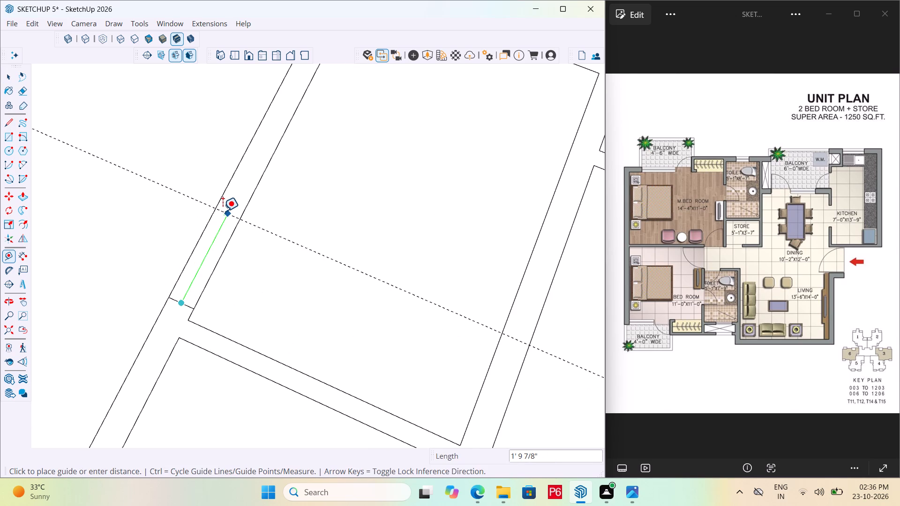
text(3')
key(Return)
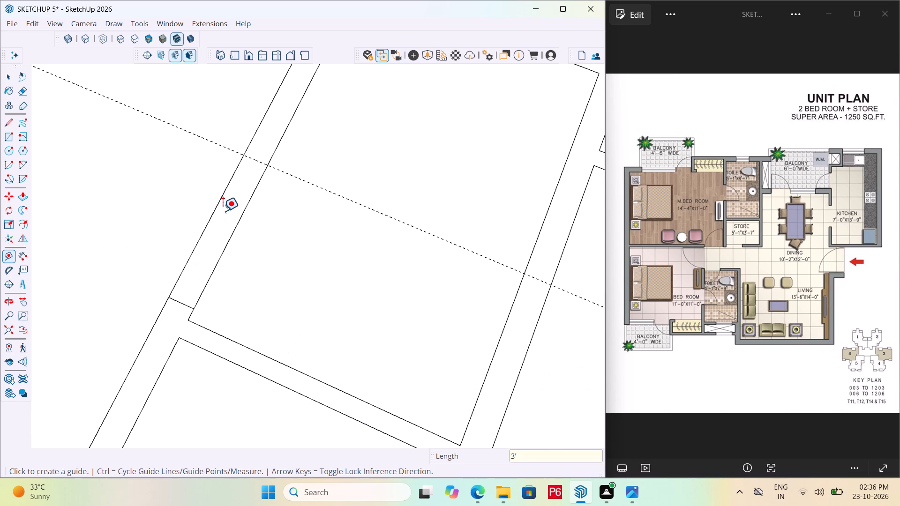
key(l)
click(244, 155)
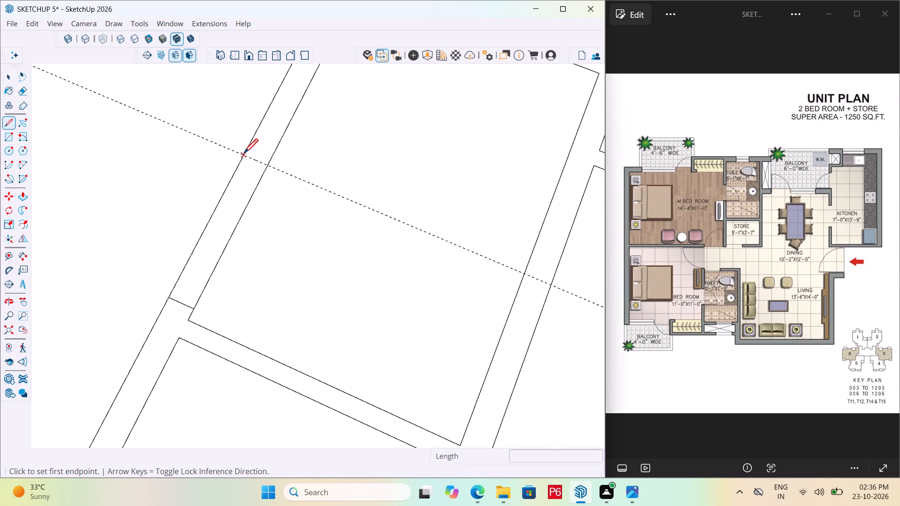
click(269, 166)
key(space)
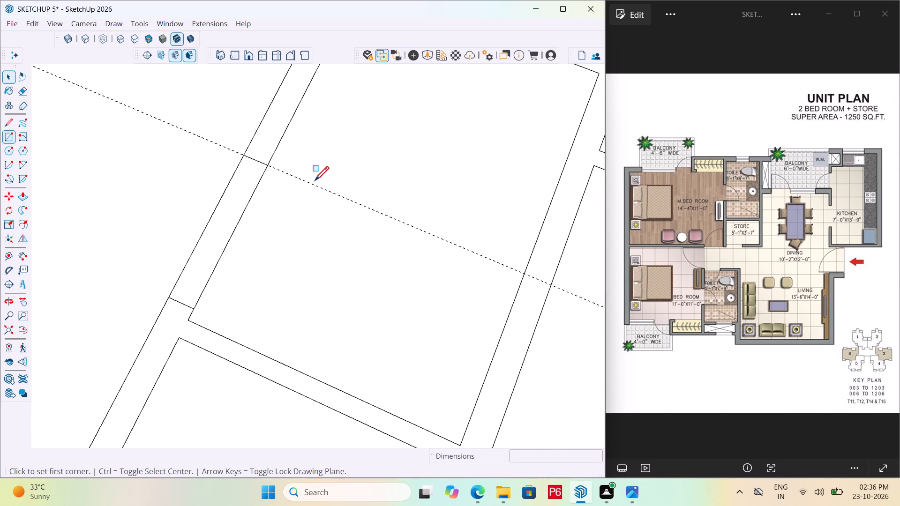
key(r)
key(e)
drag(330, 179, 320, 191)
click(320, 191)
Draw a 6" line across the master bedroom's passage-side wall from the bedroom's inner corner beside the store.
scroll(248, 169, down, 5)
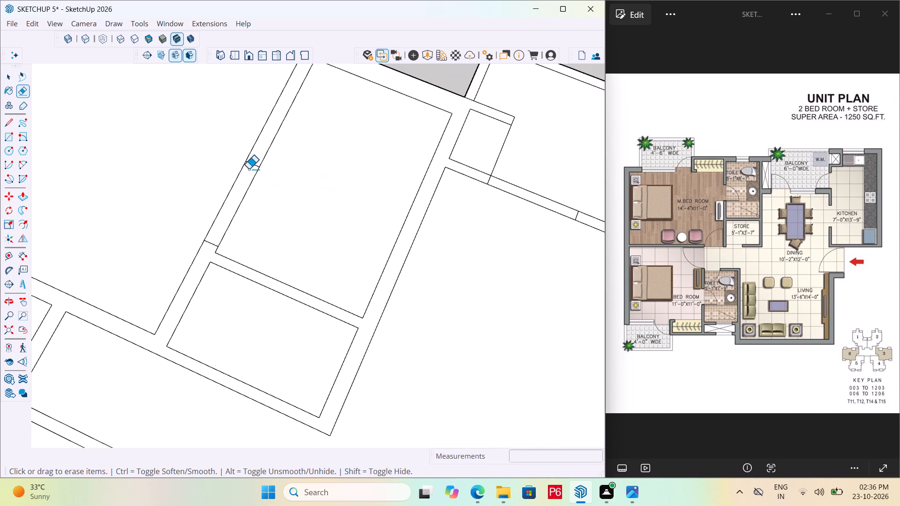
scroll(248, 169, down, 2)
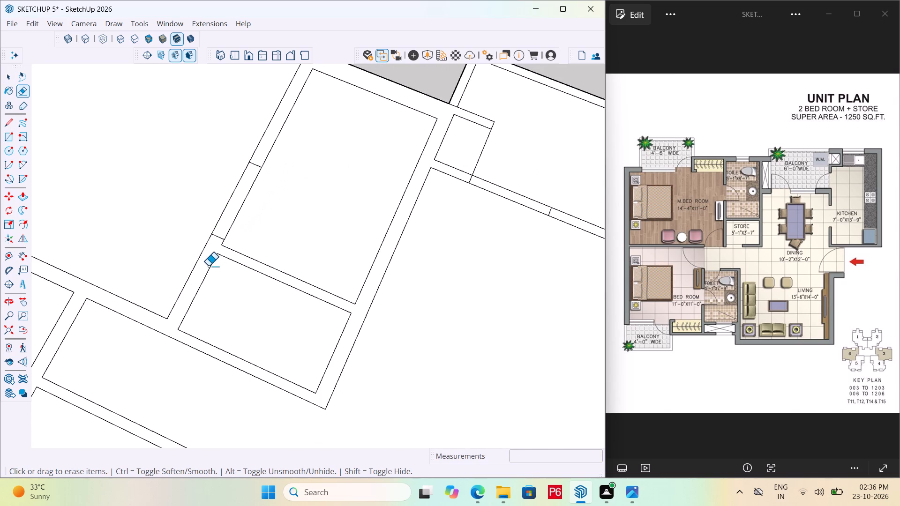
scroll(241, 242, down, 4)
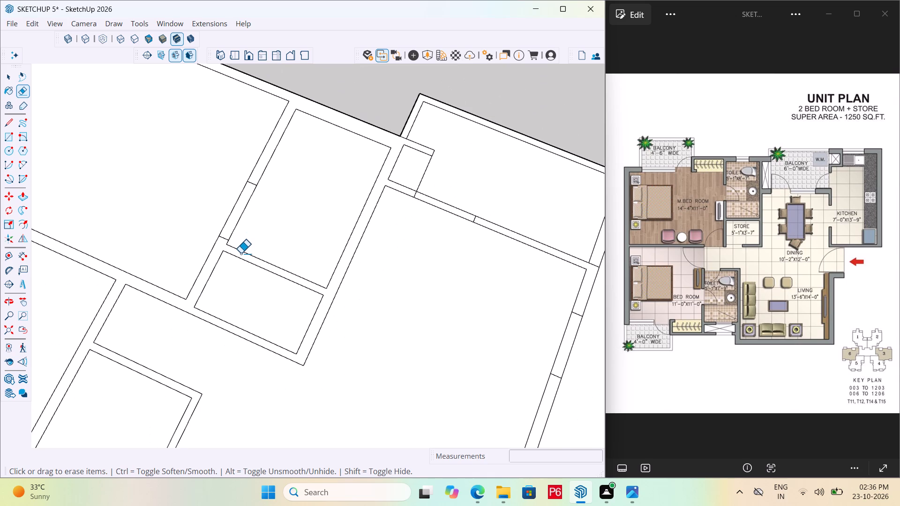
scroll(275, 222, down, 4)
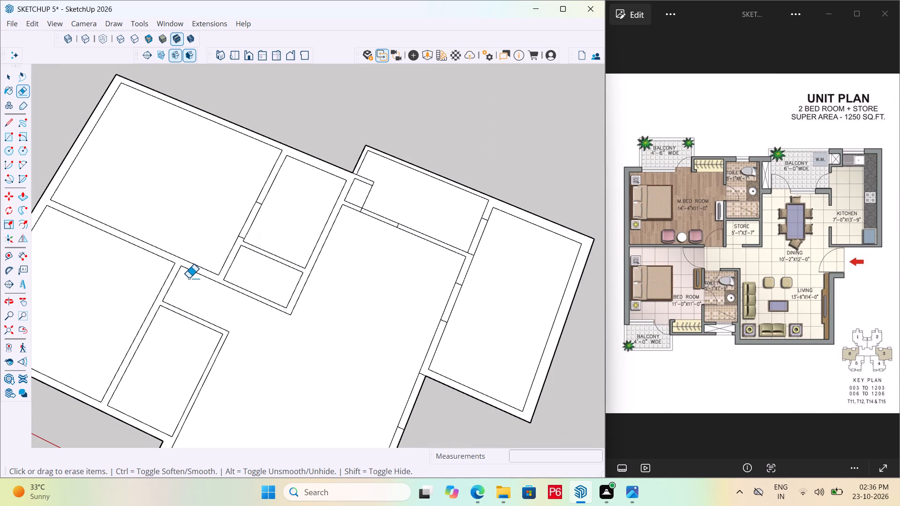
scroll(188, 278, up, 6)
scroll(229, 285, up, 10)
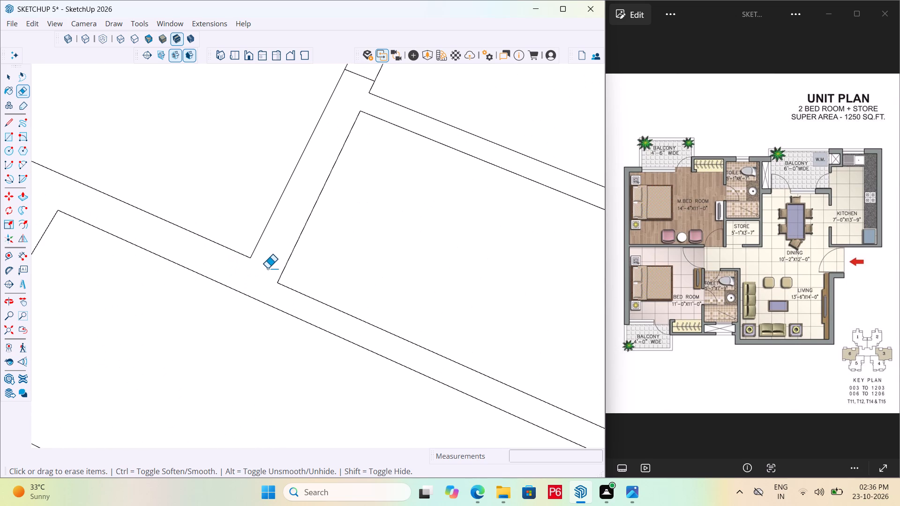
key(l)
click(251, 255)
click(235, 288)
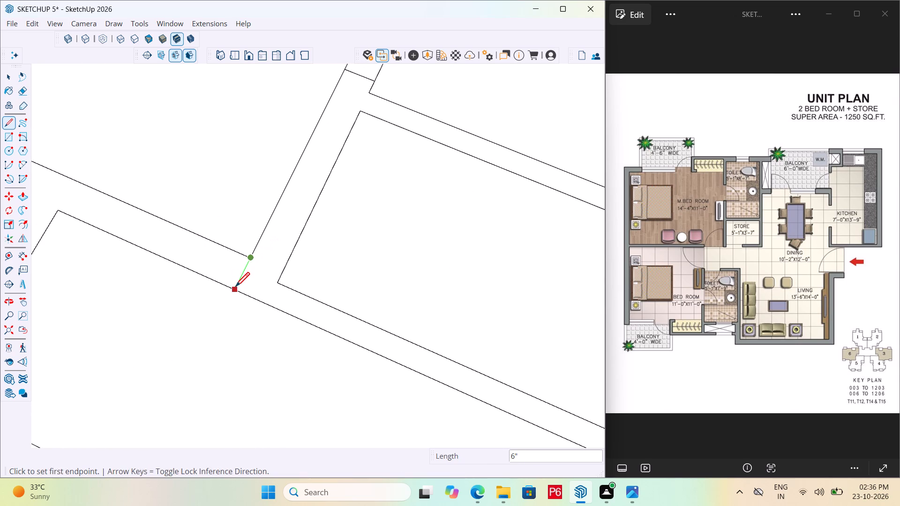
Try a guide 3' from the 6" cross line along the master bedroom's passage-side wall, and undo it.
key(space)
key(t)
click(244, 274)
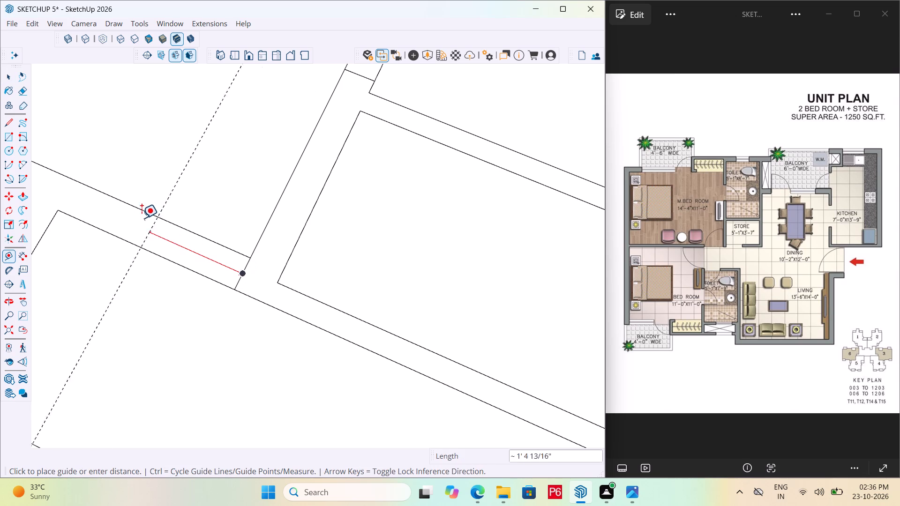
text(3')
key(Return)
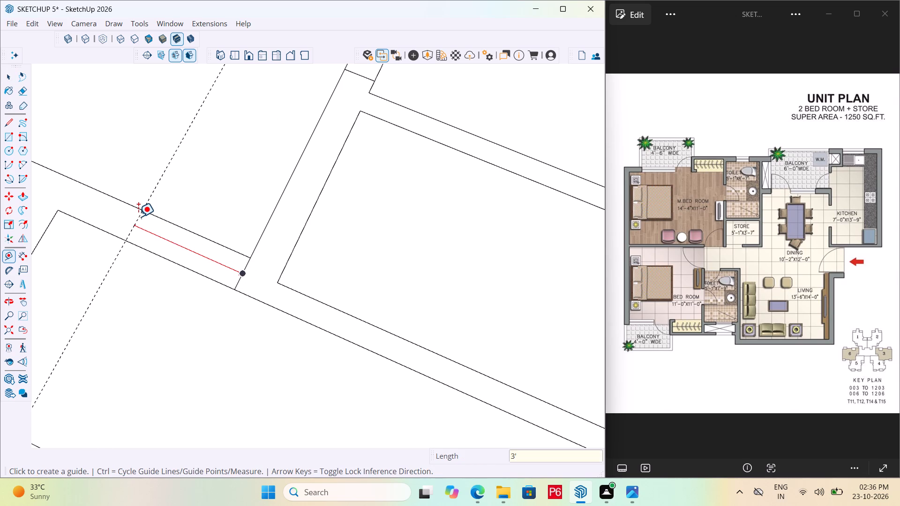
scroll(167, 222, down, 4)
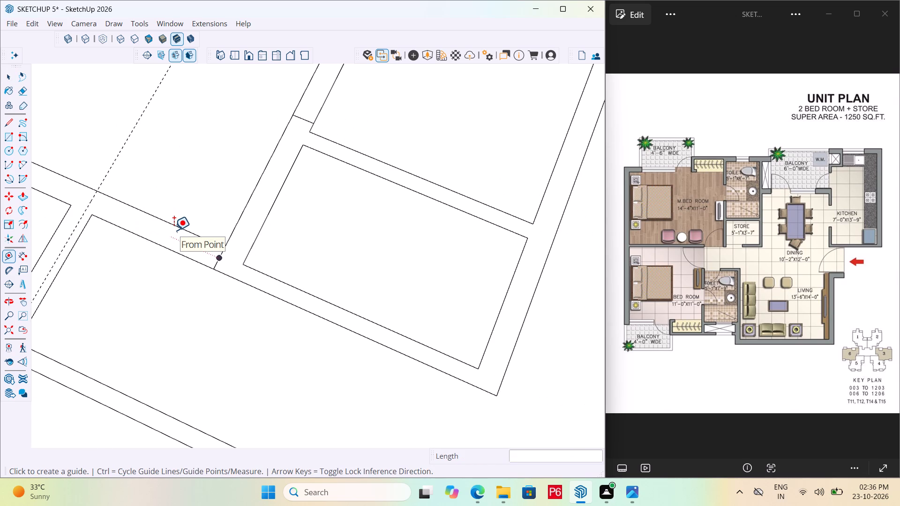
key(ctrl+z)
Delete the passage-side edge of the wall between the second bedroom and the passage.
scroll(258, 242, down, 8)
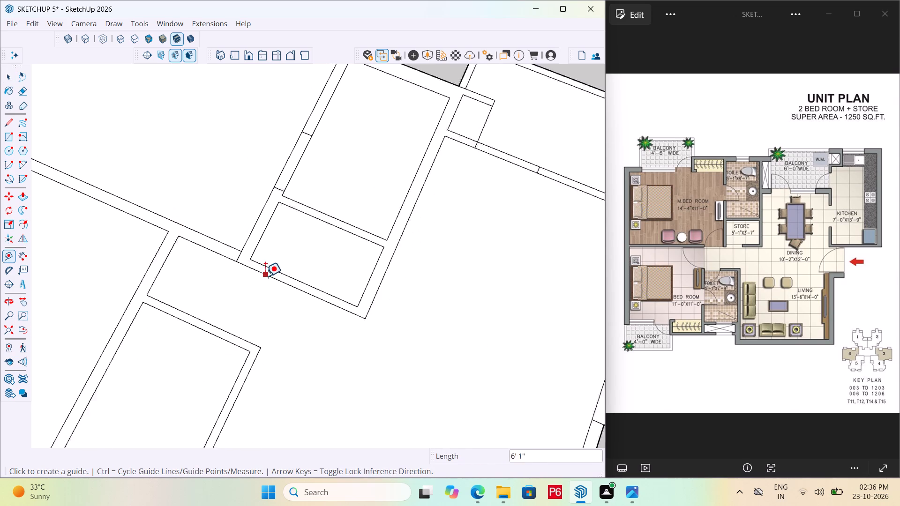
scroll(265, 276, down, 2)
scroll(155, 253, up, 5)
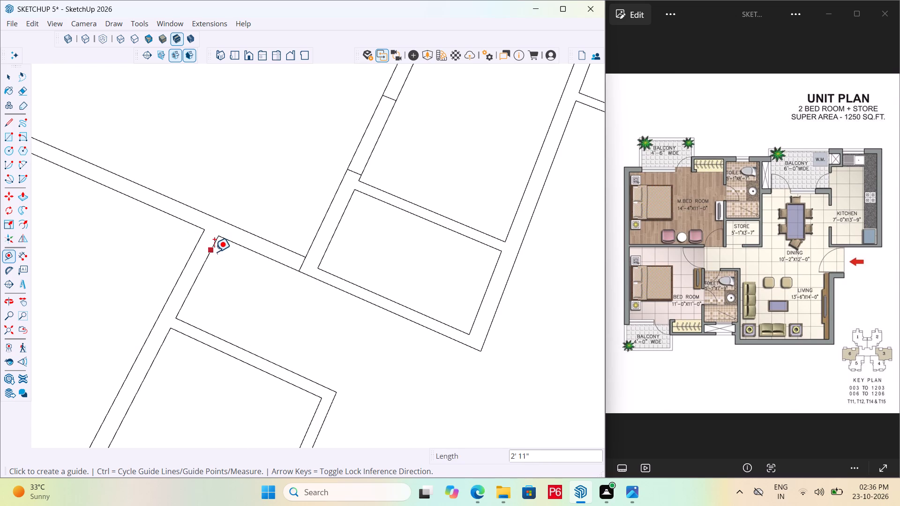
key(space)
click(203, 259)
click(203, 259)
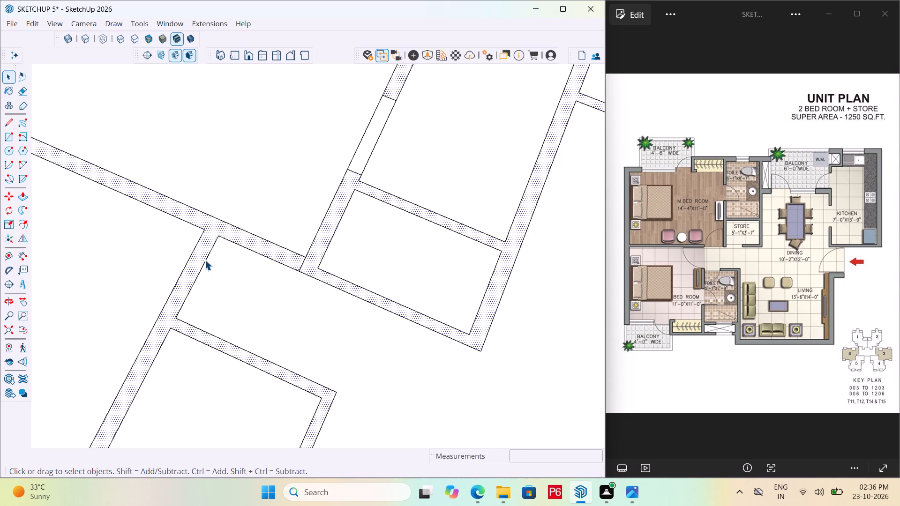
click(206, 260)
key(Delete)
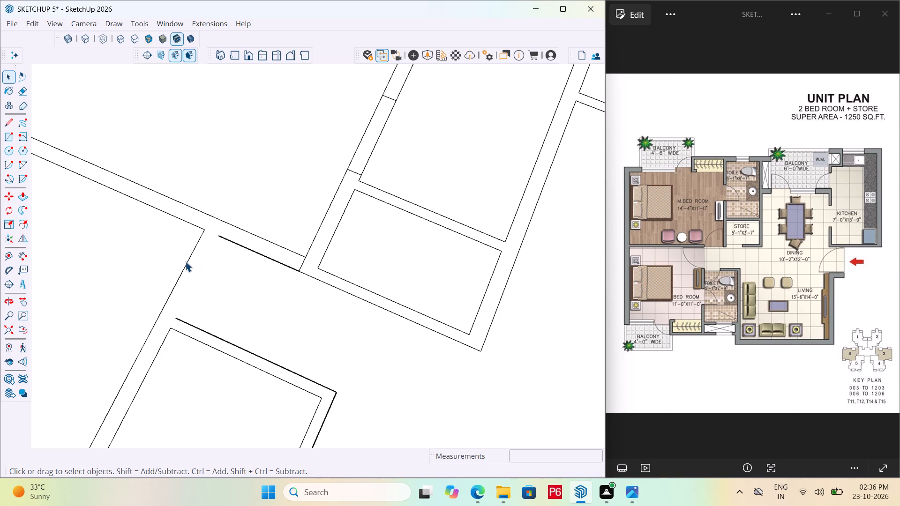
Place a guide 4" from the second bedroom's inner wall edge, on the passage side.
key(r)
key(t)
click(186, 260)
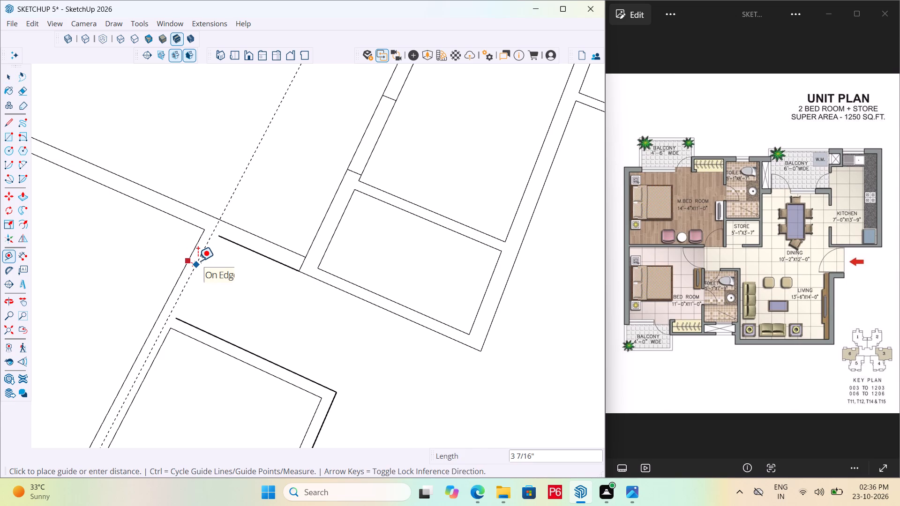
key(Return)
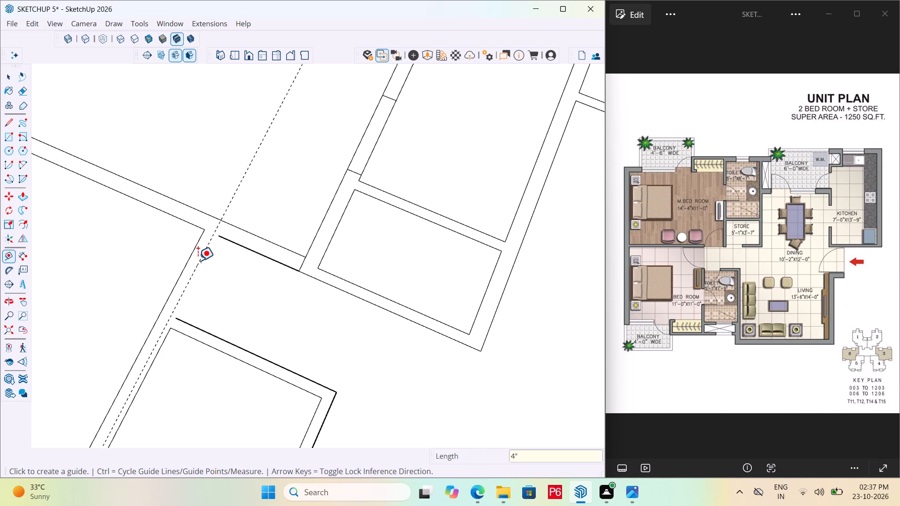
scroll(184, 315, up, 5)
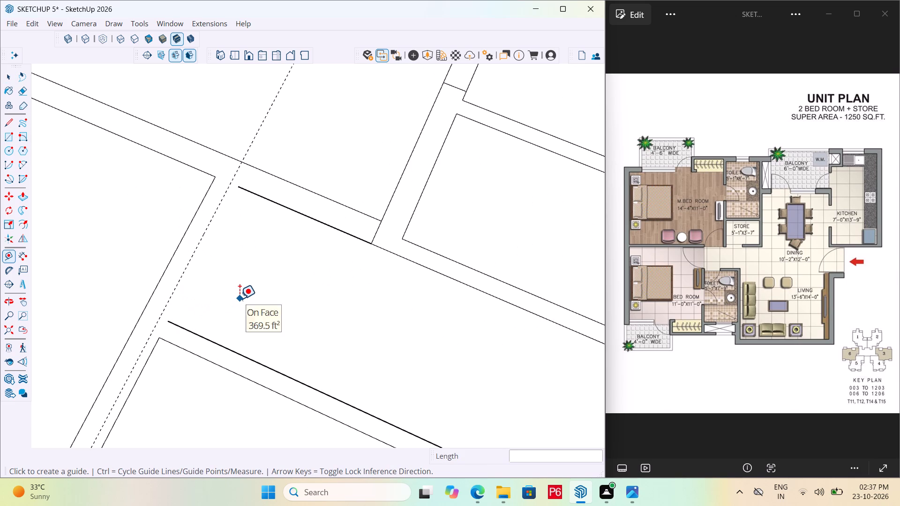
Redraw the passage-side wall edge along the 4" guide, extend both adjoining wall edges 2" to meet it, and erase the overhang and guide.
key(r)
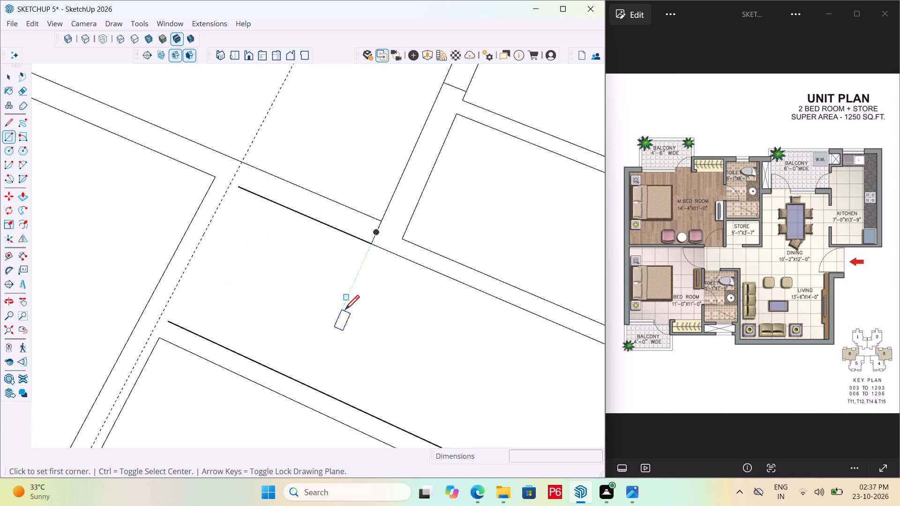
key(l)
scroll(239, 175, up, 4)
click(239, 192)
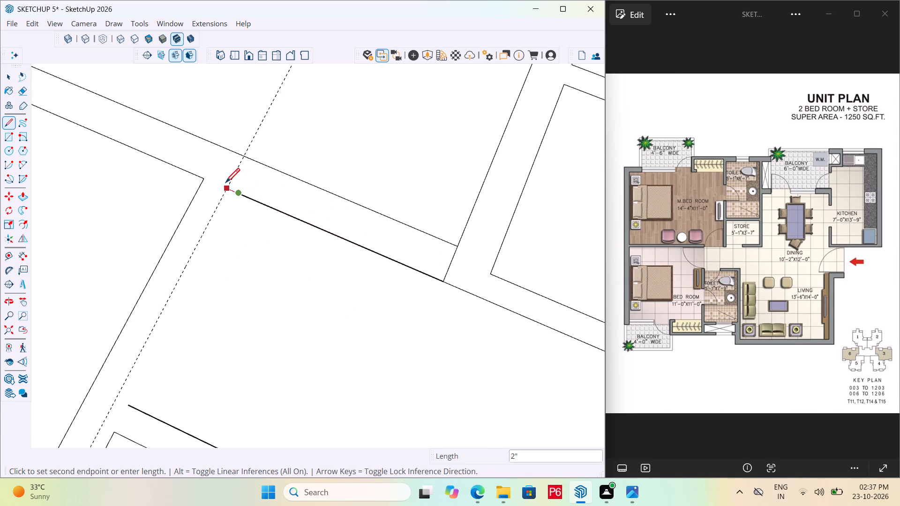
click(226, 186)
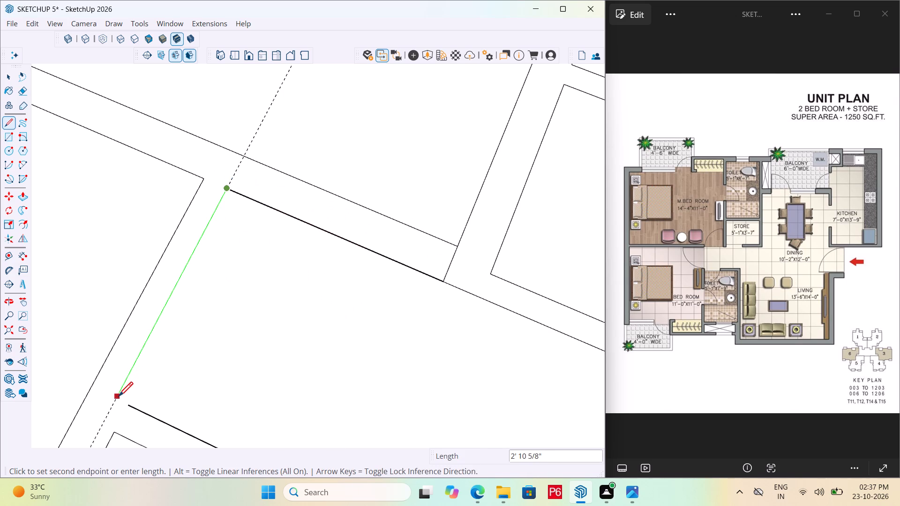
click(109, 407)
key(space)
key(l)
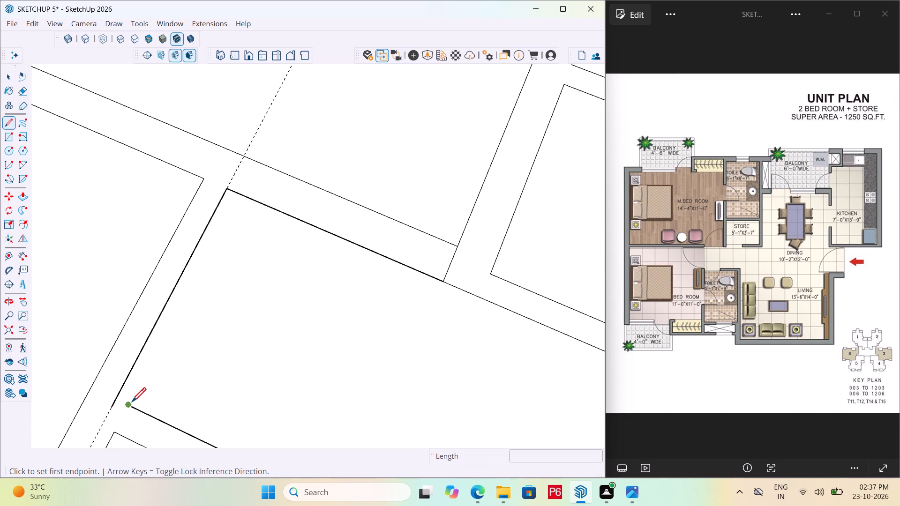
drag(132, 408, 130, 403)
click(116, 395)
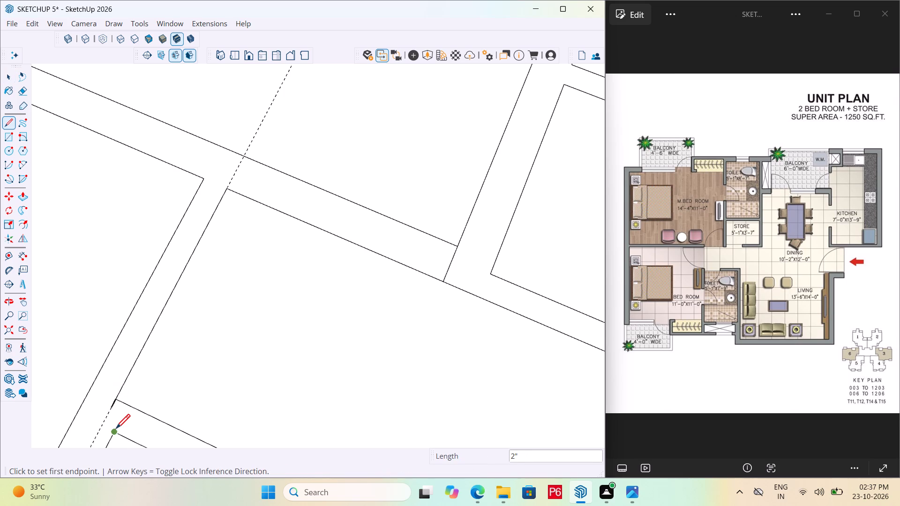
scroll(114, 427, up, 4)
key(e)
drag(114, 403, 110, 394)
scroll(94, 368, down, 5)
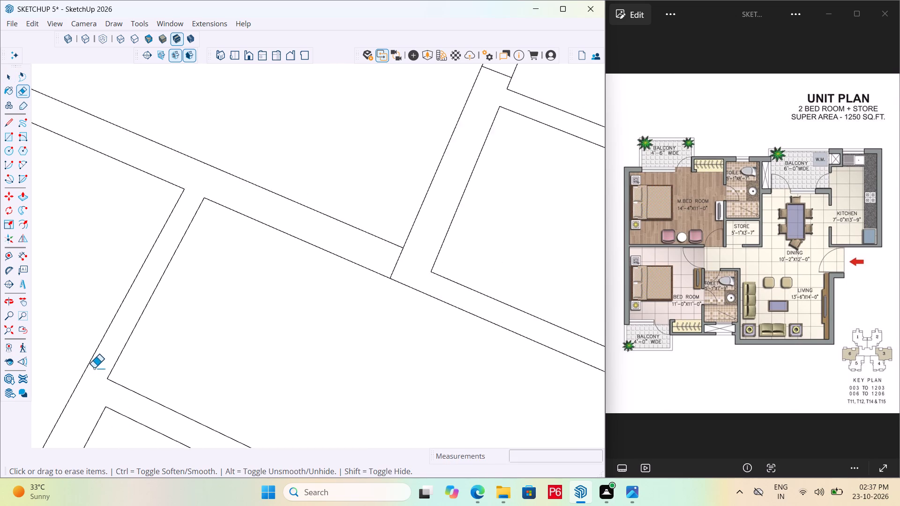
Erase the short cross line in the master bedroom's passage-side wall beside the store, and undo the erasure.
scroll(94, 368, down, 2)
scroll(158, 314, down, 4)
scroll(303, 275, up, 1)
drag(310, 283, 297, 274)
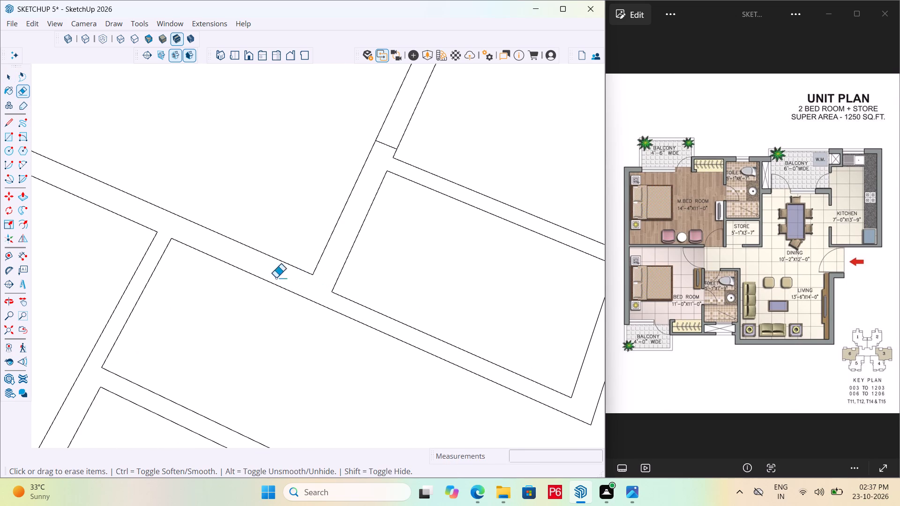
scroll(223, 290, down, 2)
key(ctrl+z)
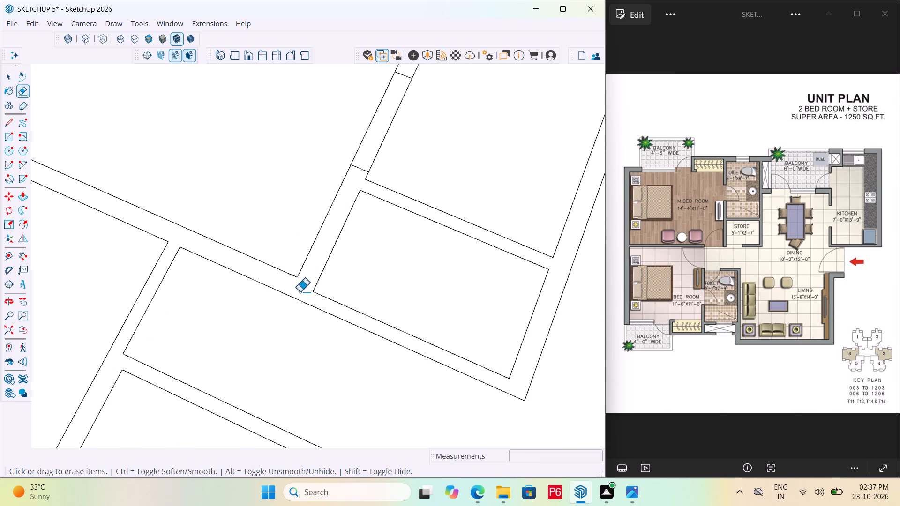
Place a guide 3' from the cross line beside the store, along the master bedroom's passage-side wall.
scroll(299, 295, up, 3)
key(t)
click(293, 281)
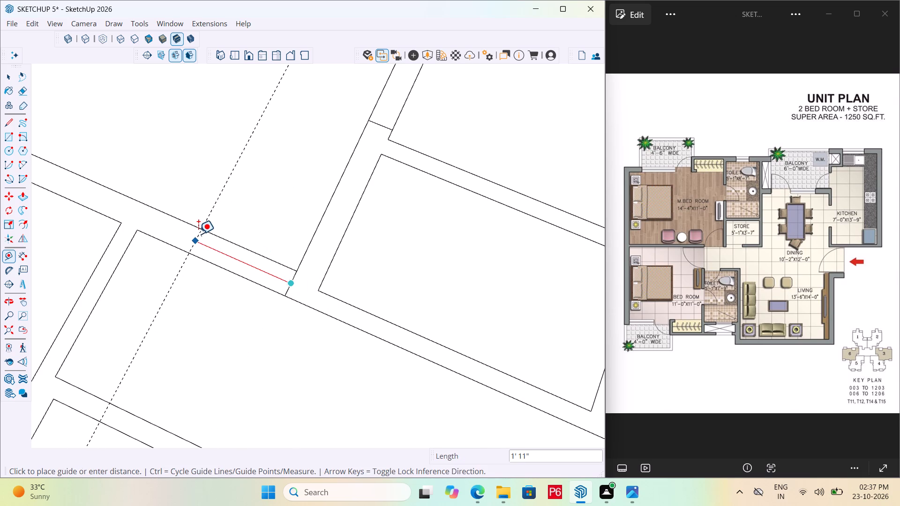
text(3')
key(Return)
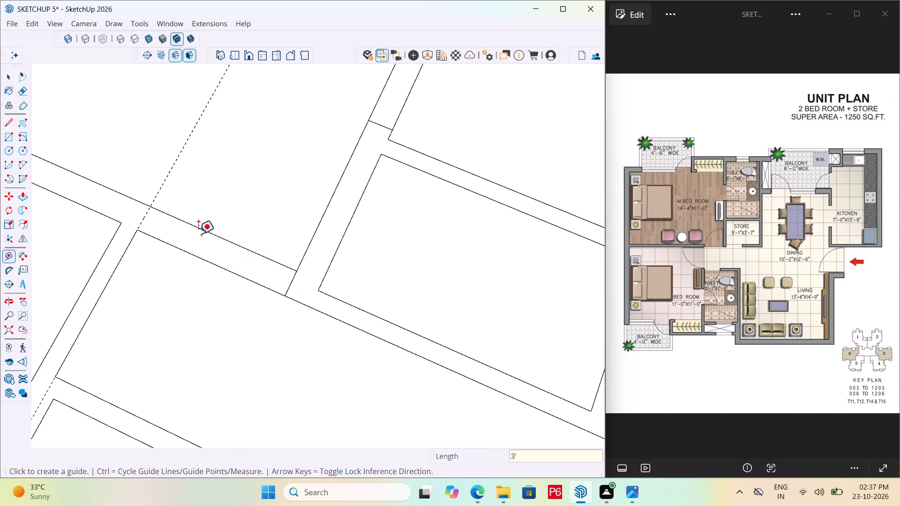
key(space)
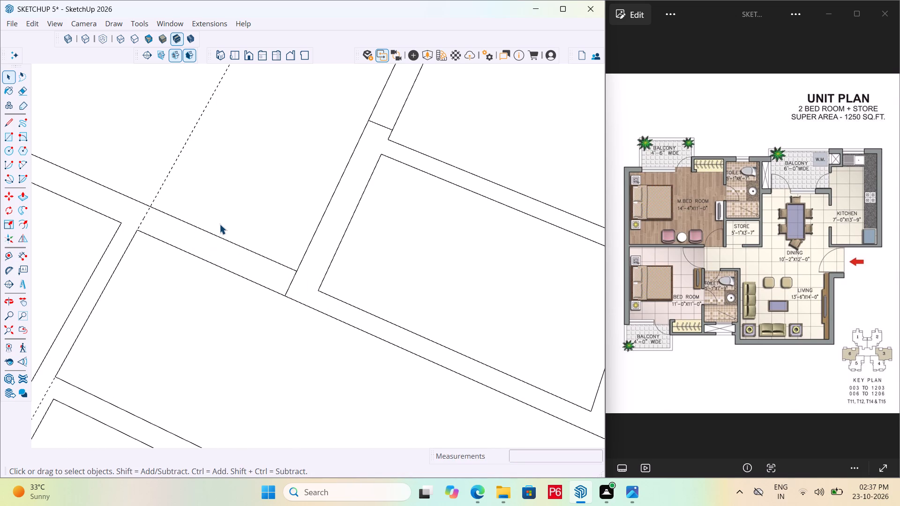
Draw a 6" line across the master bedroom's passage-side wall at the 3' guide, and erase the guide.
scroll(219, 224, up, 2)
key(l)
drag(118, 230, 125, 219)
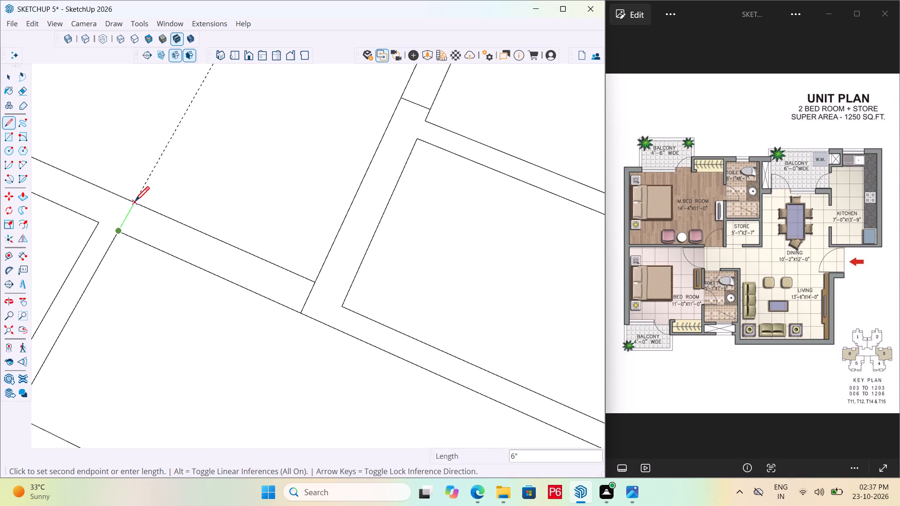
click(135, 202)
key(space)
scroll(184, 201, down, 3)
key(e)
drag(183, 153, 170, 135)
scroll(266, 209, down, 4)
Save the model.
key(ctrl+s)
key(ctrl+s)
key(ctrl+s)
key(ctrl+s)
key(ctrl+s)
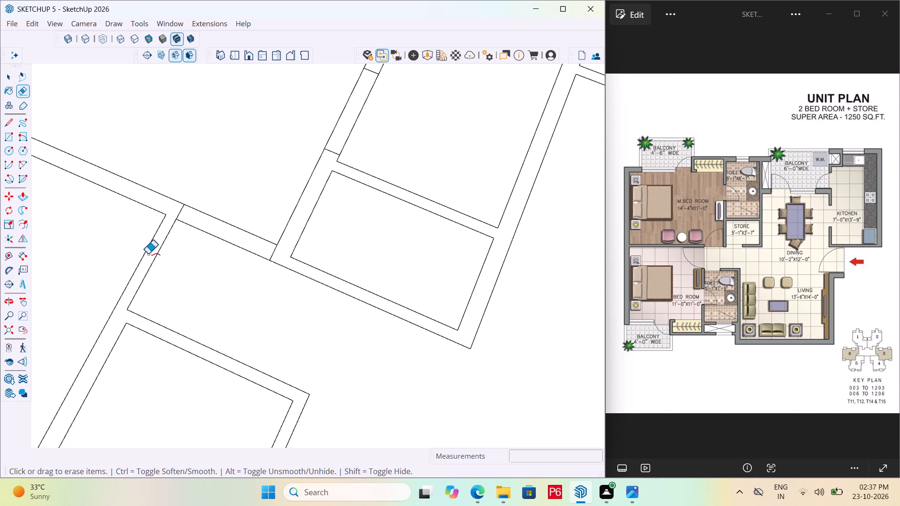
key(ctrl+s)
key(ctrl+s)
key(ctrl+s)
key(ctrl+s)
Draw a 4" line across the second bedroom's passage-side wall, close to the bedroom's inner corner.
scroll(144, 241, up, 11)
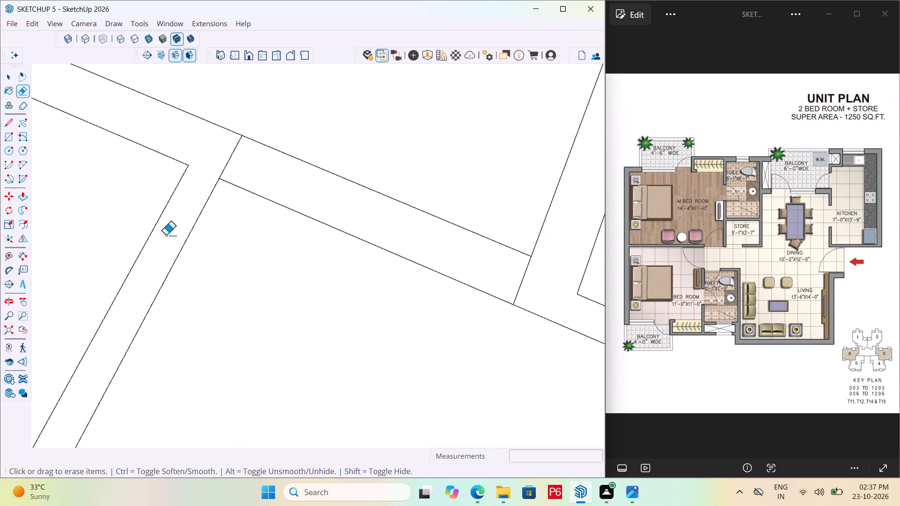
key(l)
scroll(222, 187, down, 5)
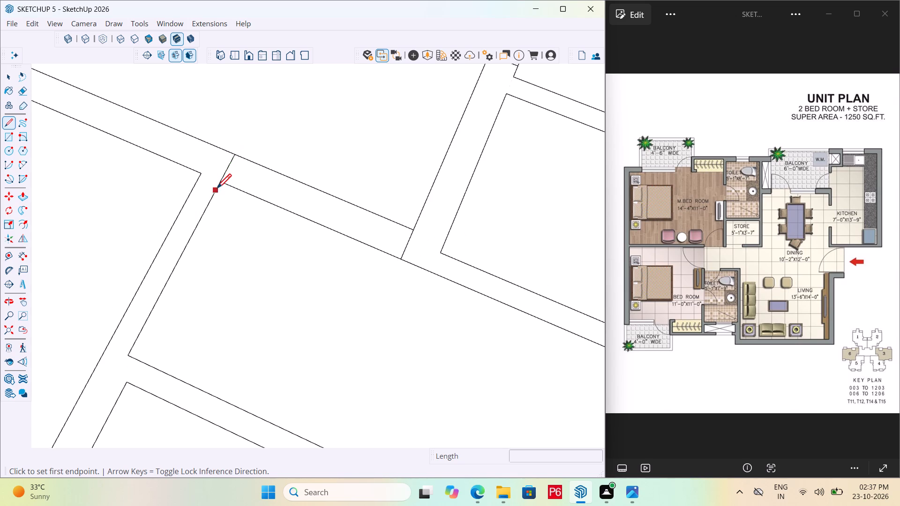
click(217, 189)
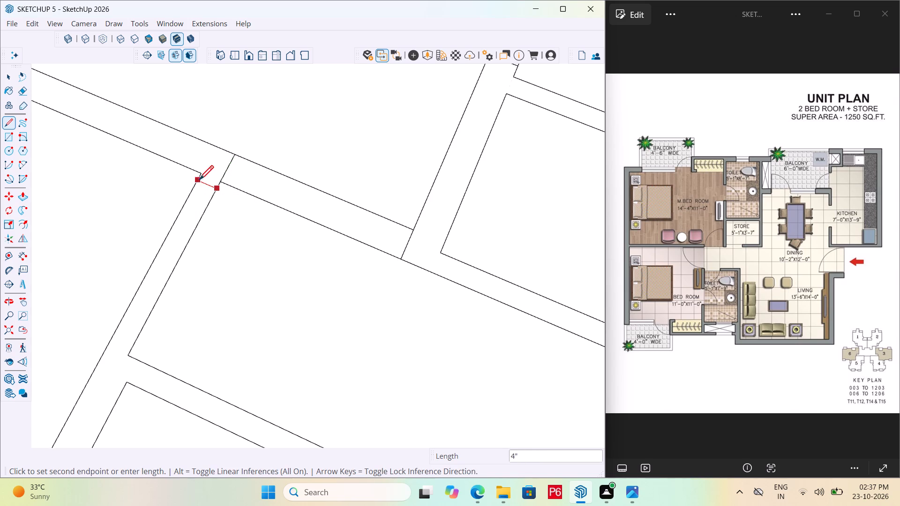
click(196, 180)
key(space)
Place a guide 2'9" from the 4" cross line along the second bedroom's passage-side wall, toward the toilet.
key(t)
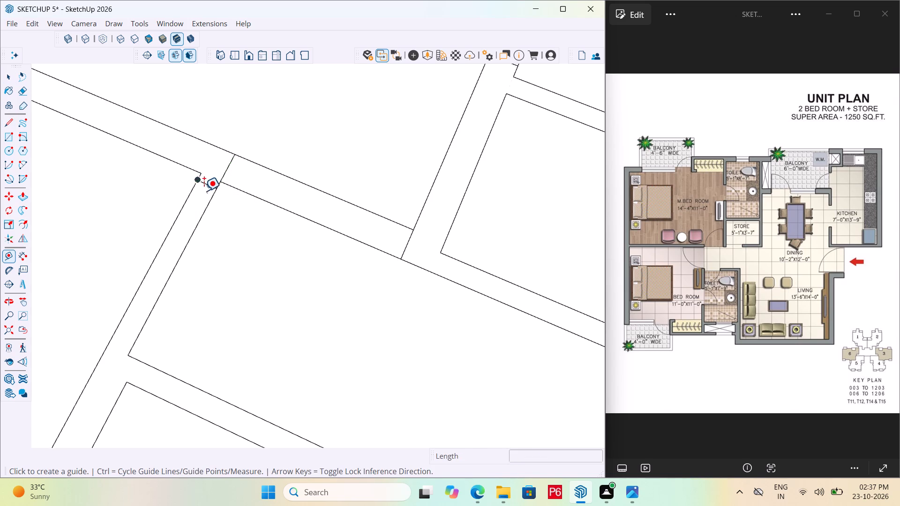
click(206, 185)
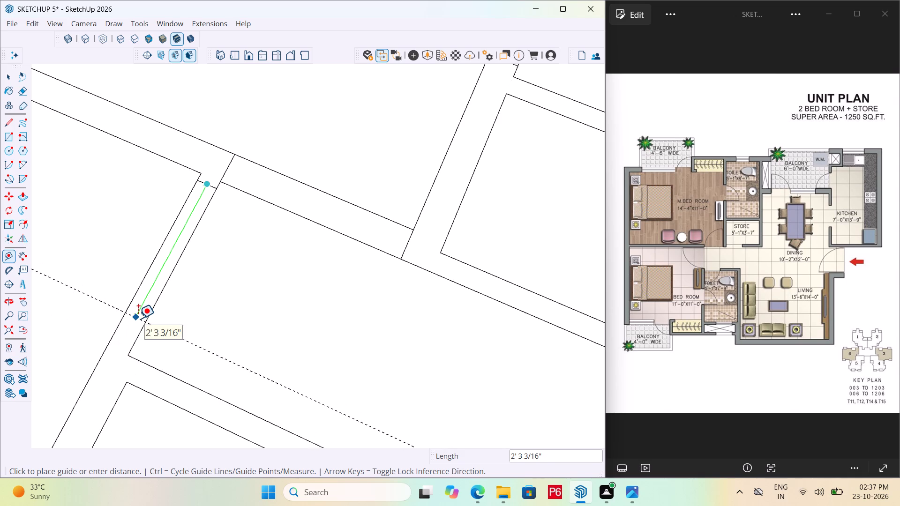
text(2'9")
key(Return)
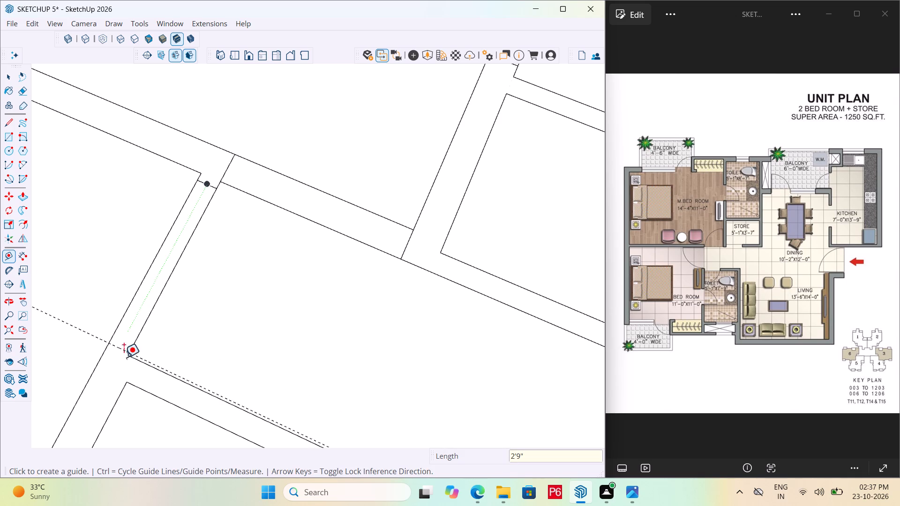
Draw a 4" line across the second bedroom's wall from the toilet's outer corner beside the 2'9" guide, and erase the guide.
scroll(119, 363, up, 6)
key(l)
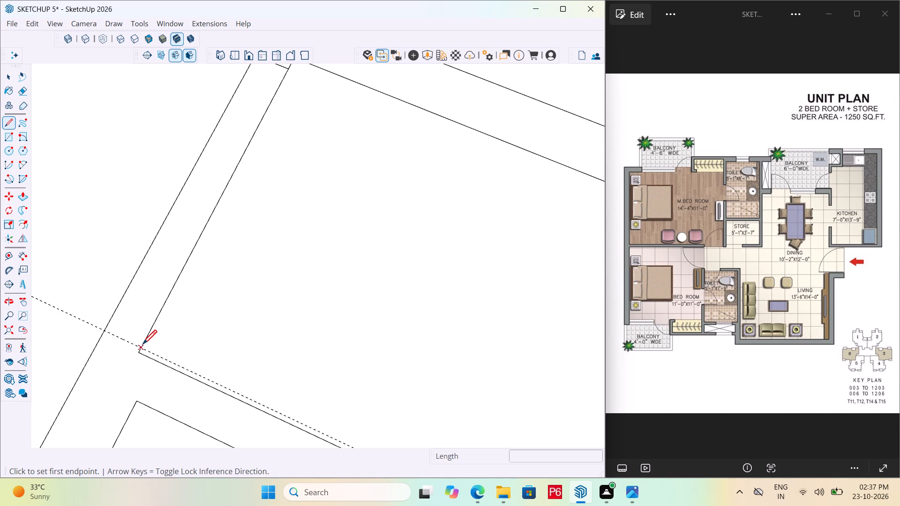
click(142, 346)
click(101, 335)
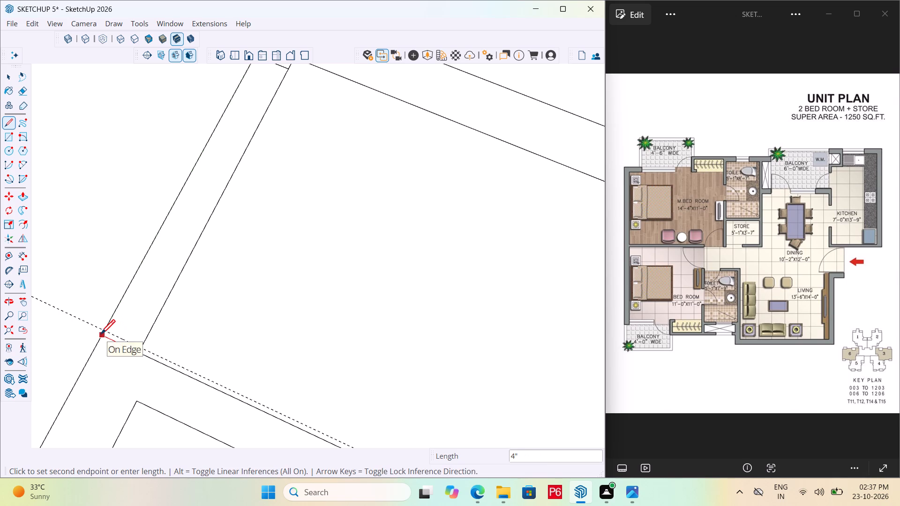
key(space)
scroll(109, 294, down, 5)
key(e)
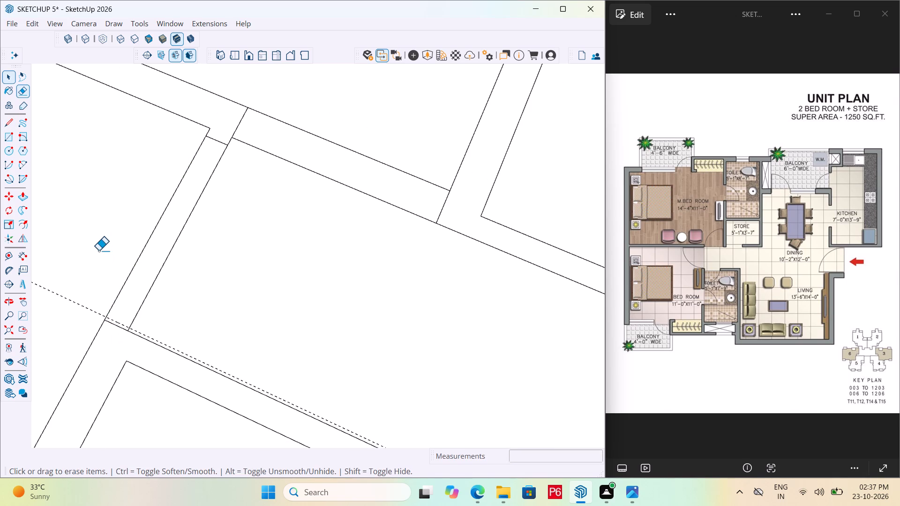
drag(71, 274, 64, 298)
click(64, 298)
scroll(152, 237, down, 7)
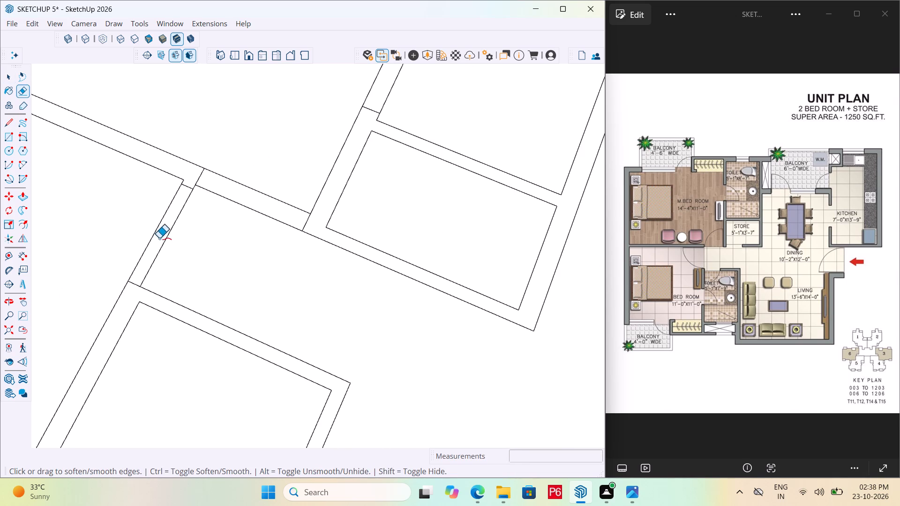
Save the model with the second bedroom's door opening marked.
key(ctrl+s)
key(ctrl+s)
key(ctrl+s)
key(ctrl+s)
key(ctrl+s)
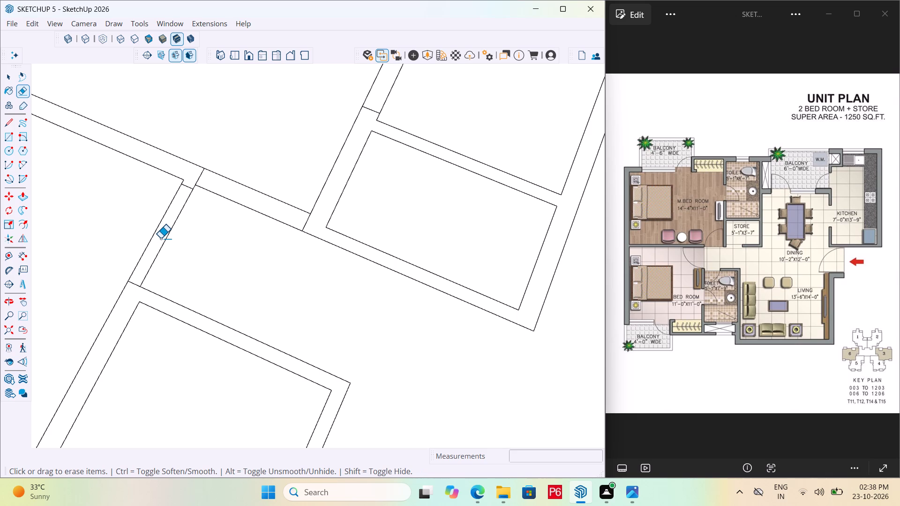
Examine the second bedroom's outer wall corner on the balcony side.
scroll(141, 230, down, 7)
scroll(352, 251, down, 8)
scroll(61, 349, up, 4)
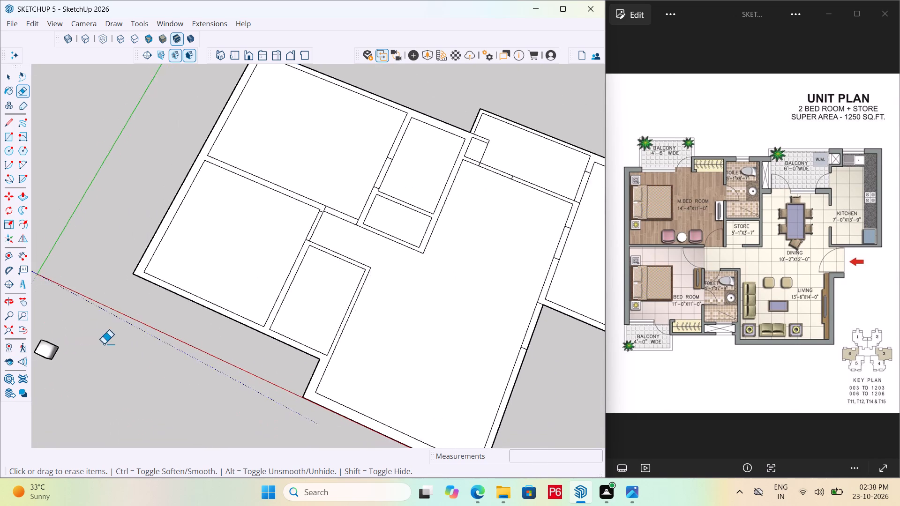
scroll(104, 344, up, 3)
scroll(211, 223, up, 7)
scroll(107, 360, down, 3)
middle_drag(107, 364, 151, 371)
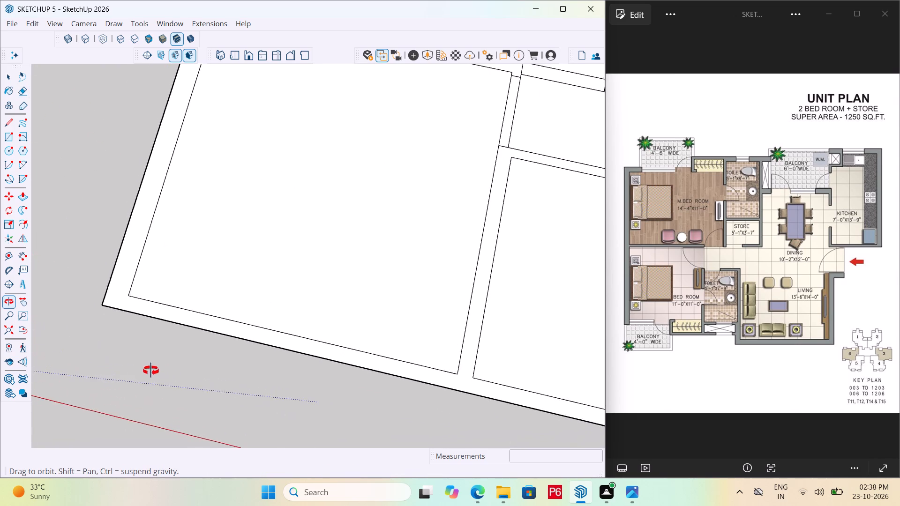
middle_drag(151, 371, 150, 370)
scroll(149, 304, up, 9)
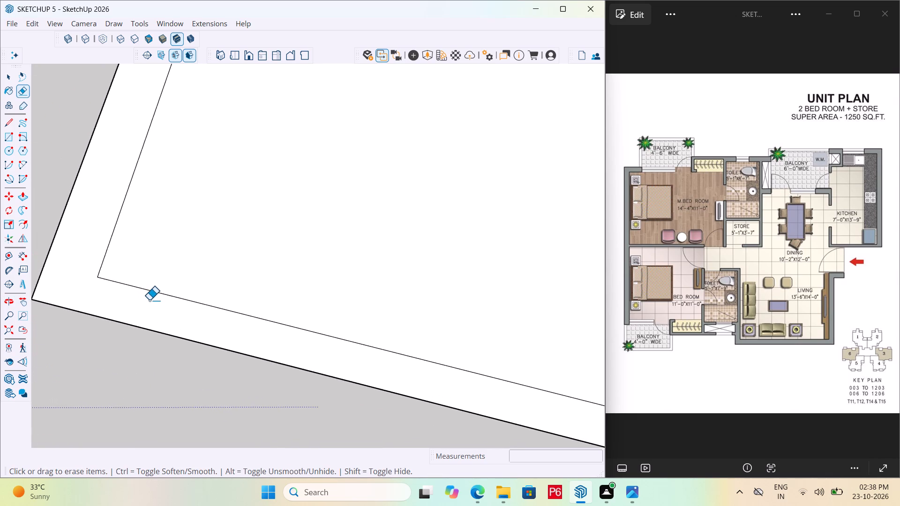
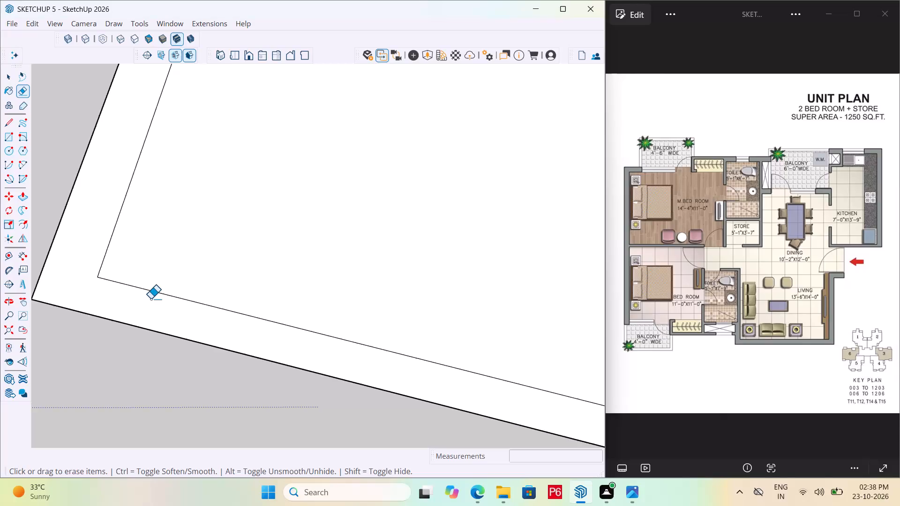
Draw a 6" line across the second bedroom's balcony-side wall, just beside the room's inner corner at the outer side wall.
key(l)
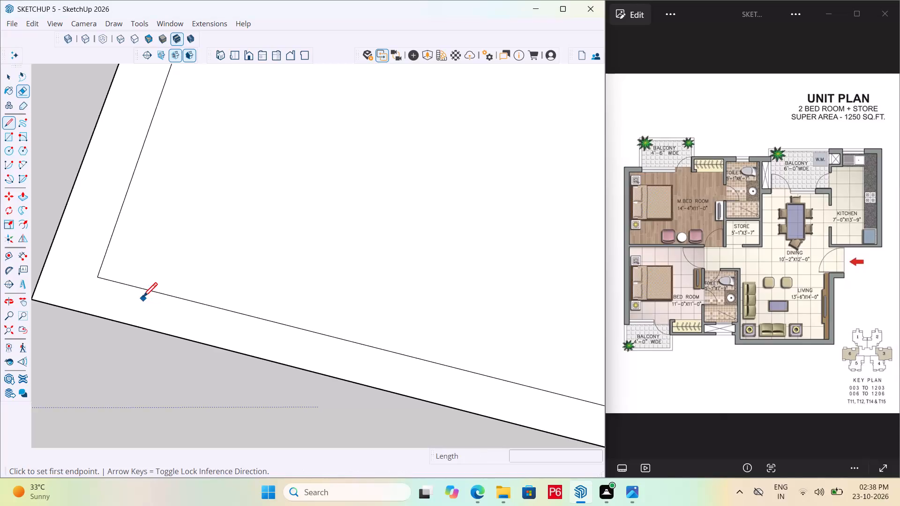
click(106, 282)
click(93, 316)
key(space)
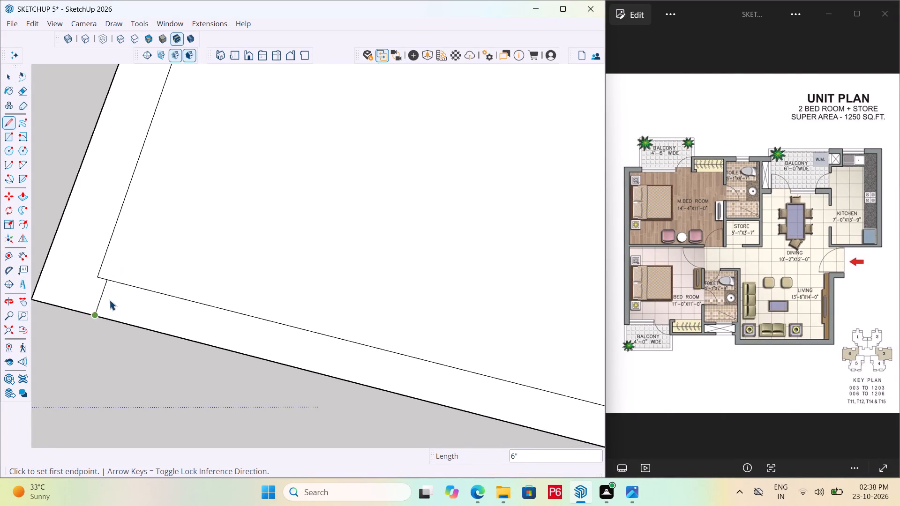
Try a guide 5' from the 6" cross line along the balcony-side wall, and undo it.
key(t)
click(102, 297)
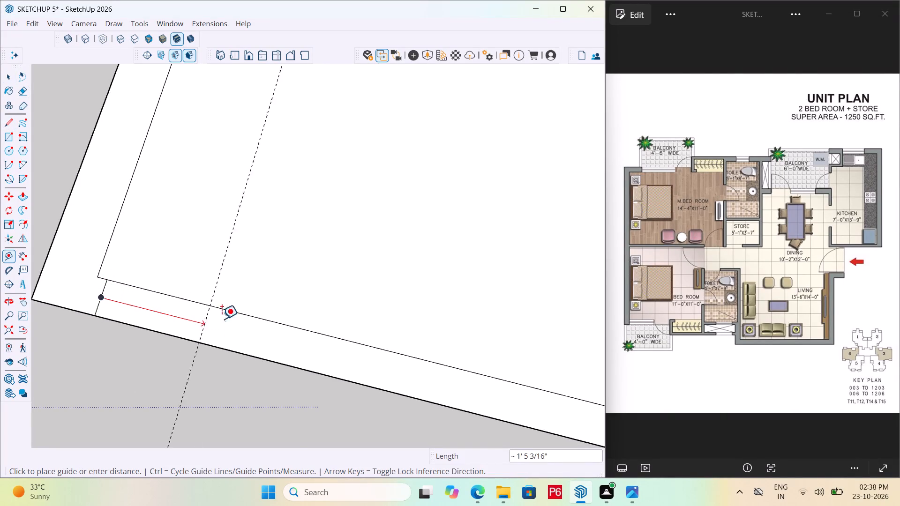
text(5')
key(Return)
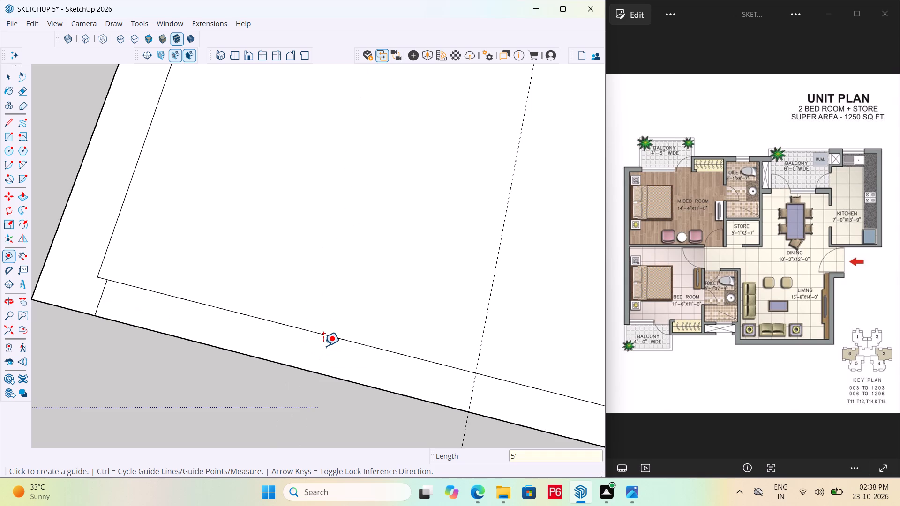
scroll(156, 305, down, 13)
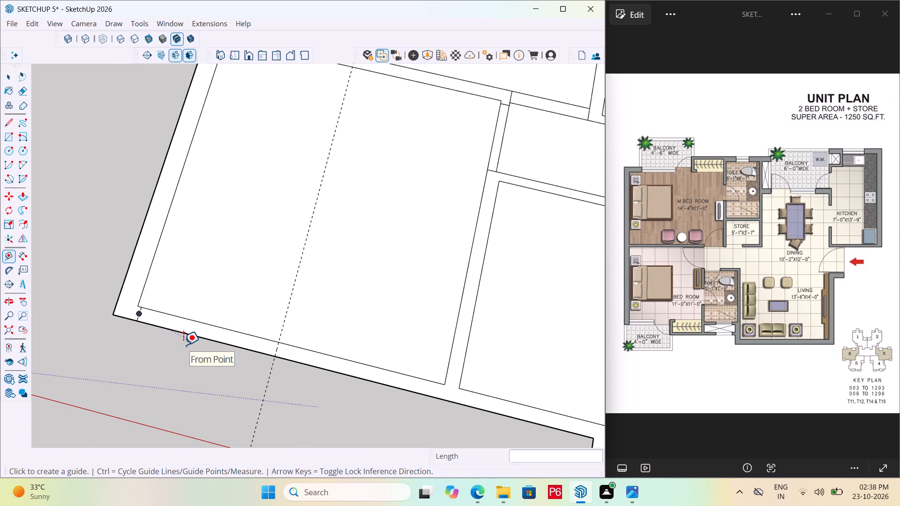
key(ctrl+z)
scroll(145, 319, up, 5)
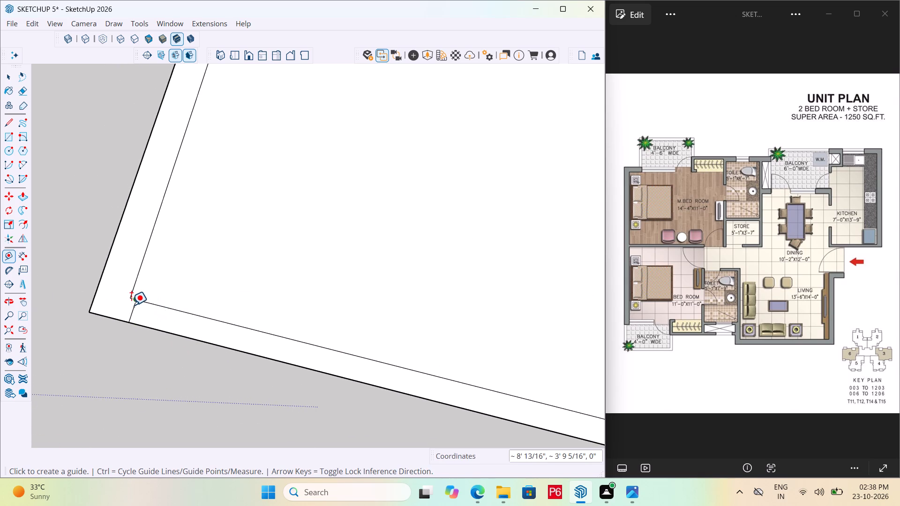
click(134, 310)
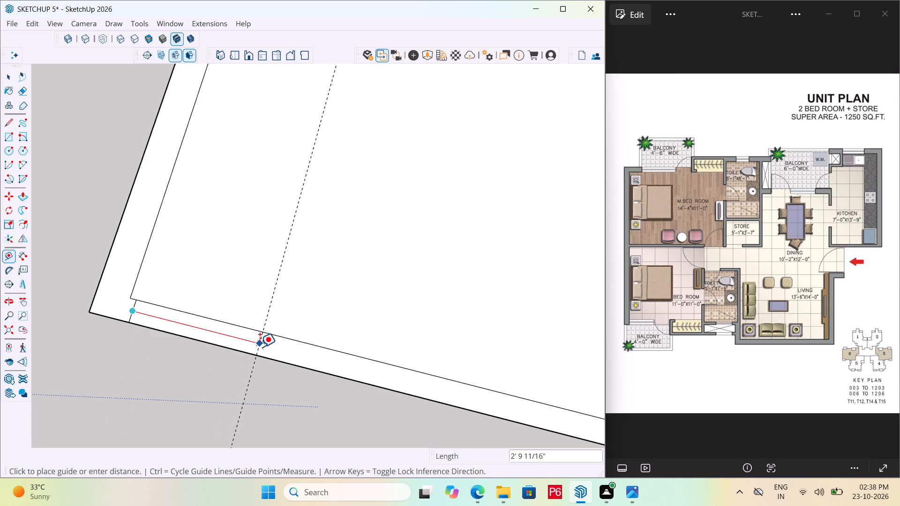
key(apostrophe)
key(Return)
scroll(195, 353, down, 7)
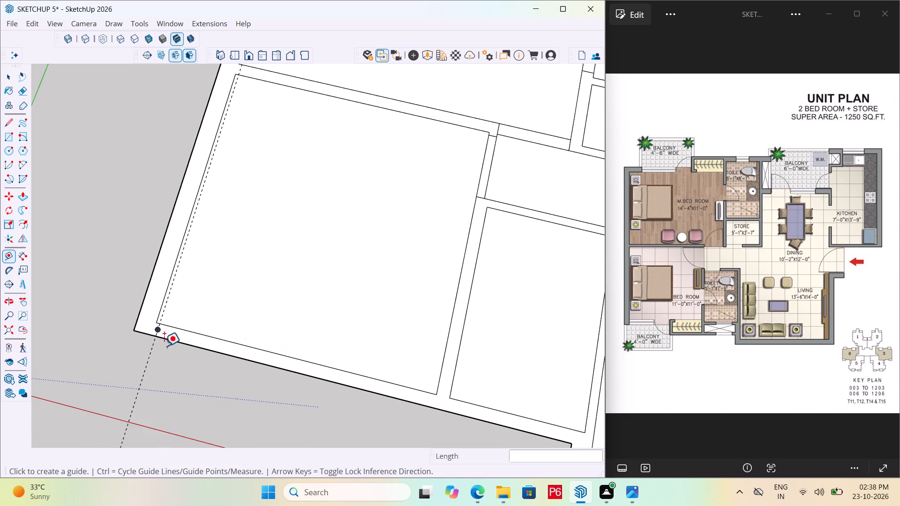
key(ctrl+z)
Place a guide 4' from the 6" cross line along the second bedroom's balcony-side wall, toward the toilet.
scroll(169, 338, up, 11)
click(163, 313)
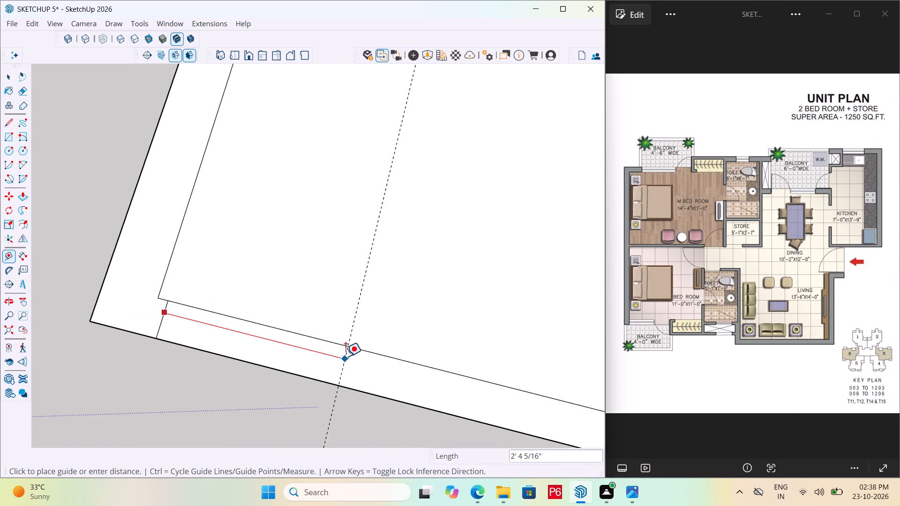
text(4')
key(Return)
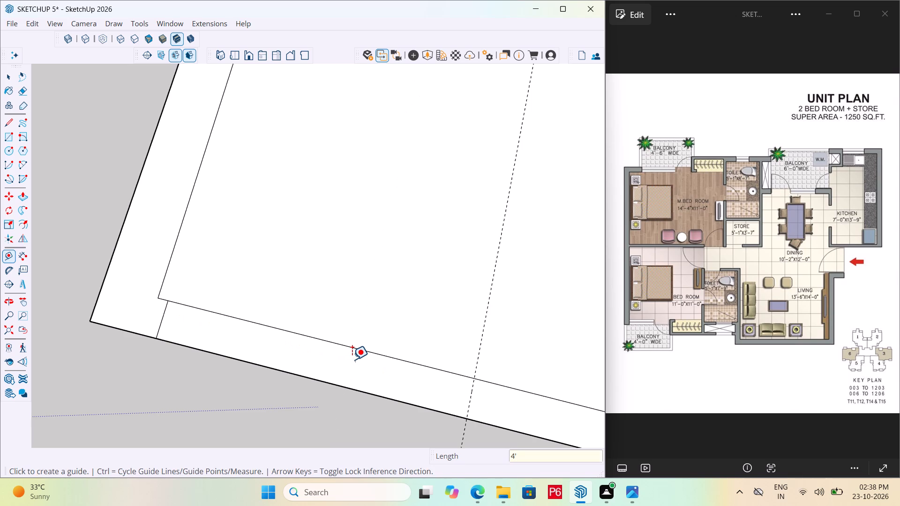
Draw a 6" line across the balcony-side wall along the 4' guide, and erase the guide.
key(l)
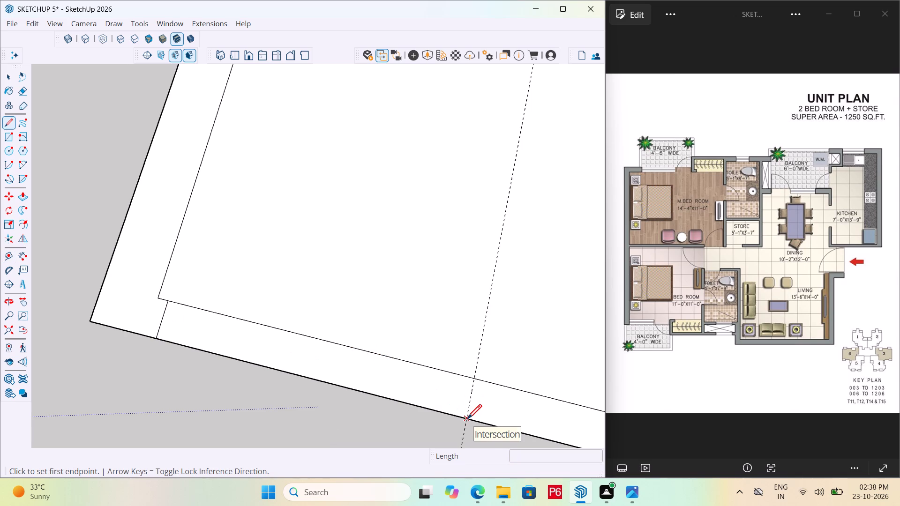
click(467, 420)
click(475, 376)
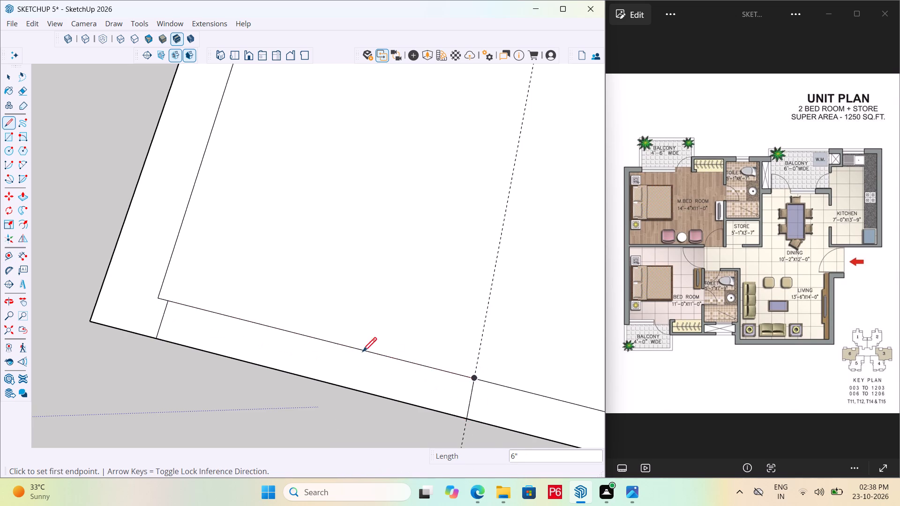
scroll(325, 348, down, 4)
key(e)
drag(539, 258, 437, 238)
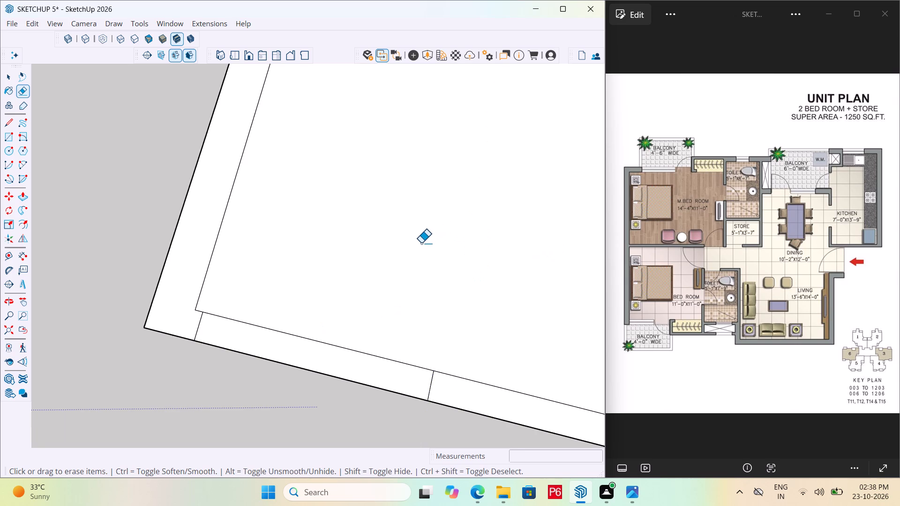
Save the model with the 4' opening marked in the balcony-side wall.
key(ctrl+s)
key(ctrl+s)
key(ctrl+s)
key(ctrl+s)
key(ctrl+s)
key(ctrl+s)
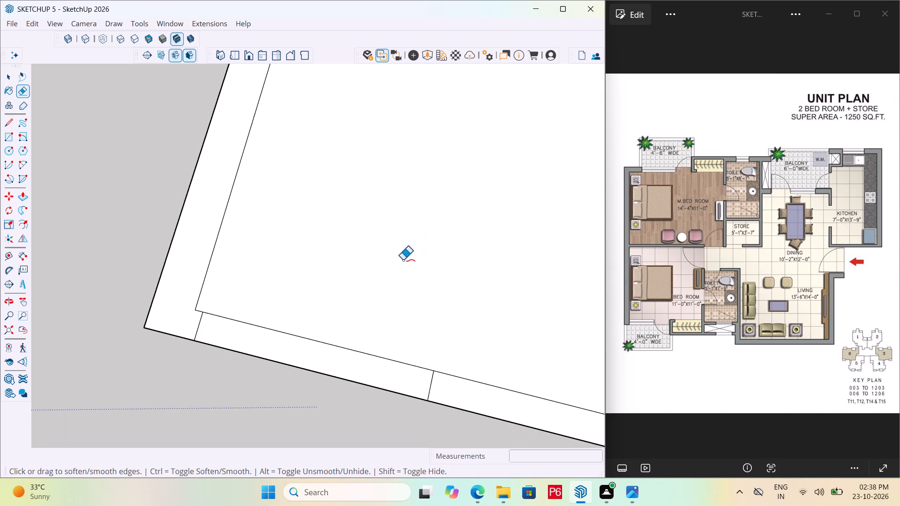
Place a guide 2'6" from the opening's toilet-side cross line, further along the balcony-side wall toward the toilet.
scroll(337, 296, down, 5)
scroll(234, 333, down, 5)
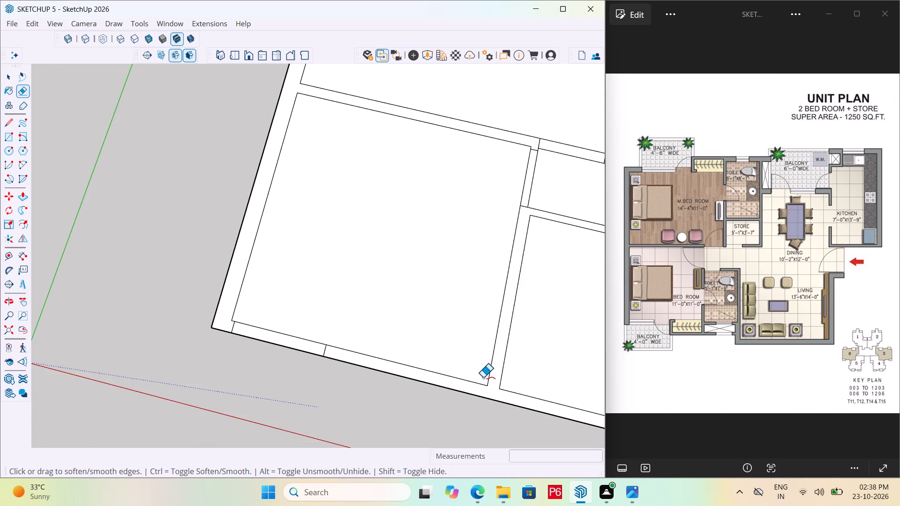
scroll(298, 357, down, 4)
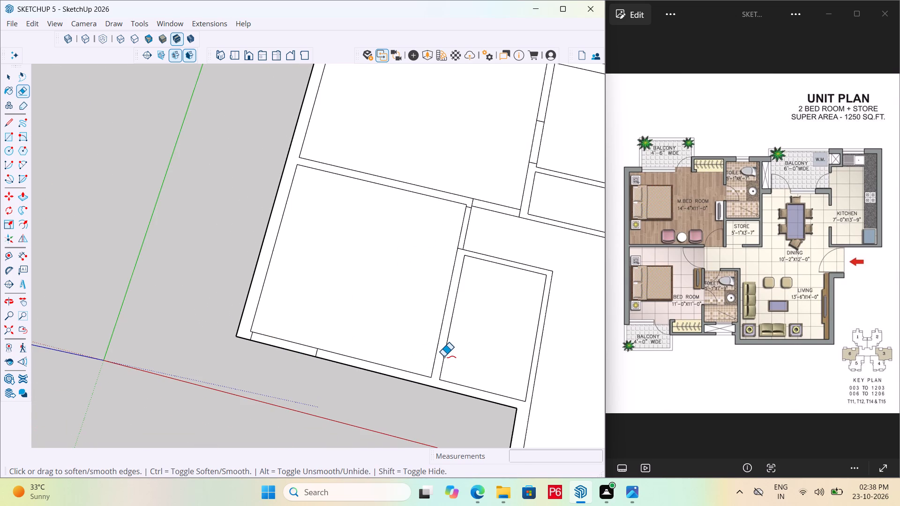
scroll(443, 357, up, 4)
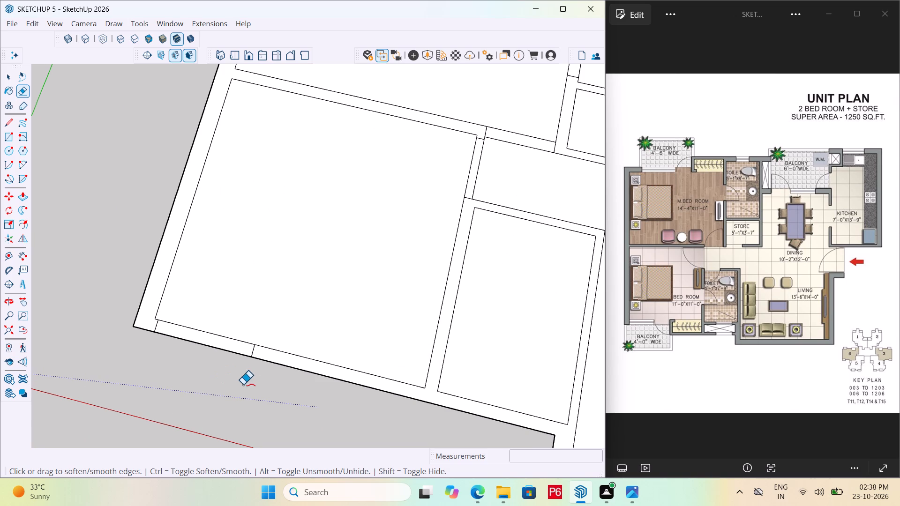
scroll(327, 364, up, 11)
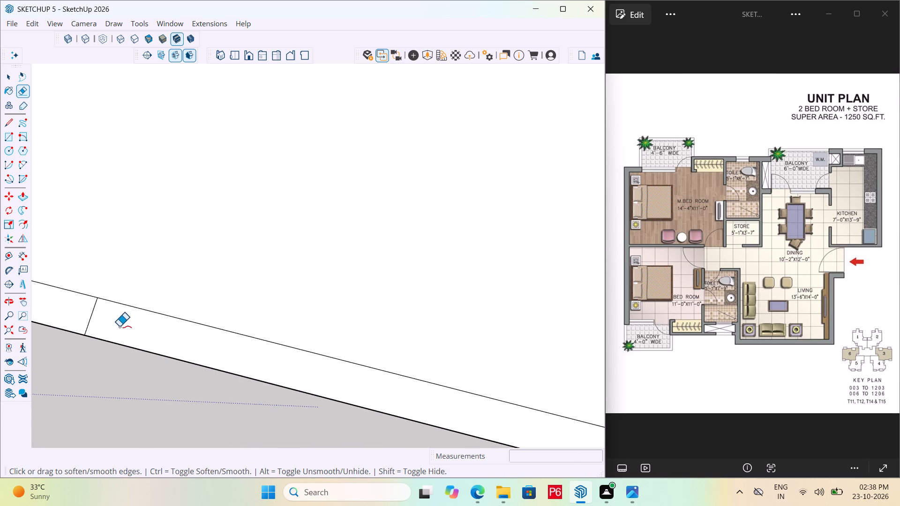
scroll(96, 325, down, 5)
scroll(235, 319, down, 2)
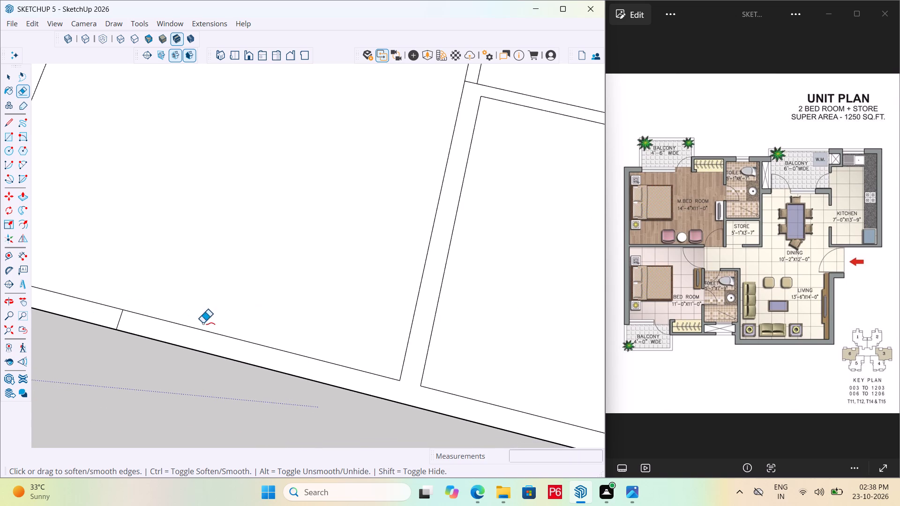
scroll(117, 319, up, 5)
key(t)
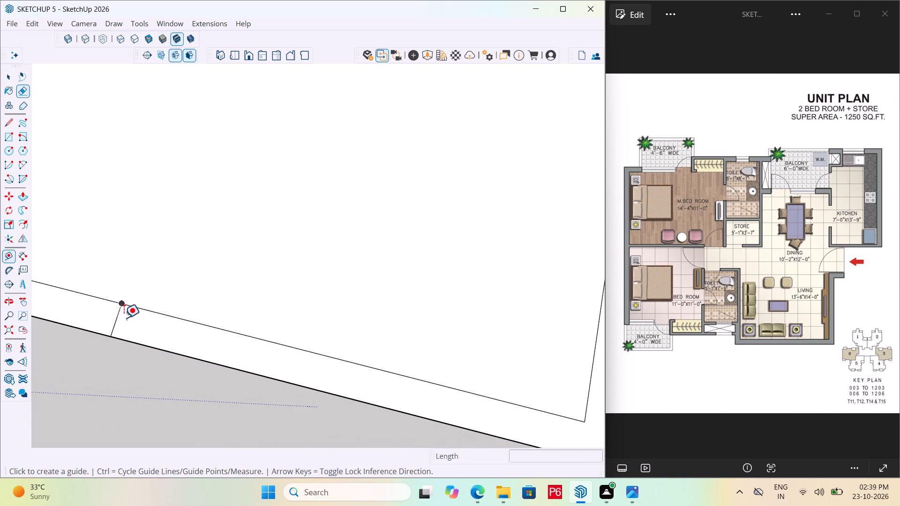
click(117, 320)
text(2'6")
key(Return)
key(Return)
key(space)
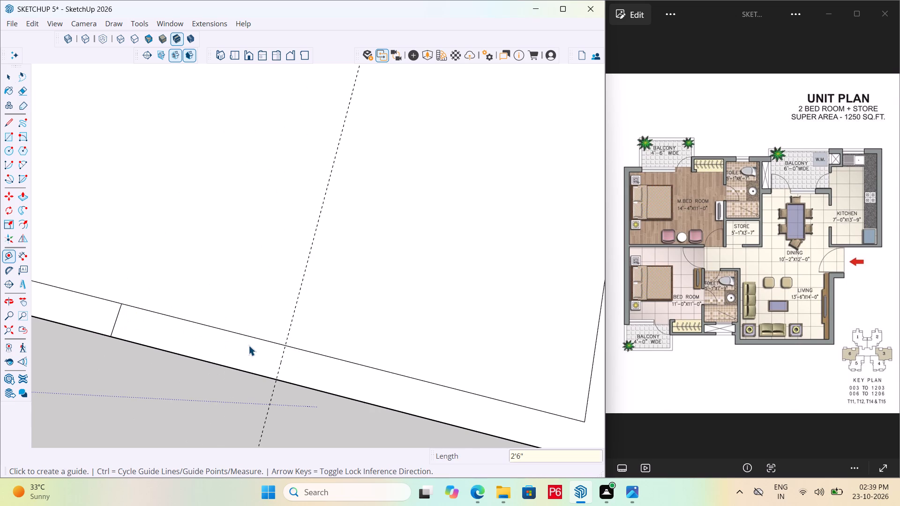
Draw a line across the balcony-side wall along the 2'6" guide, and erase the guide.
scroll(248, 345, down, 7)
key(l)
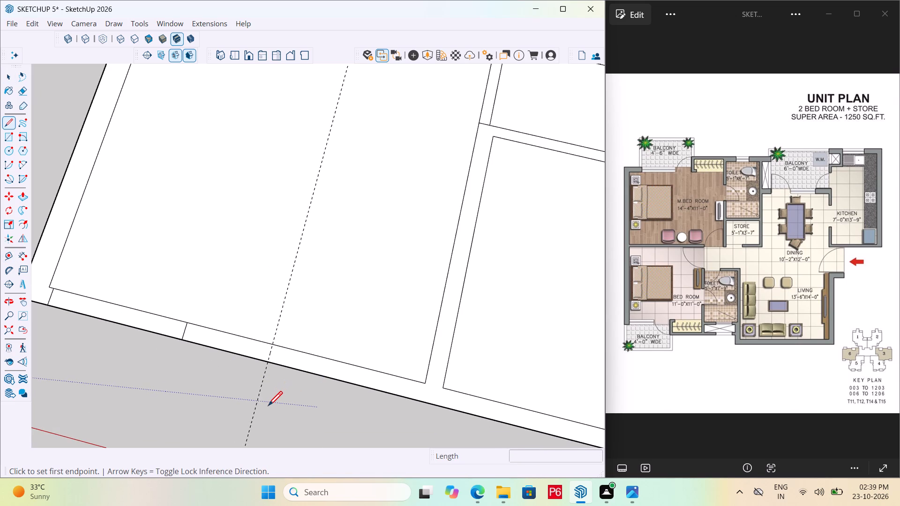
click(267, 363)
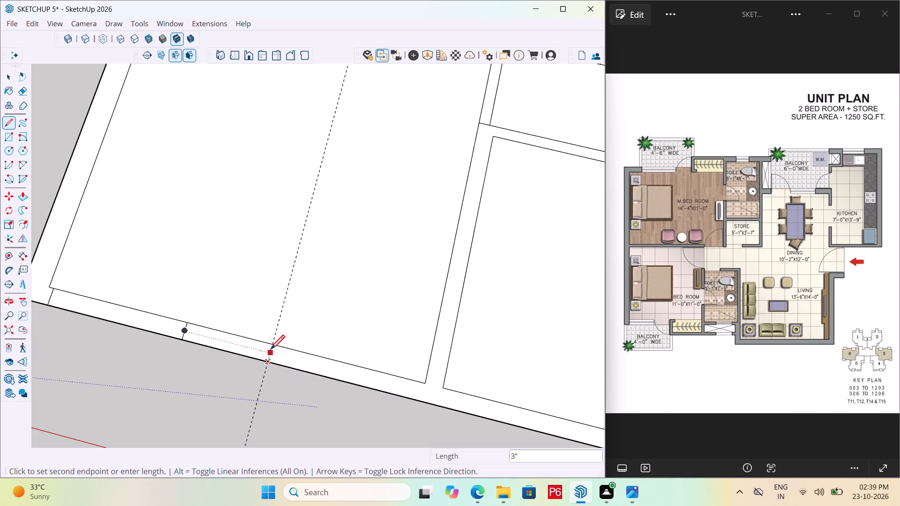
click(272, 347)
key(space)
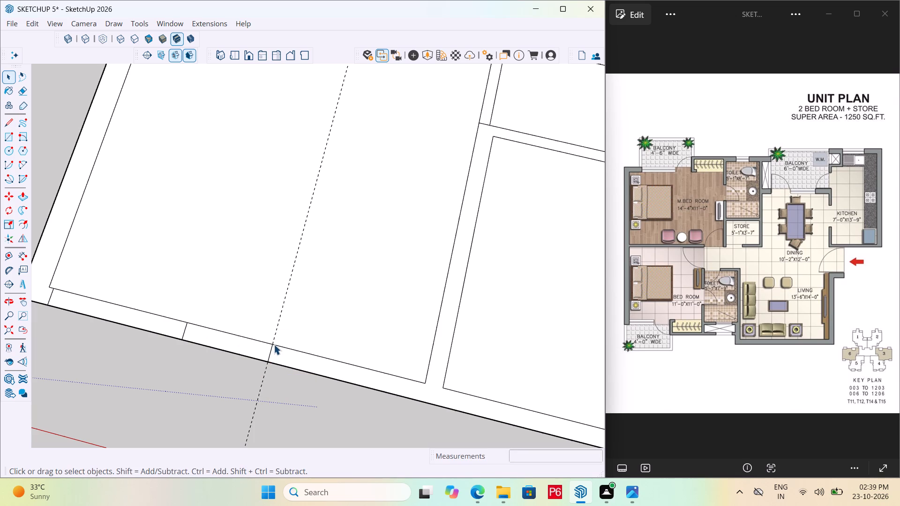
key(e)
drag(292, 321, 280, 297)
Save the model with the 2'6" opening marked in the balcony-side wall.
key(ctrl+s)
key(ctrl+s)
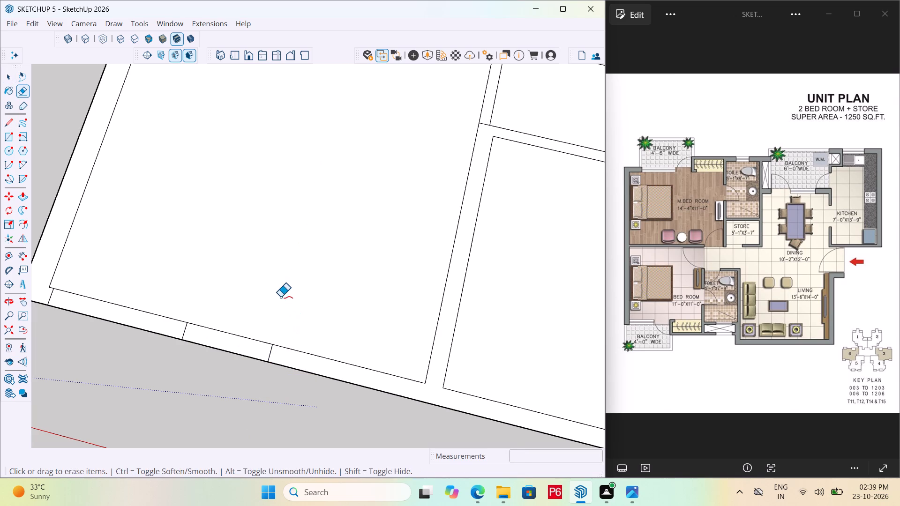
key(ctrl+s)
key(ctrl+s)
key(ctrl+s)
key(ctrl+s)
key(ctrl+s)
key(ctrl+s)
key(ctrl+s)
key(ctrl+s)
key(ctrl+s)
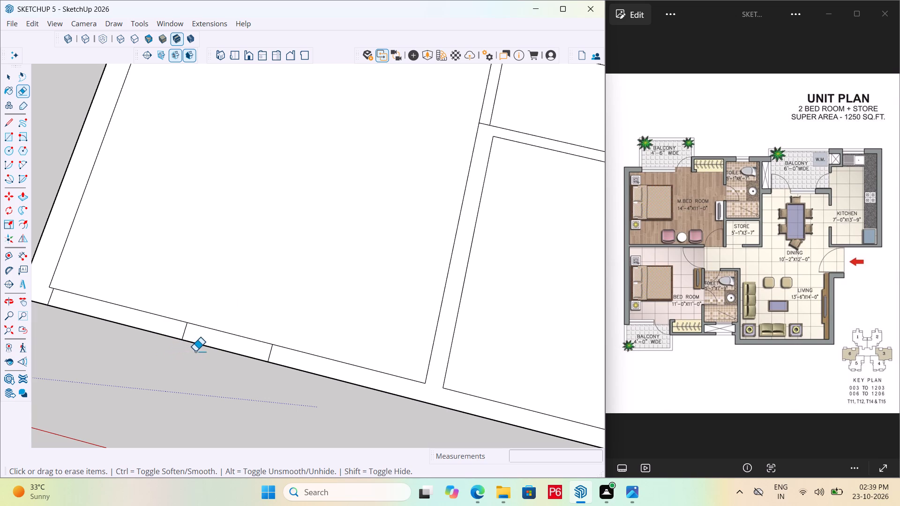
Draw the second bedroom's balcony from its outer wall corner, 4' deep and about 7'5" wide, closing it on the wall beside the 2'6" opening.
scroll(302, 317, down, 5)
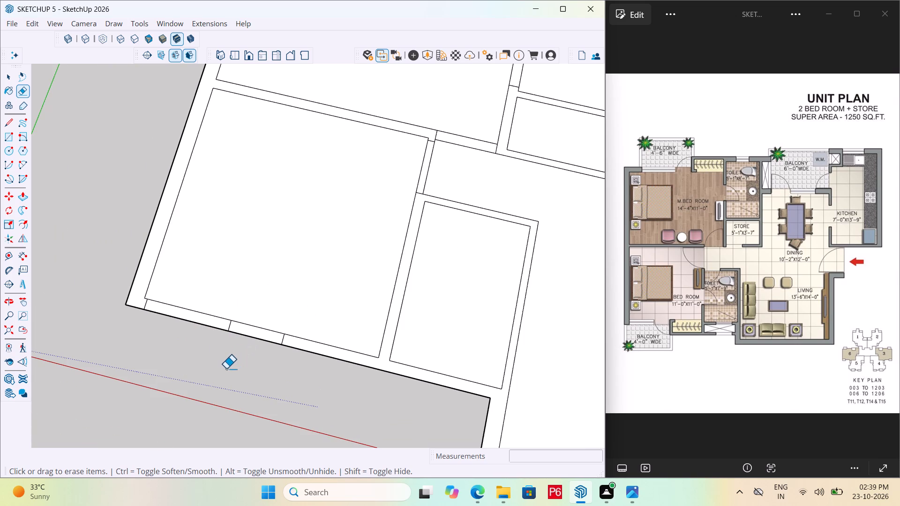
key(l)
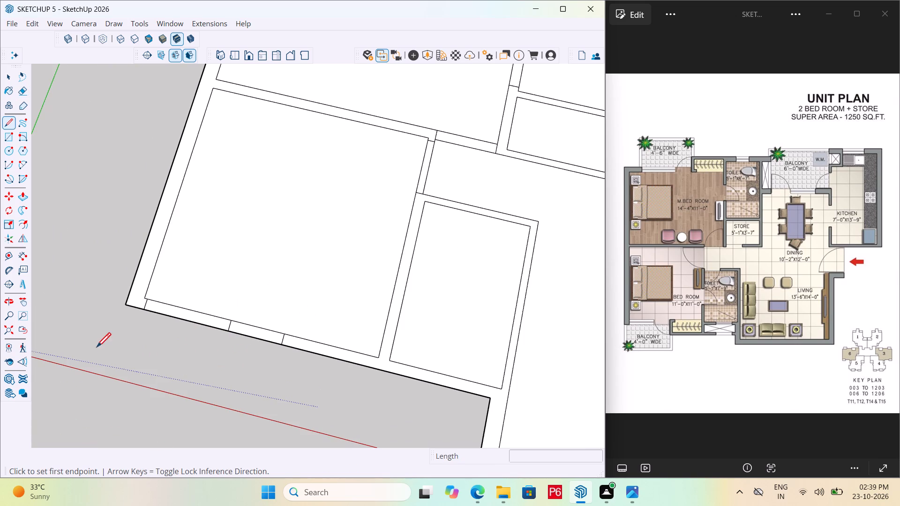
scroll(98, 338, up, 3)
click(135, 291)
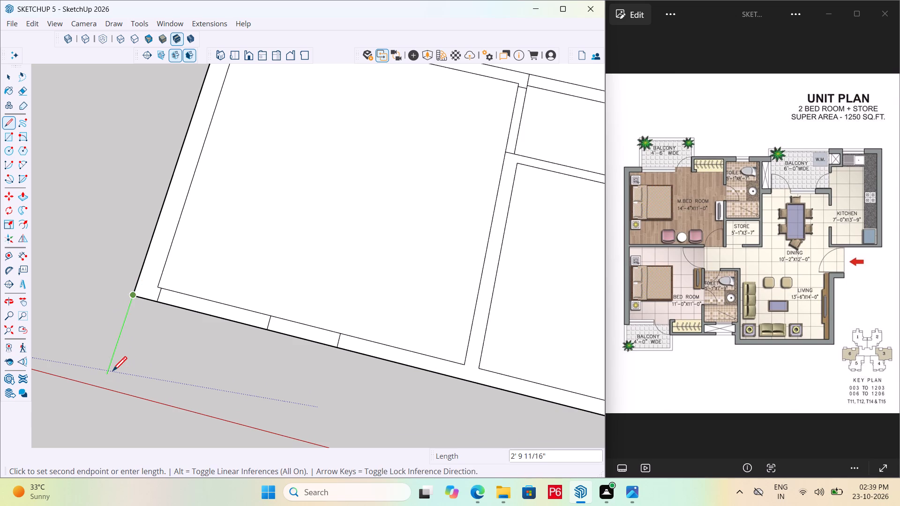
scroll(114, 363, down, 4)
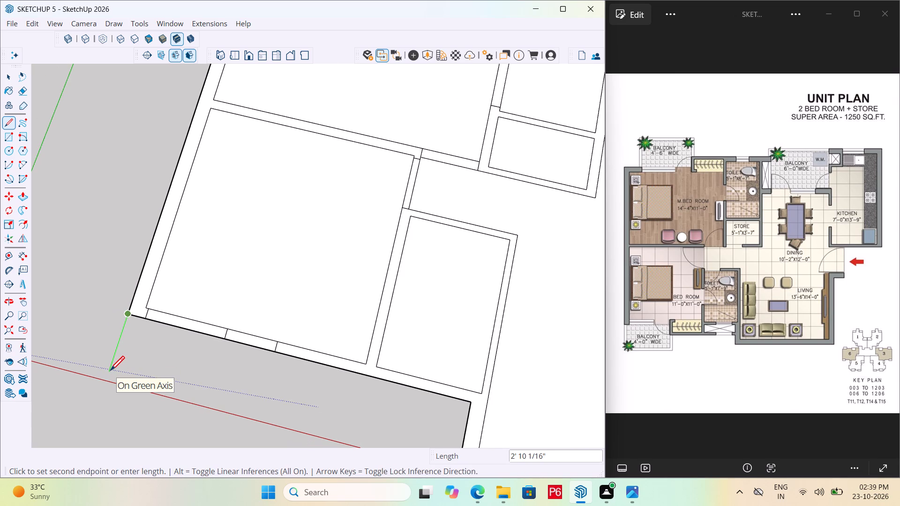
text(4')
key(Return)
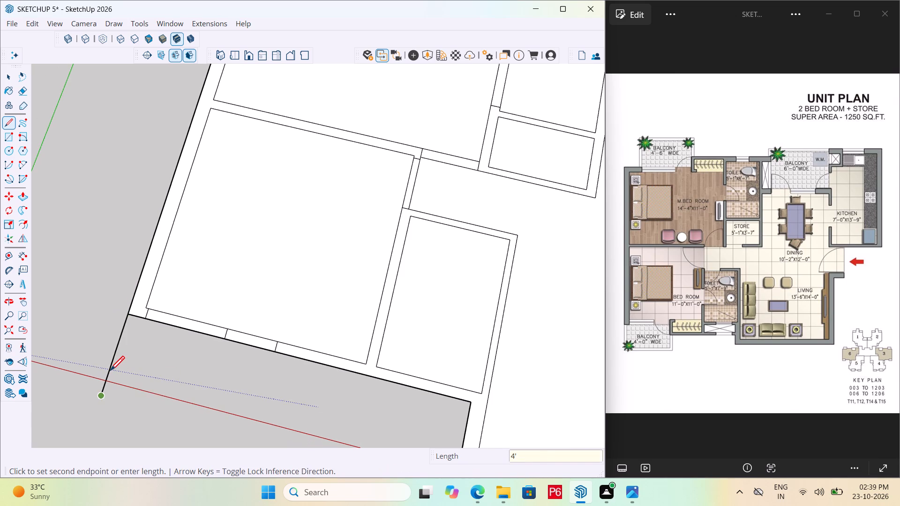
scroll(198, 359, down, 5)
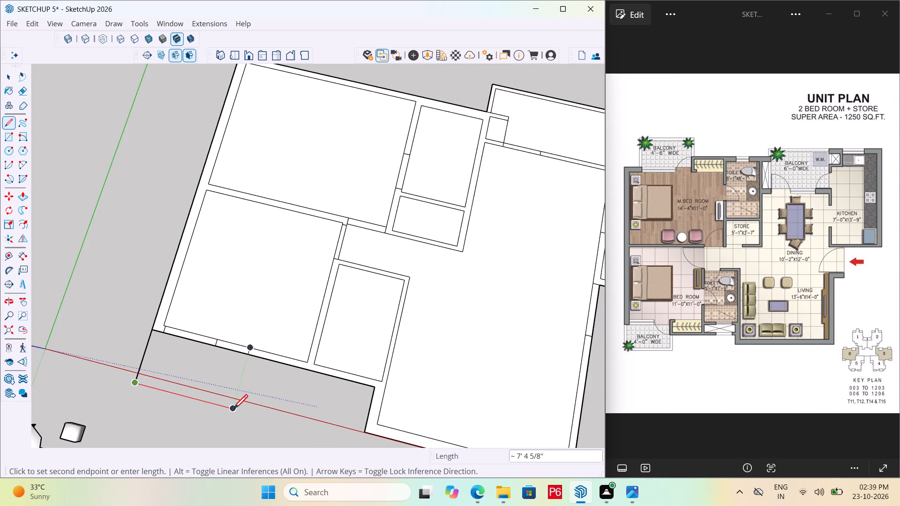
click(233, 410)
click(250, 356)
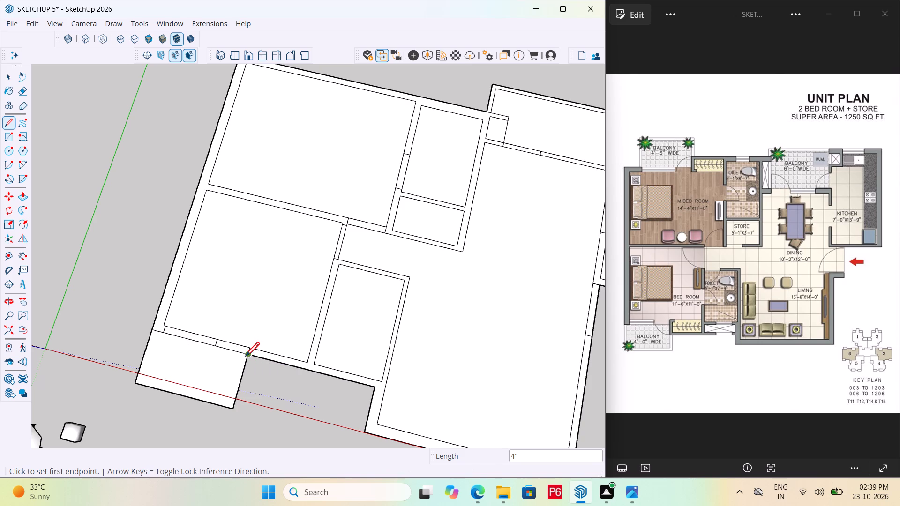
key(space)
scroll(133, 337, up, 4)
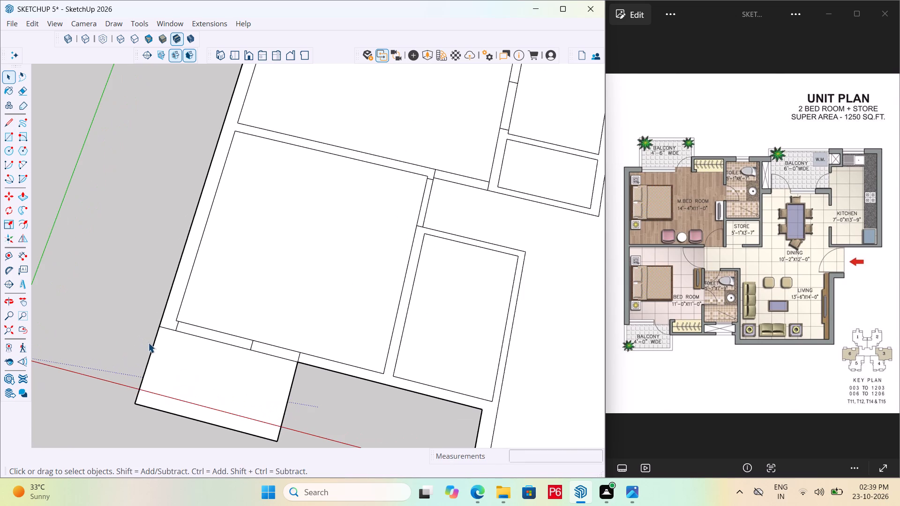
Place guides 4" inside the second bedroom balcony's outer side edge and front edge.
key(t)
click(153, 354)
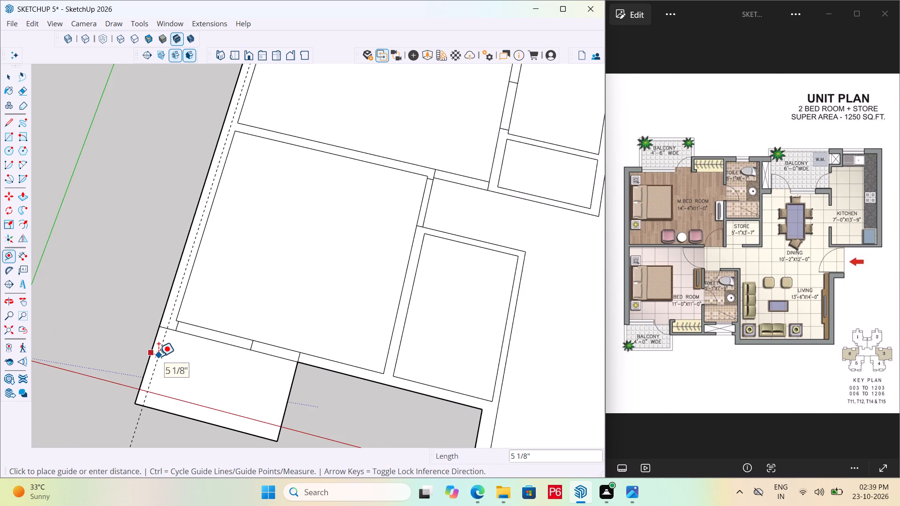
text(4")
key(Return)
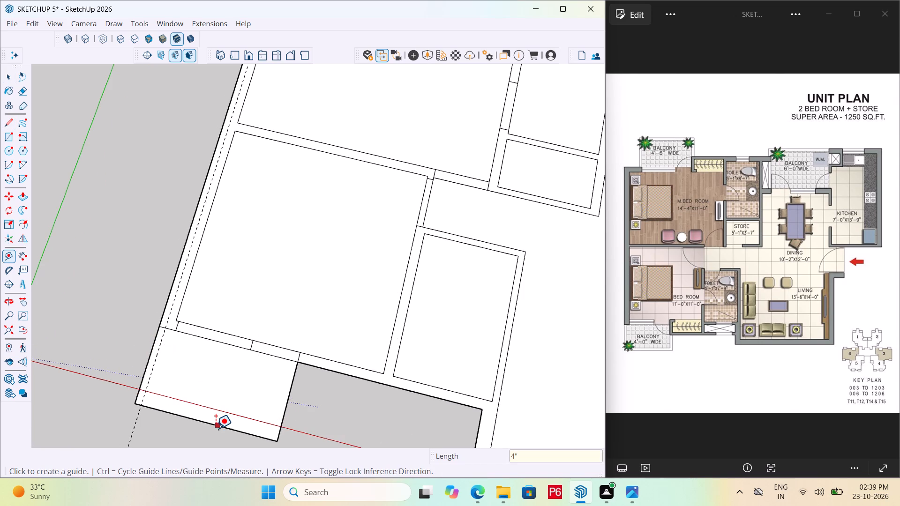
click(216, 429)
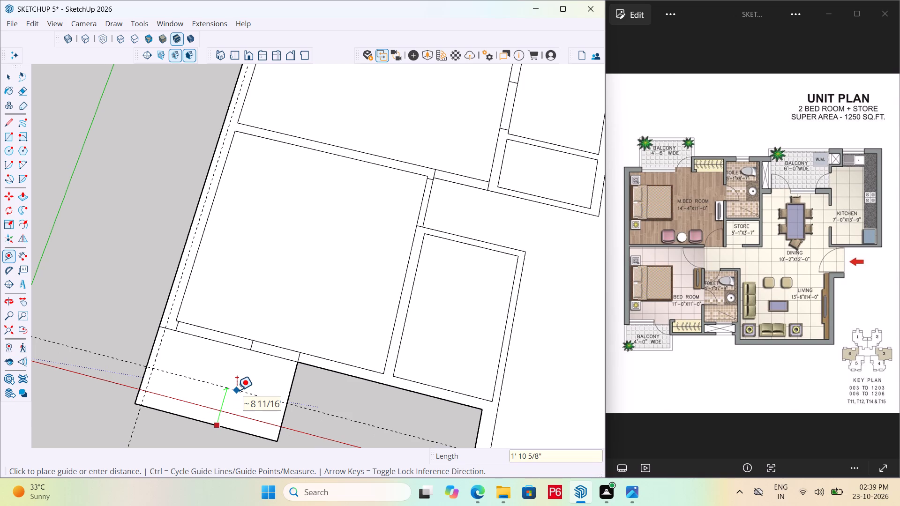
text(4")
key(Return)
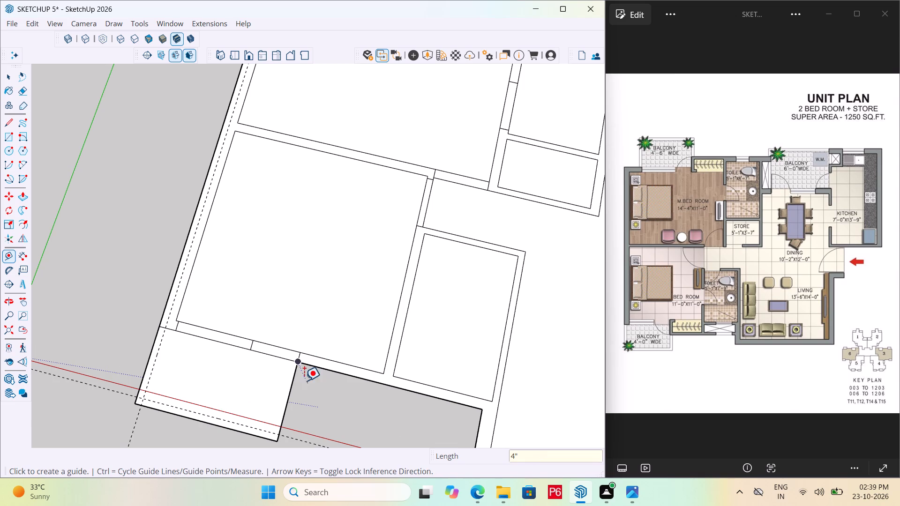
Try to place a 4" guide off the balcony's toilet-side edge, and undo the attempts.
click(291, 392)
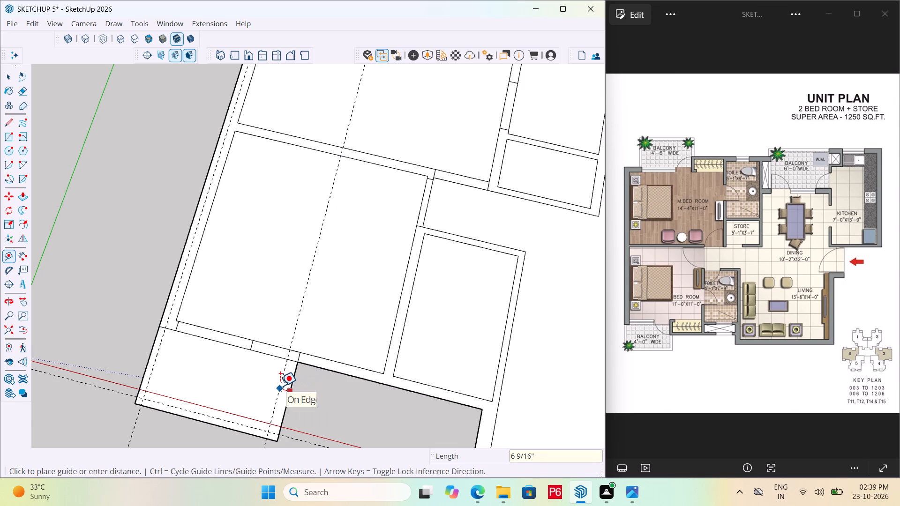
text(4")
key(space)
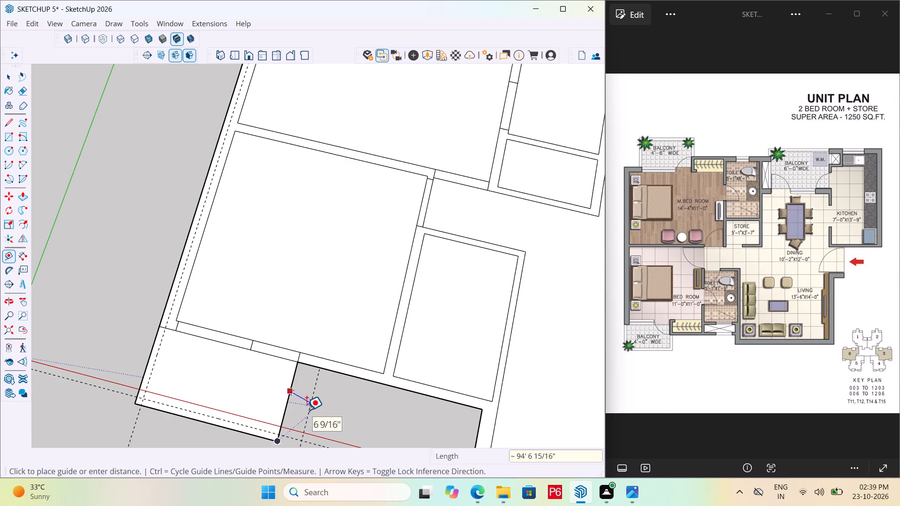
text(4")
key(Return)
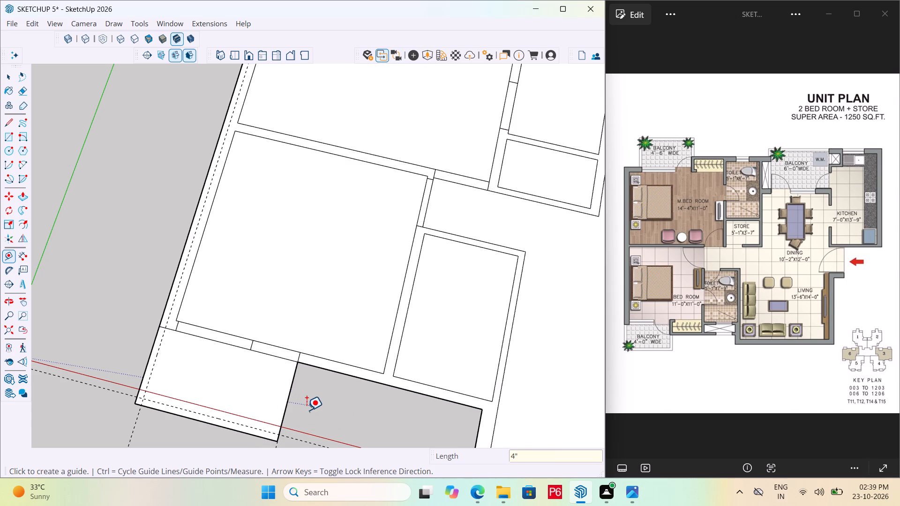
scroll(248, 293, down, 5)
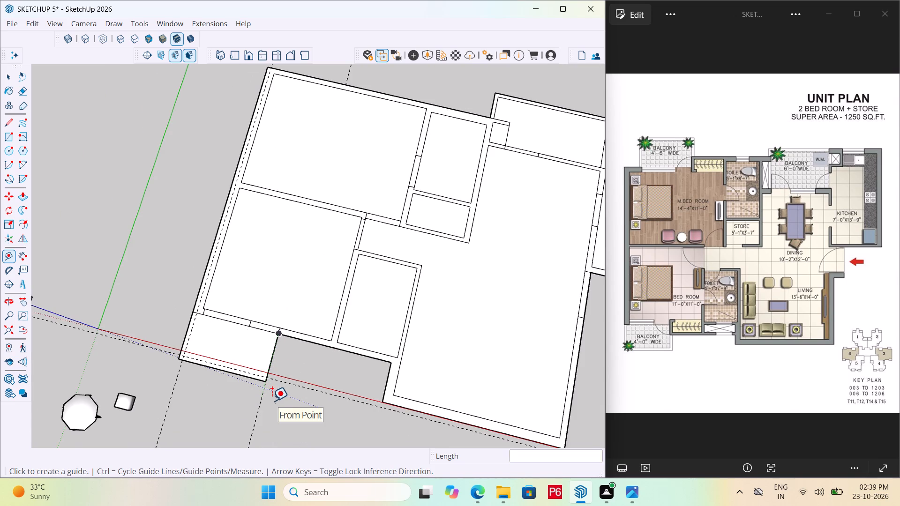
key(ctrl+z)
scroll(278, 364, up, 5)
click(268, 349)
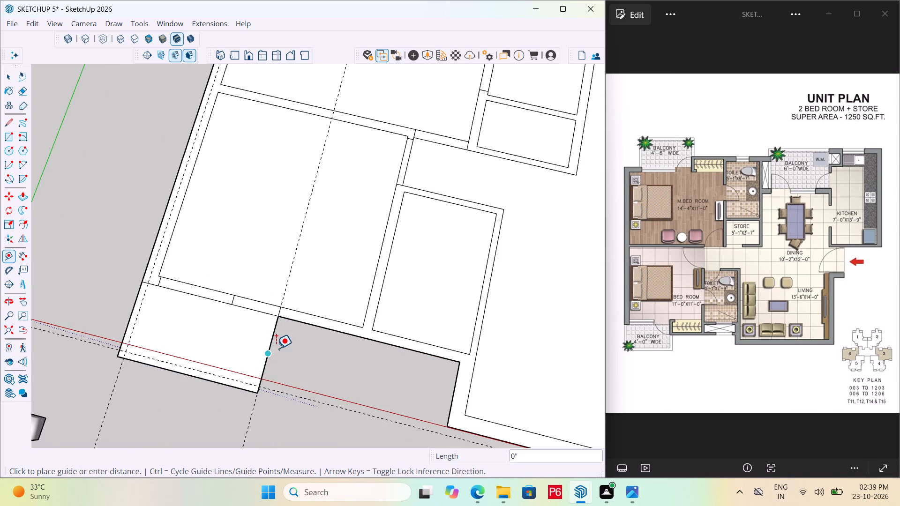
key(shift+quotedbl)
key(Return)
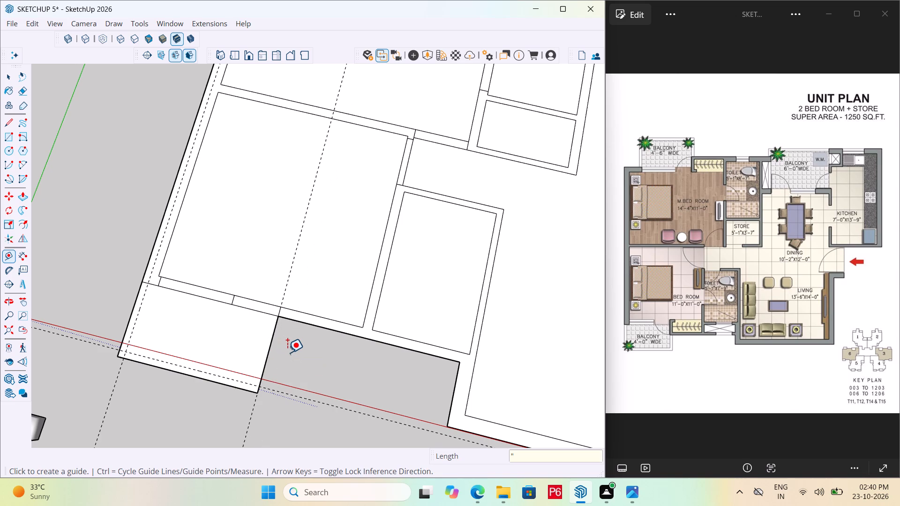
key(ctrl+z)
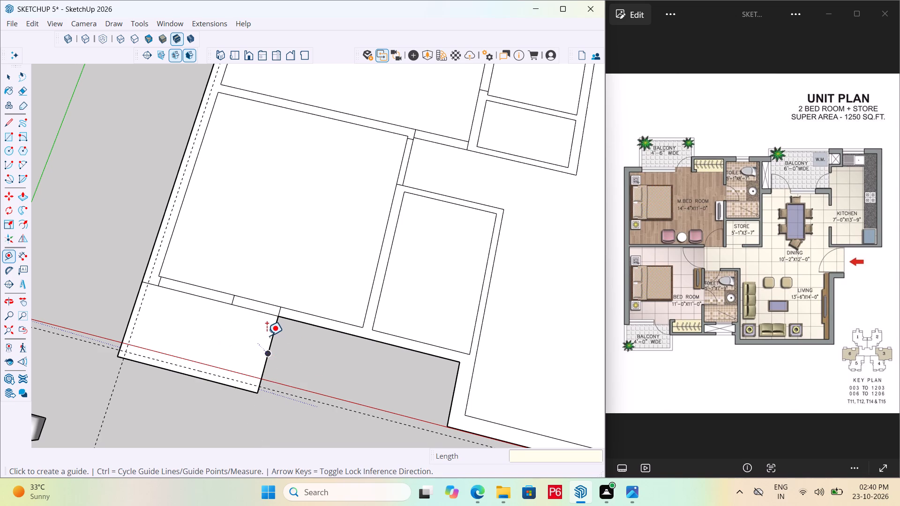
Place a guide 4" outside the balcony's toilet-side edge.
click(273, 329)
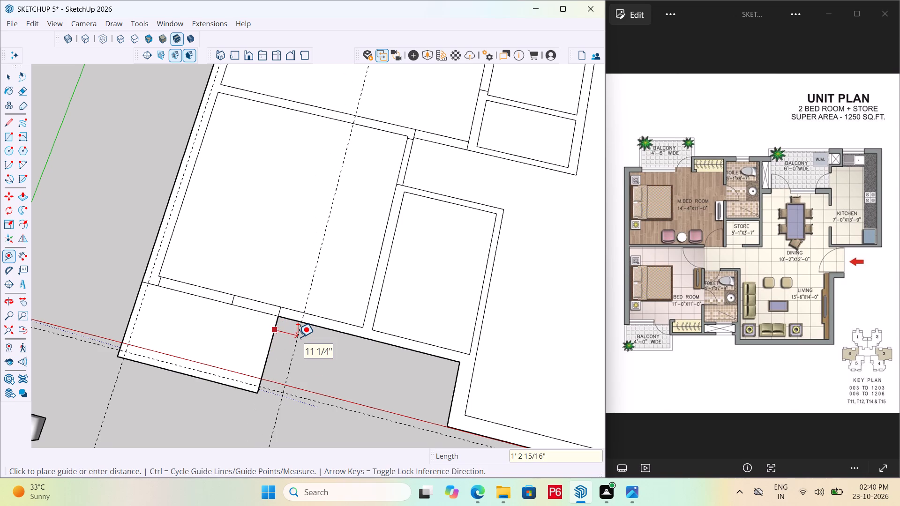
key(shift+quotedbl)
key(BackSpace)
key(4)
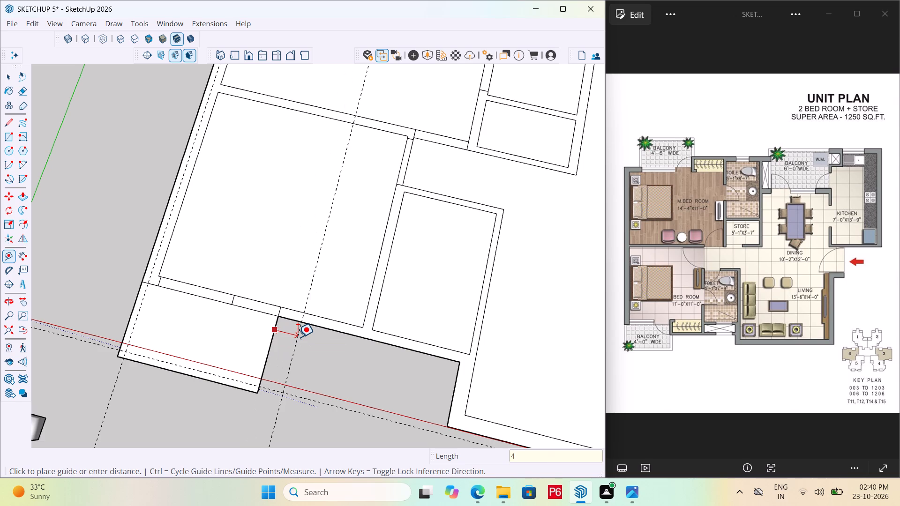
key(shift+quotedbl)
key(Return)
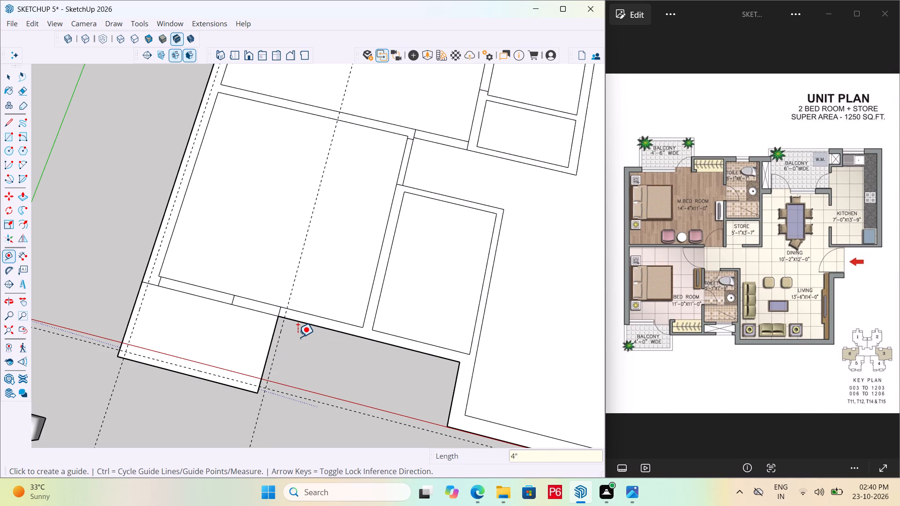
Extend the balcony front edge 4" to the guide and draw a 4' line back along it to the bedroom wall.
scroll(282, 363, up, 5)
scroll(388, 404, down, 3)
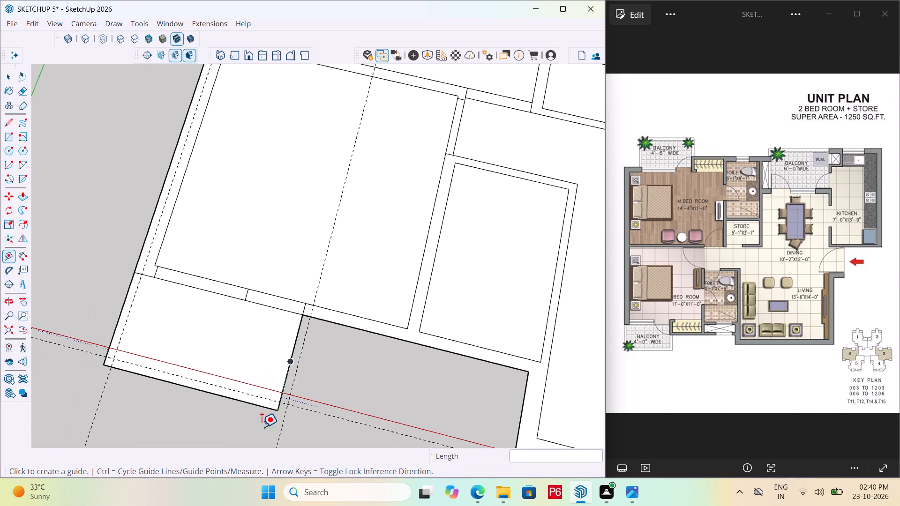
scroll(262, 426, up, 5)
key(l)
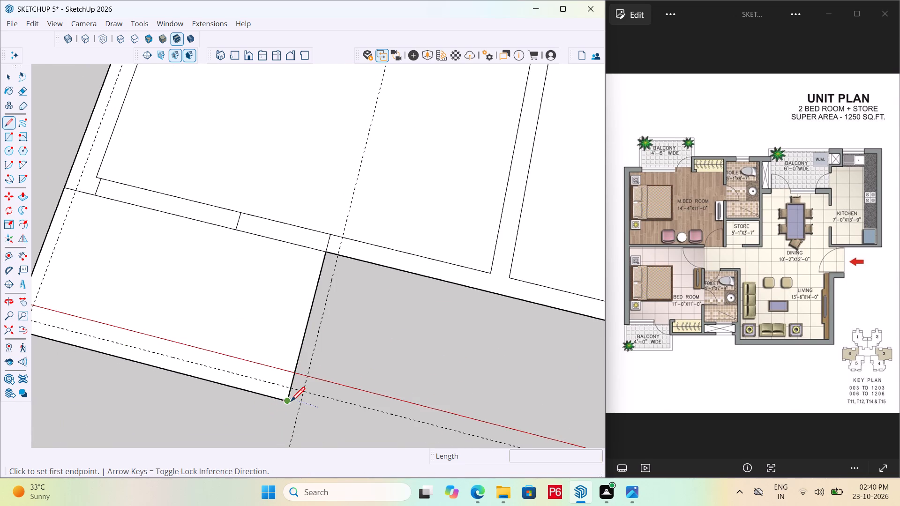
click(291, 402)
drag(299, 407, 301, 403)
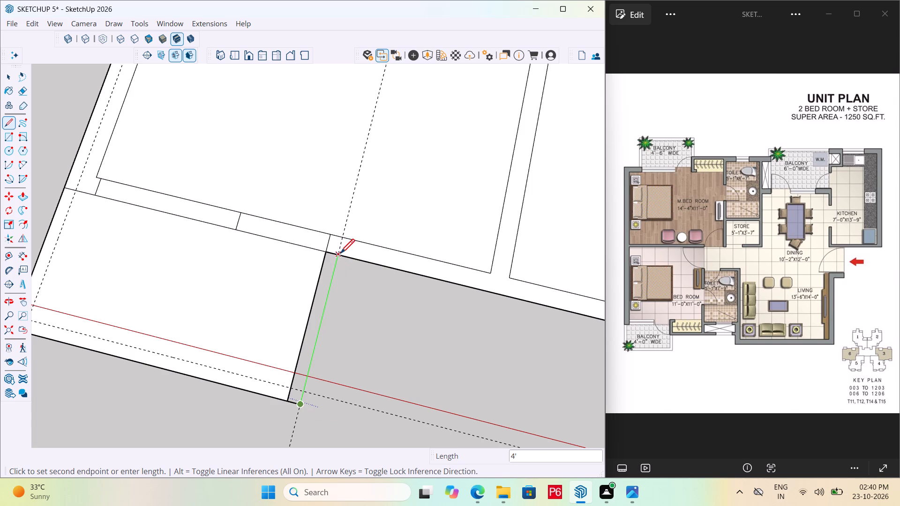
click(340, 255)
scroll(401, 416, down, 4)
key(space)
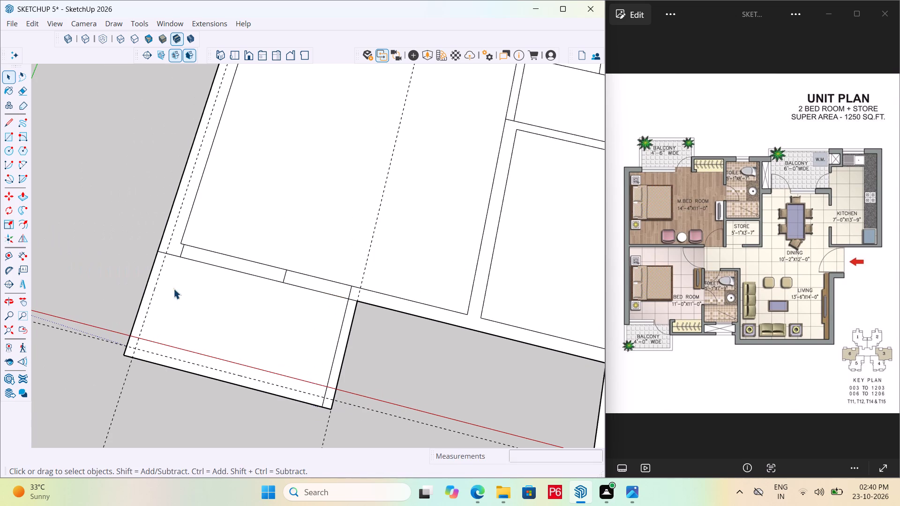
Draw the balcony's inner parapet lines along the guides, 3'8" down the outer side and about 7'1" across the front.
key(l)
scroll(171, 253, up, 4)
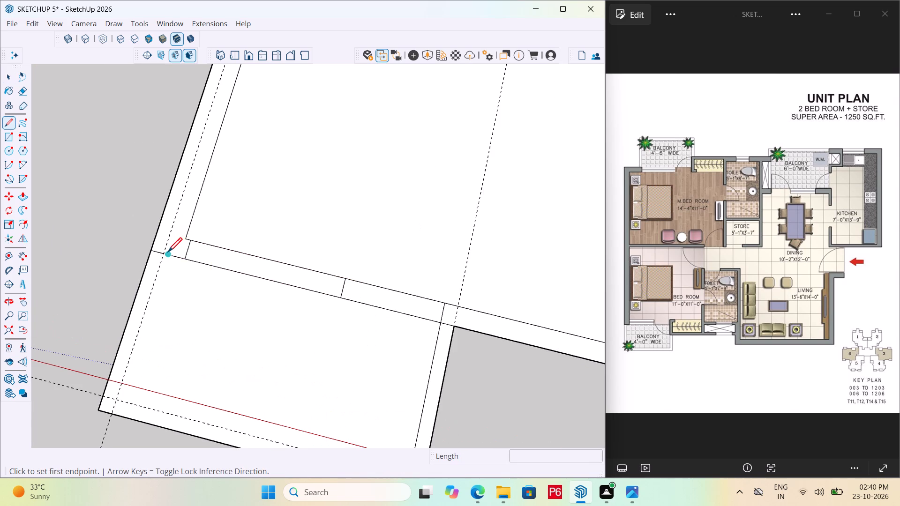
click(165, 253)
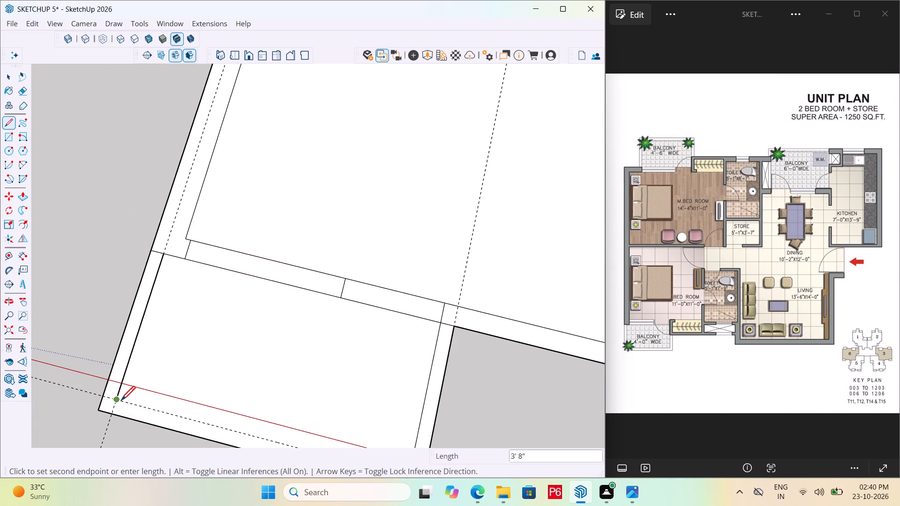
click(121, 402)
scroll(134, 338, down, 4)
click(322, 432)
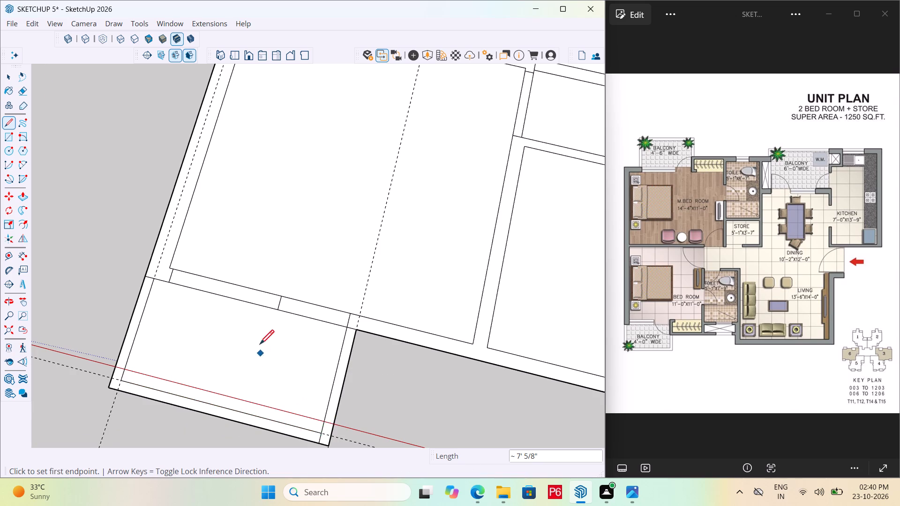
Erase the three balcony guides and the leftover line segment crossing the parapet at the toilet-side front corner.
scroll(260, 335, down, 4)
scroll(311, 405, up, 2)
key(e)
drag(342, 396, 335, 418)
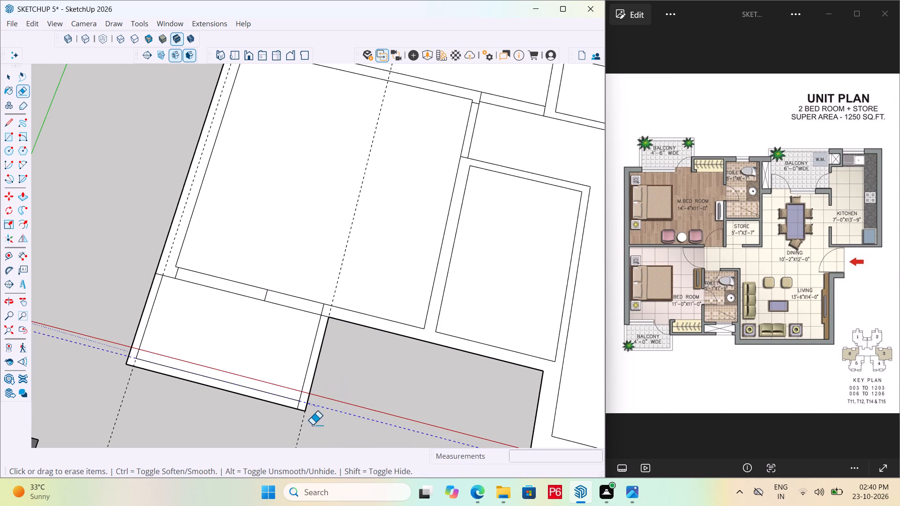
click(296, 429)
drag(105, 389, 169, 401)
drag(281, 427, 301, 429)
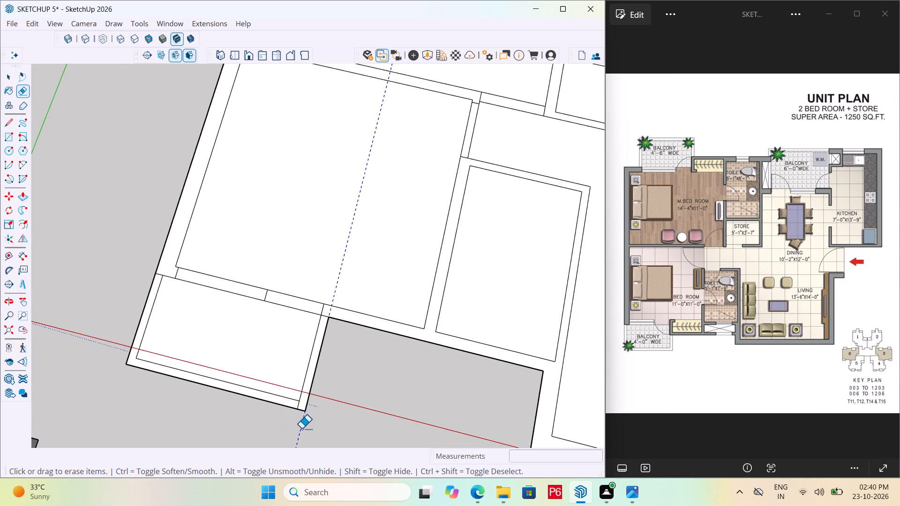
drag(301, 429, 317, 430)
scroll(304, 411, up, 6)
drag(300, 404, 291, 402)
scroll(340, 421, down, 5)
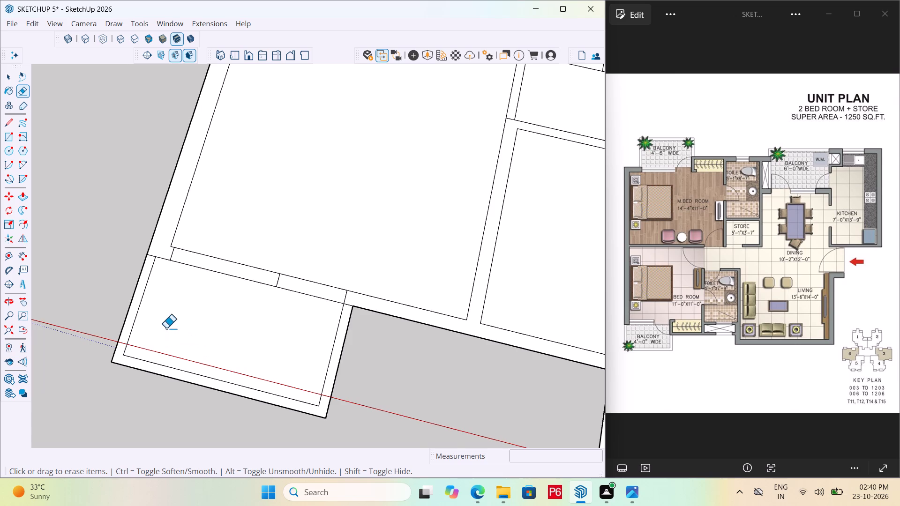
Draw a 4' centre line lengthwise through the opening near the outer corner of the balcony-side wall.
scroll(159, 318, up, 4)
scroll(223, 340, down, 5)
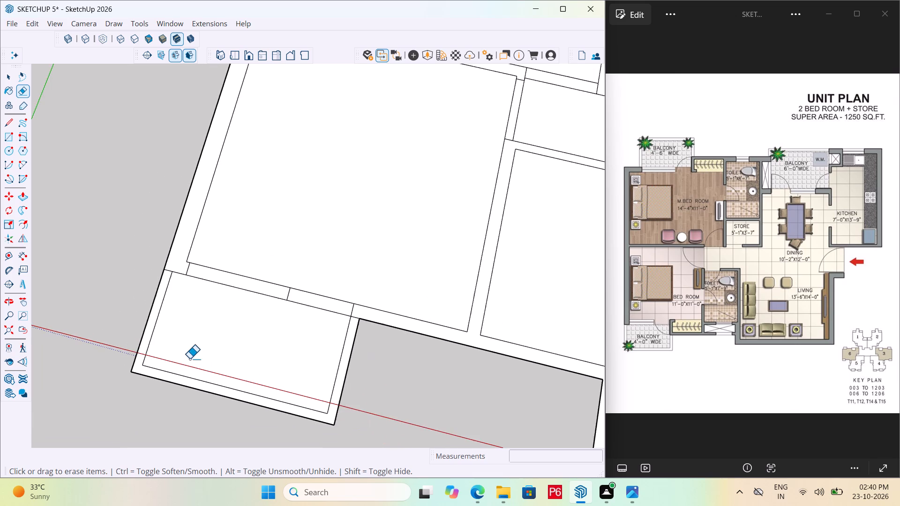
scroll(167, 370, down, 4)
scroll(214, 306, up, 4)
key(l)
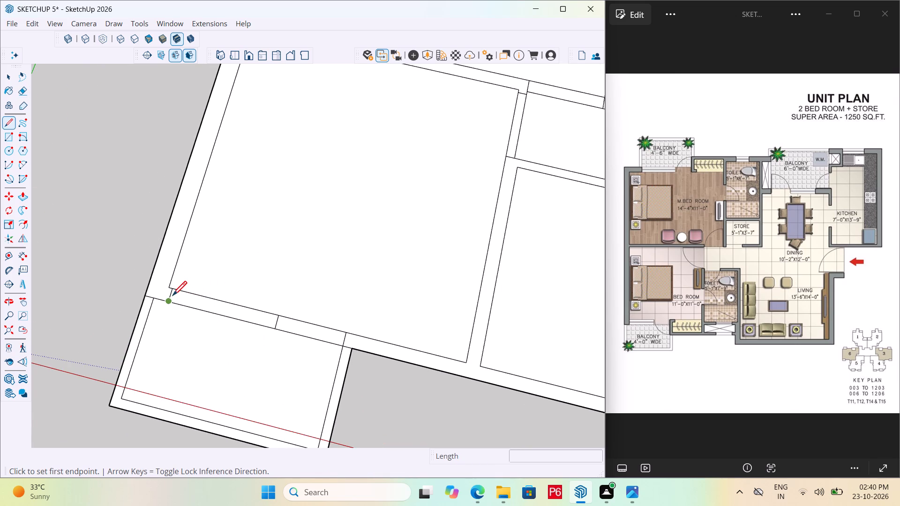
scroll(173, 297, up, 4)
drag(169, 294, 176, 294)
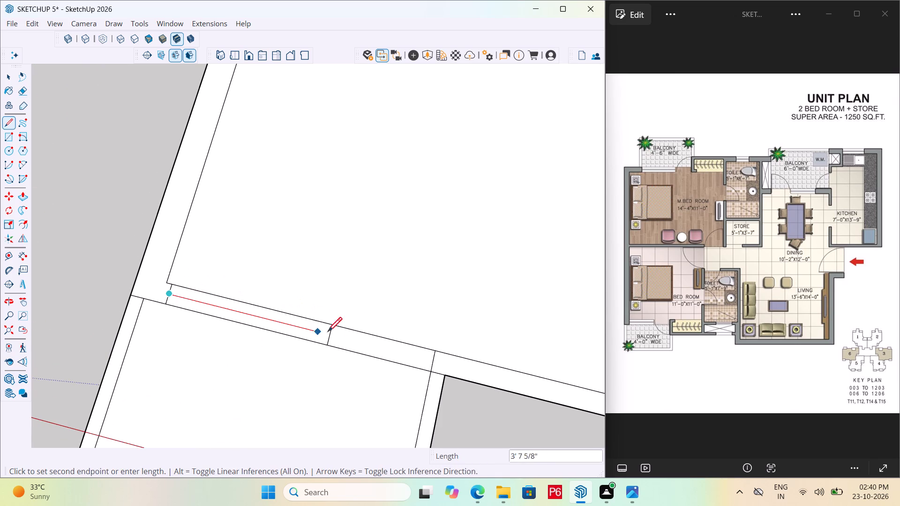
click(330, 337)
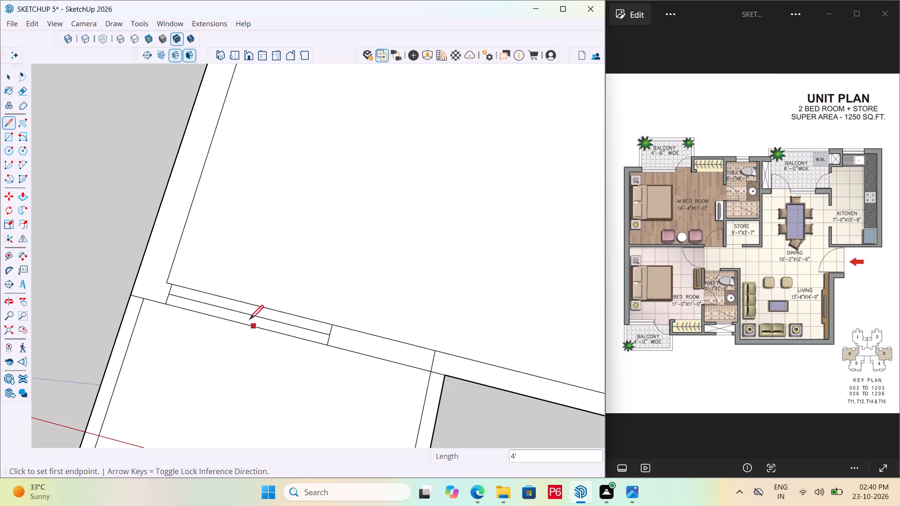
scroll(222, 315, down, 11)
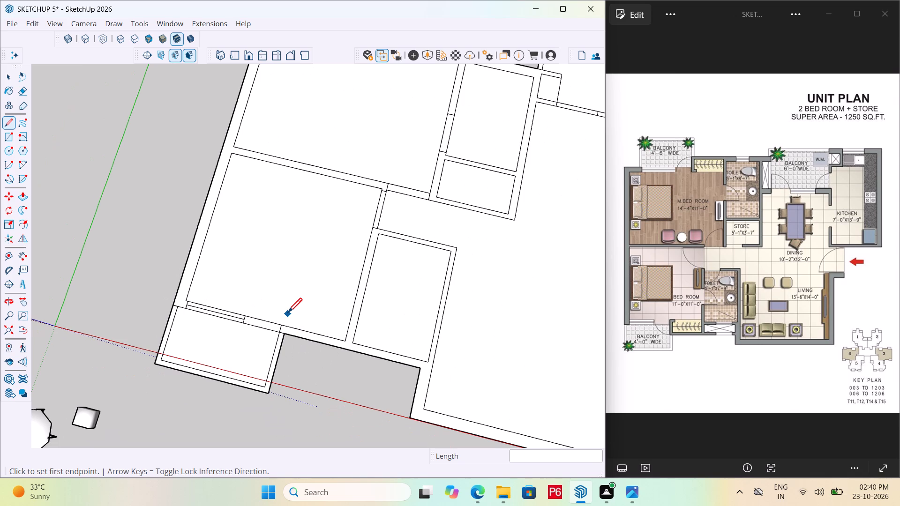
key(space)
Place a guide about 1'9" outside the outer wall of the second bedroom and its toilet.
scroll(366, 342, up, 3)
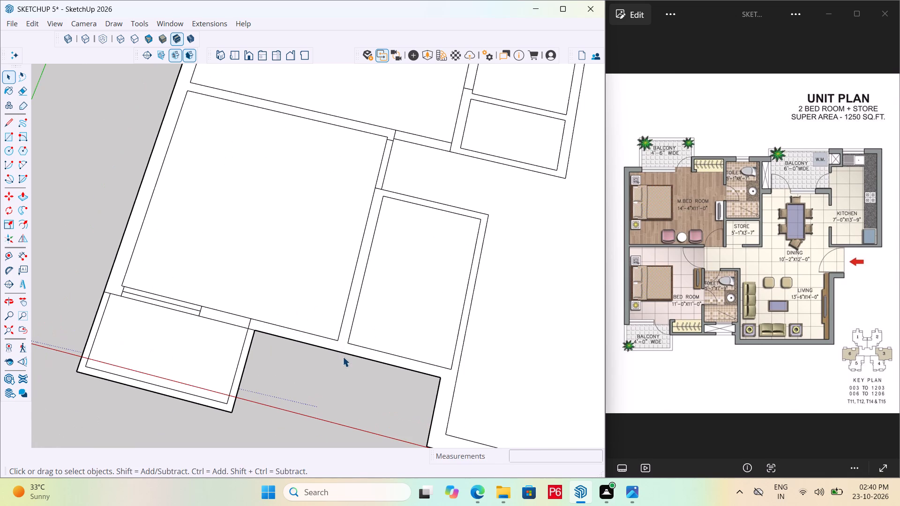
key(t)
click(349, 353)
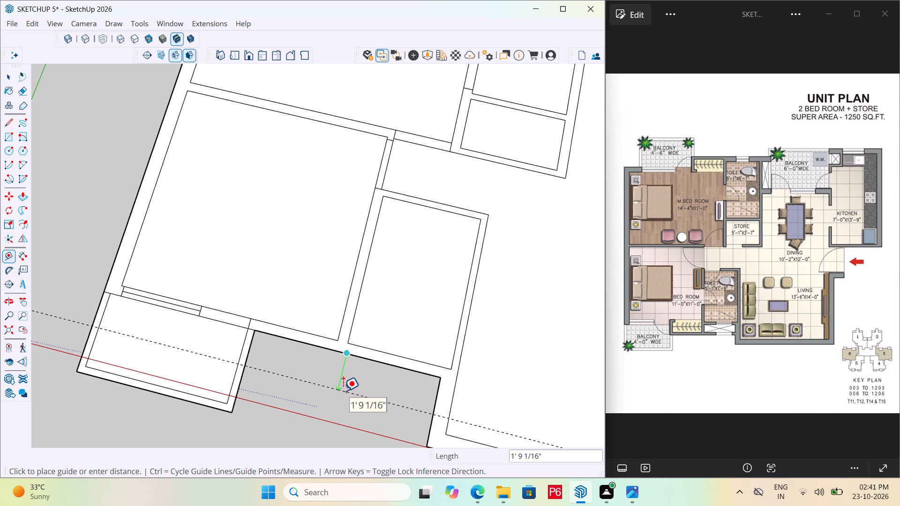
click(343, 391)
key(space)
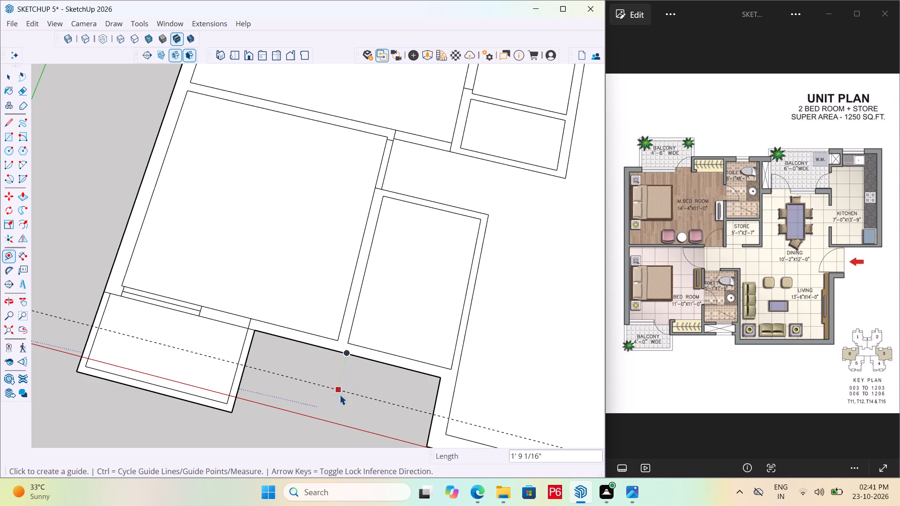
Place a second guide 4" outside the existing ledge guide beyond the second bedroom and toilet wall.
key(t)
click(347, 390)
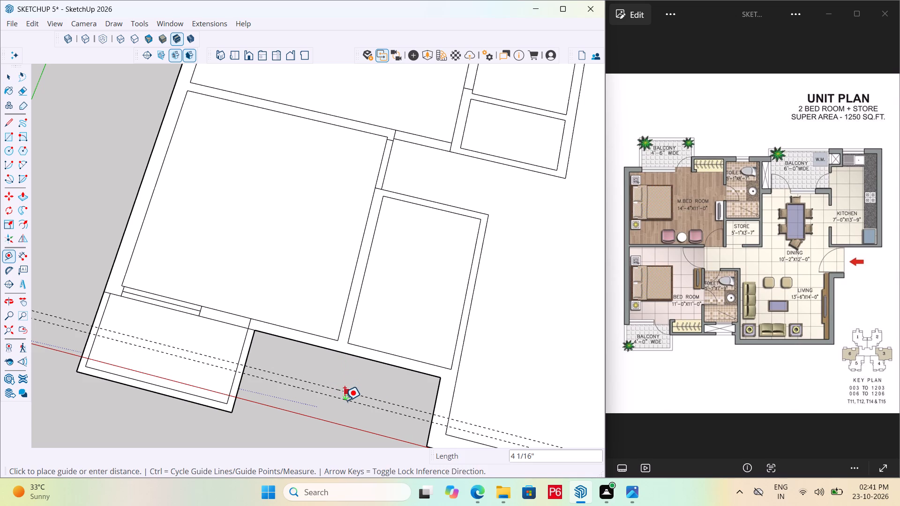
text(4")
key(Return)
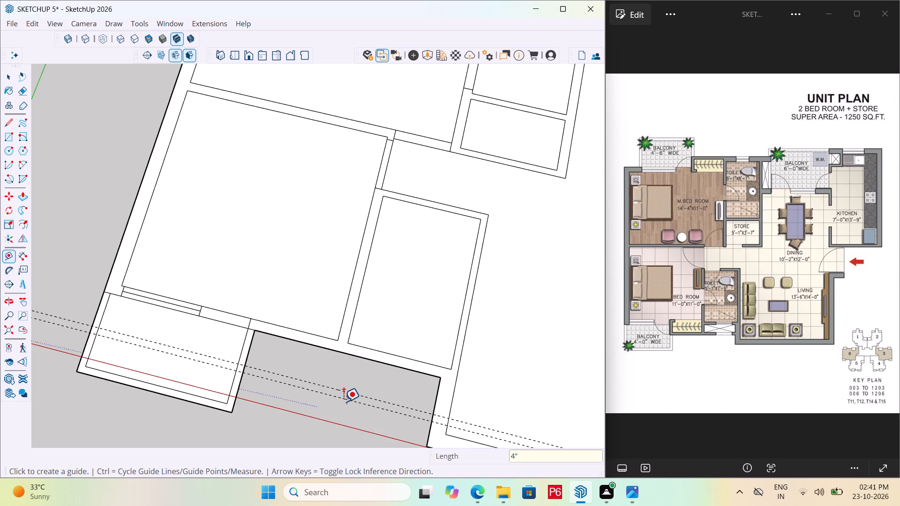
Draw an outer rectangle about 2'7" by 10'3" from the balcony corner to the outer guide, and an inner rectangle between its walls.
scroll(161, 320, down, 2)
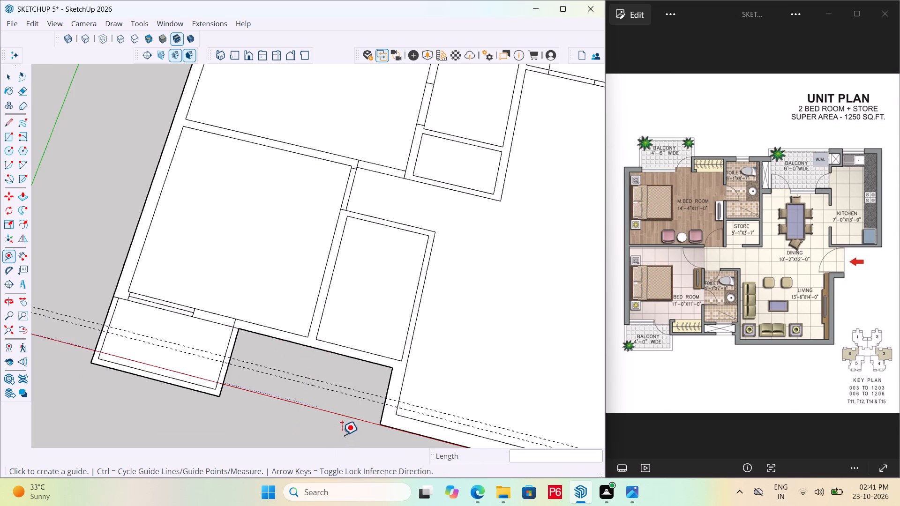
scroll(349, 429, up, 5)
key(r)
click(171, 259)
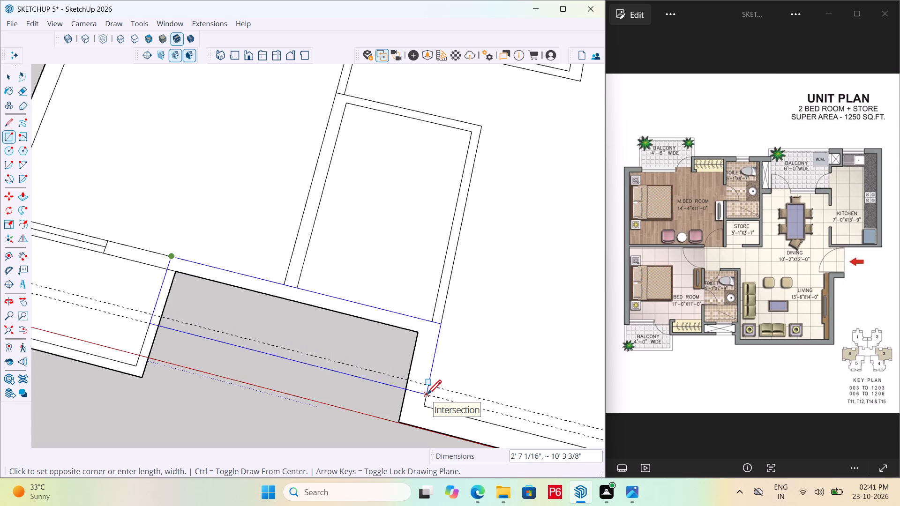
click(427, 396)
click(174, 275)
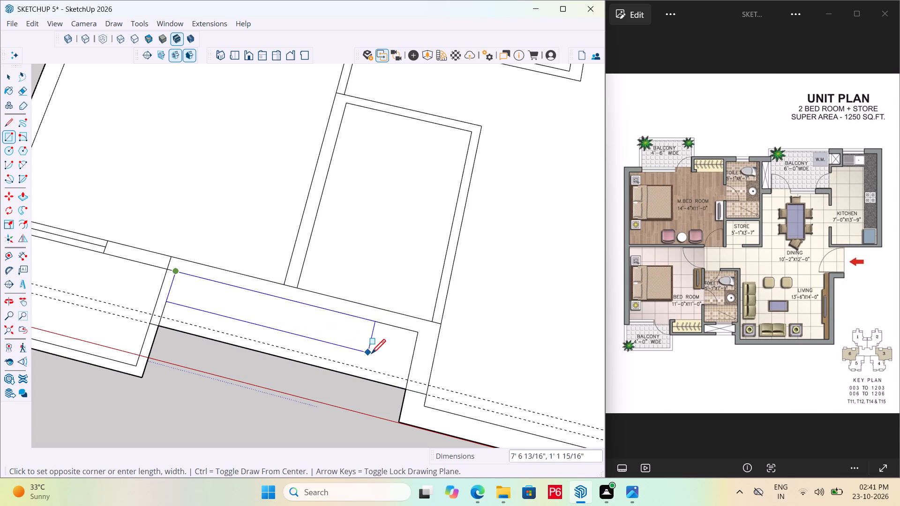
click(410, 380)
Erase both ledge guides and the leftover wall segment where the balcony parapet meets the second bedroom's outer wall.
scroll(259, 354, down, 5)
key(space)
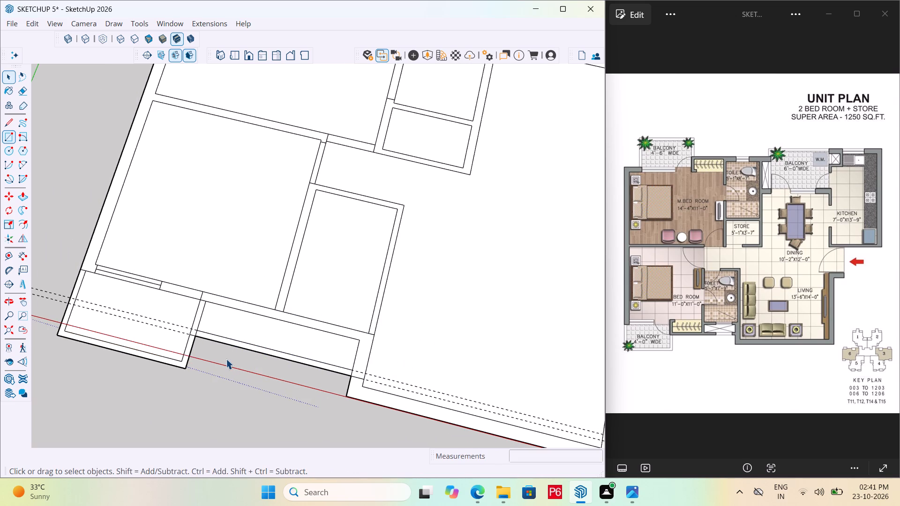
key(e)
drag(160, 327, 169, 320)
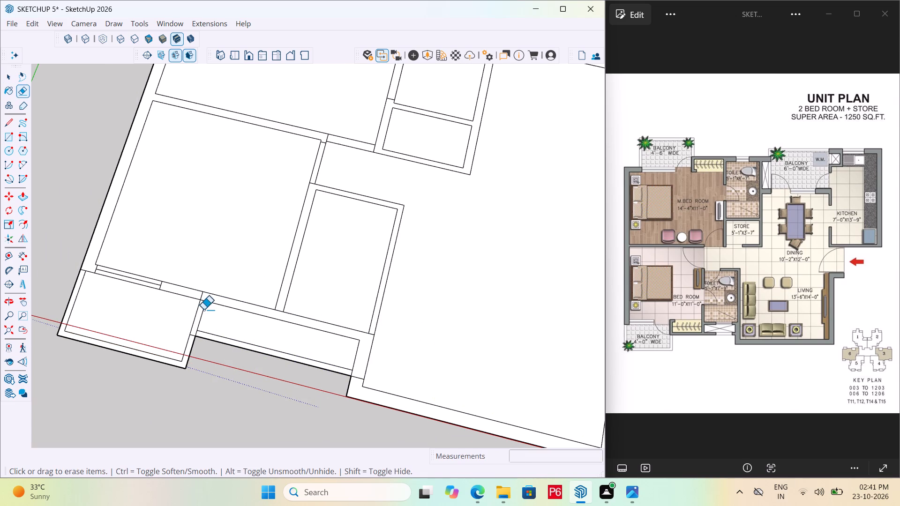
scroll(217, 296, up, 9)
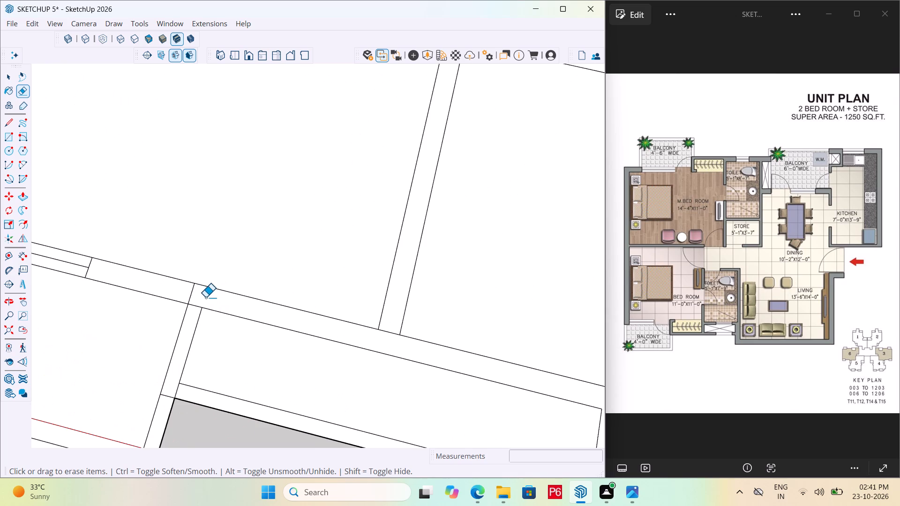
scroll(212, 301, down, 5)
scroll(216, 305, up, 5)
drag(189, 305, 197, 299)
scroll(186, 269, down, 4)
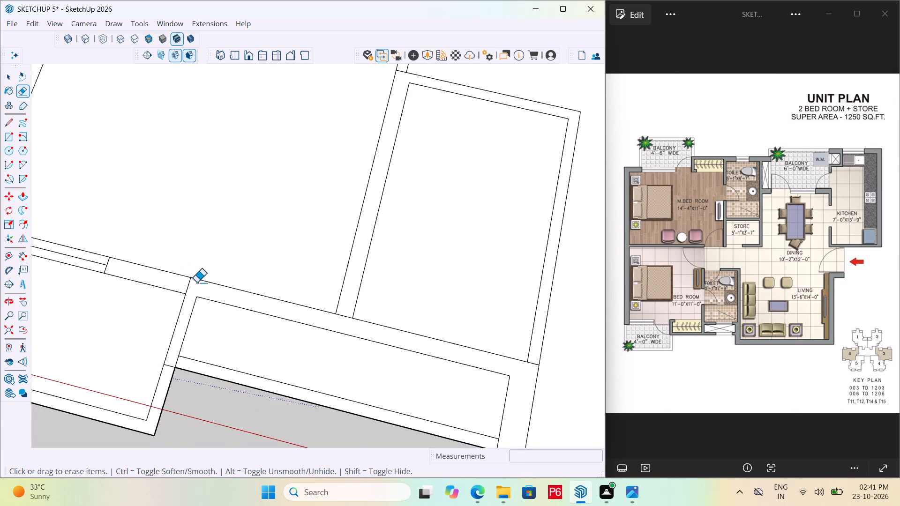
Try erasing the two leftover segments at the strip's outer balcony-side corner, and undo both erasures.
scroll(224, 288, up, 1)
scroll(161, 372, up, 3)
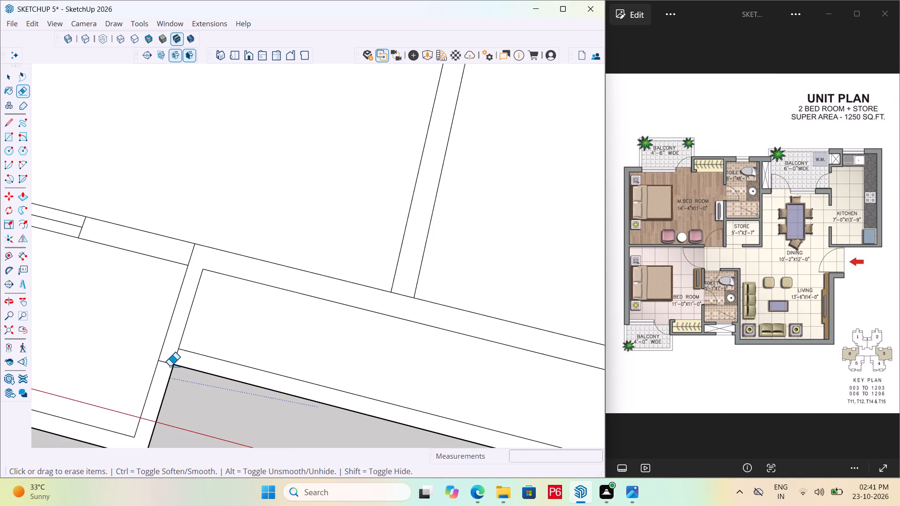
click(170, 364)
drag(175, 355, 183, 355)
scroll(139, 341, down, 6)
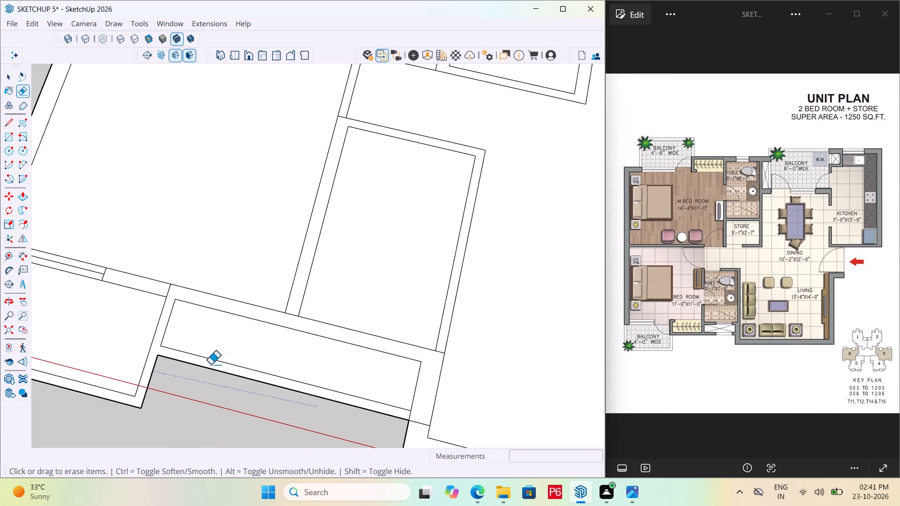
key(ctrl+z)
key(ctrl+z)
Erase the short line stubs crossing the new outer wall at both outer corners of the inner rectangle.
scroll(160, 349, up, 5)
click(160, 349)
scroll(150, 319, down, 6)
scroll(405, 402, up, 5)
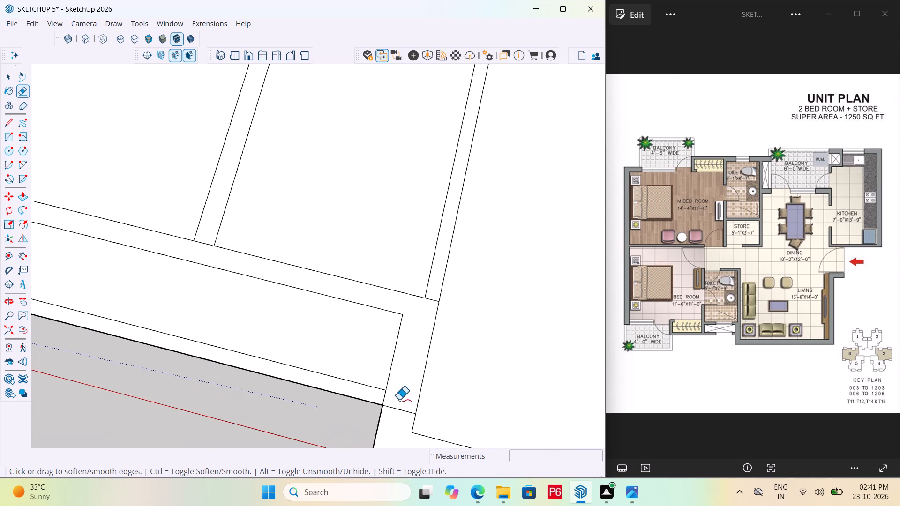
click(385, 397)
scroll(379, 371, down, 5)
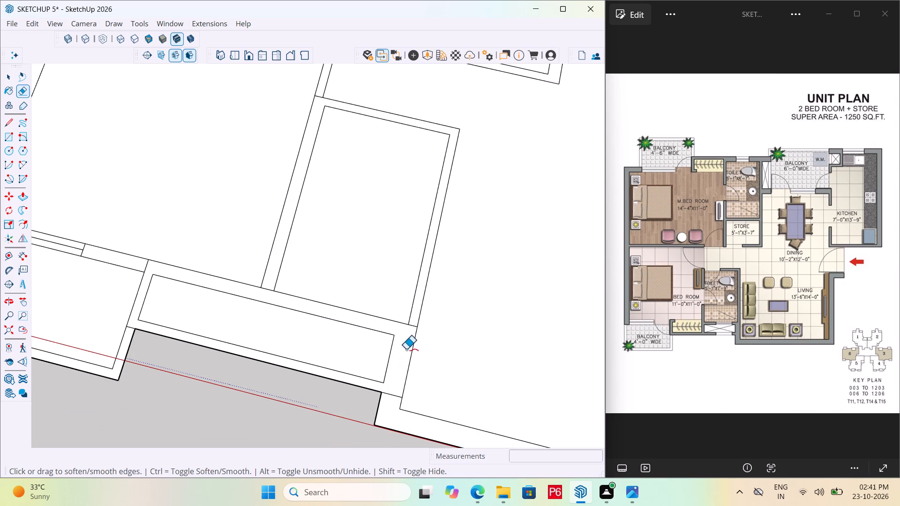
Extend both faces of the bedroom-toilet partition across the new strip with two lines about 2'7" long.
scroll(415, 323, up, 5)
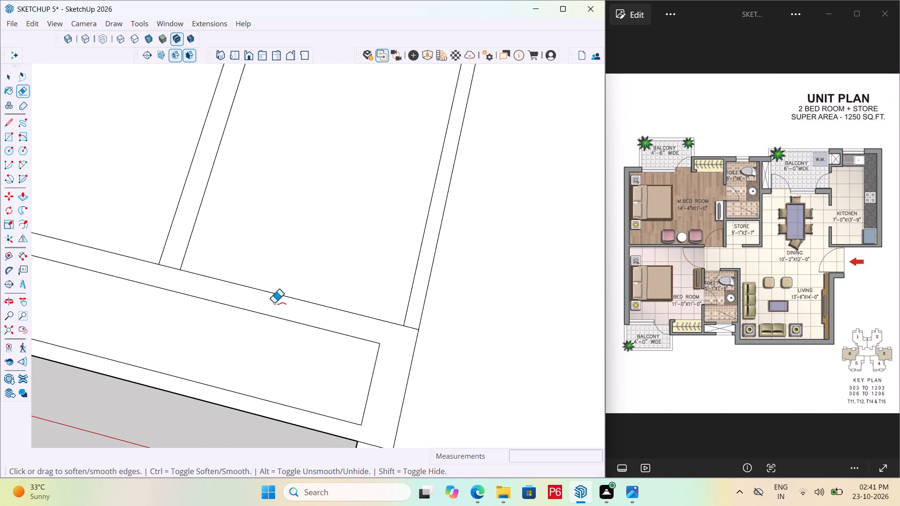
scroll(304, 323, down, 4)
scroll(217, 286, up, 4)
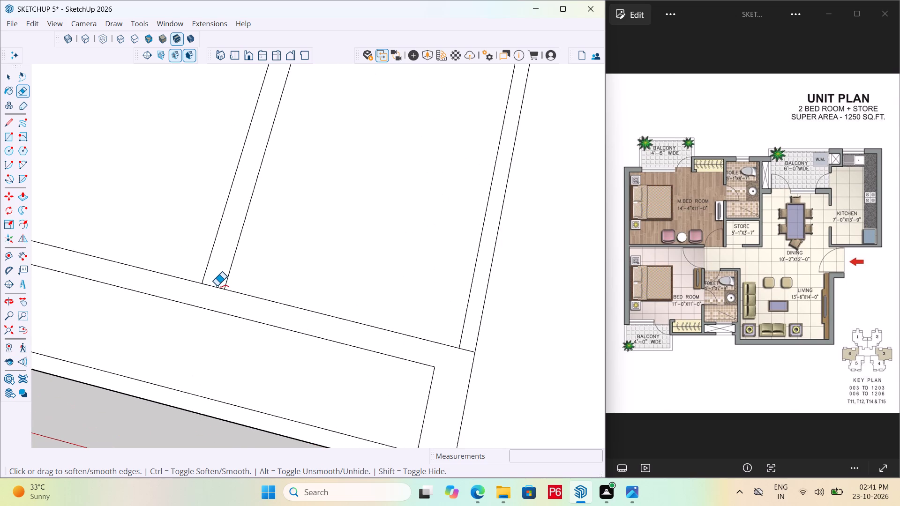
scroll(259, 290, down, 4)
key(l)
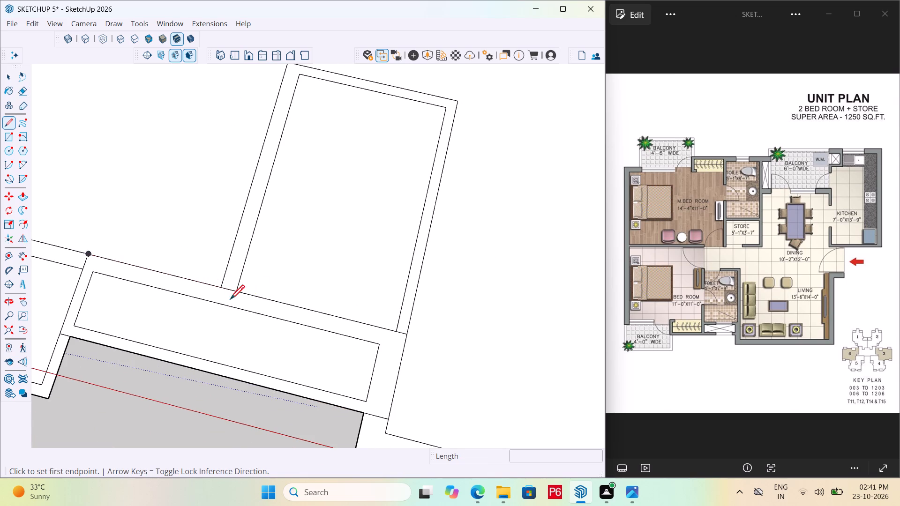
click(235, 294)
click(214, 374)
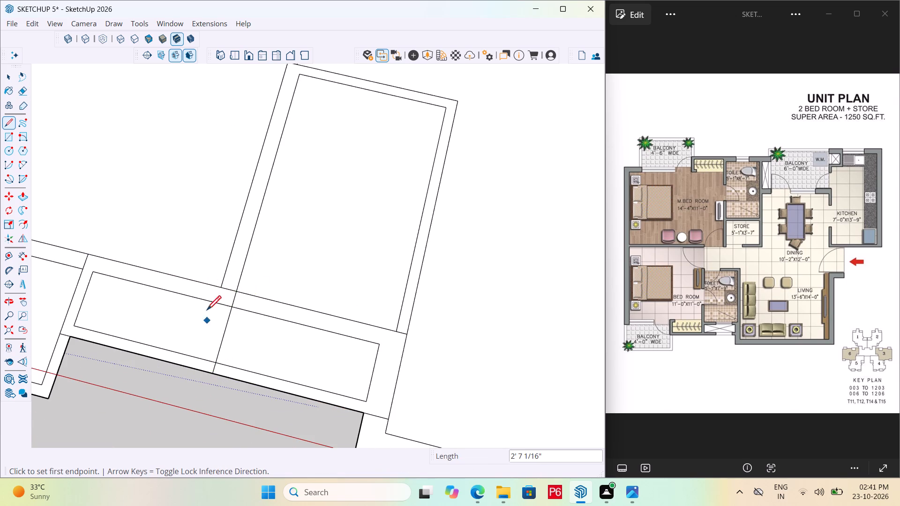
click(220, 286)
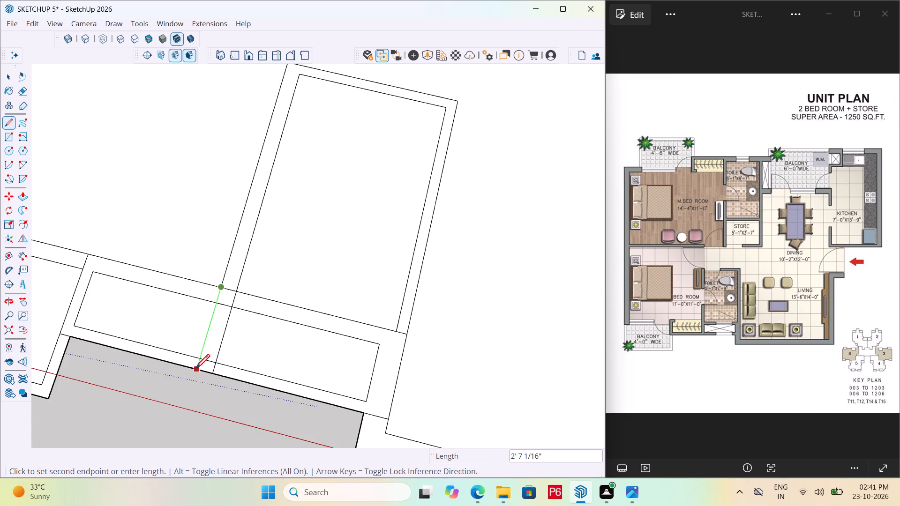
click(196, 369)
Erase the segments crossing the extended partition at the outer wall and the toilet-side stub and closing line at its junctions.
scroll(217, 332, up, 4)
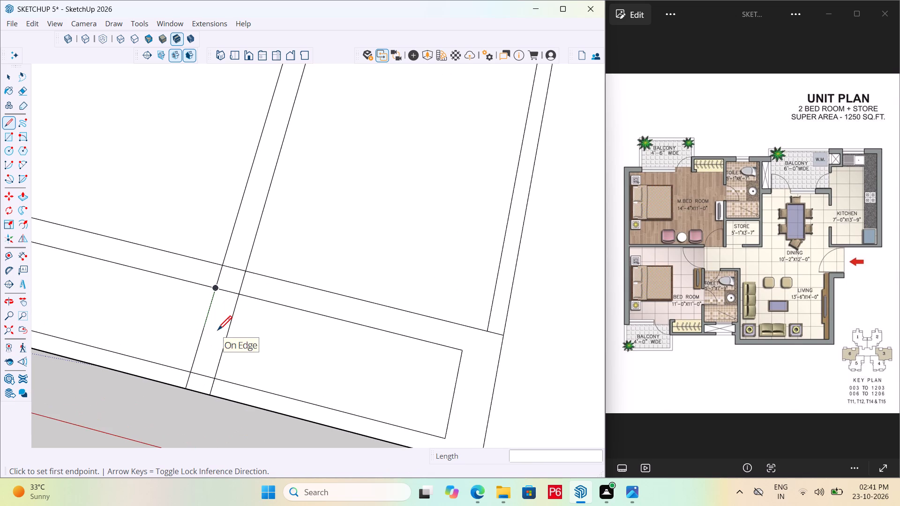
key(e)
drag(227, 293, 234, 270)
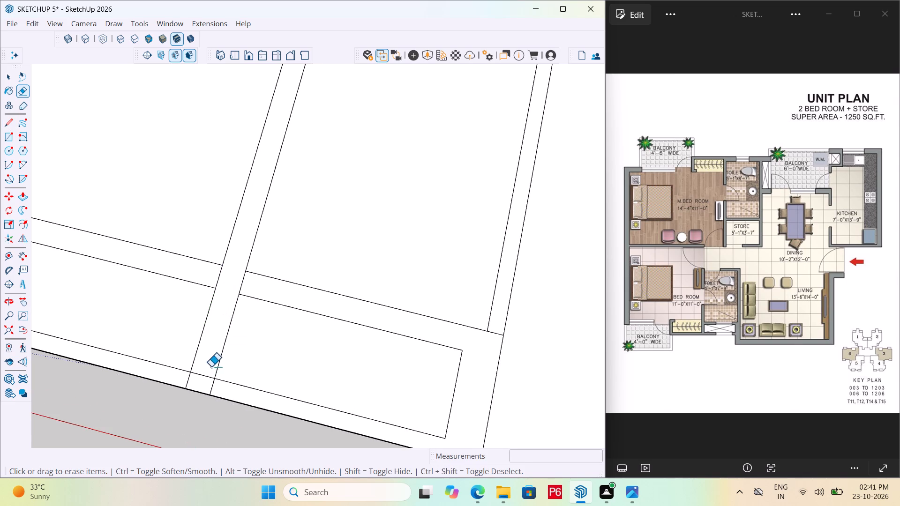
click(207, 379)
drag(207, 386, 218, 386)
drag(243, 283, 255, 284)
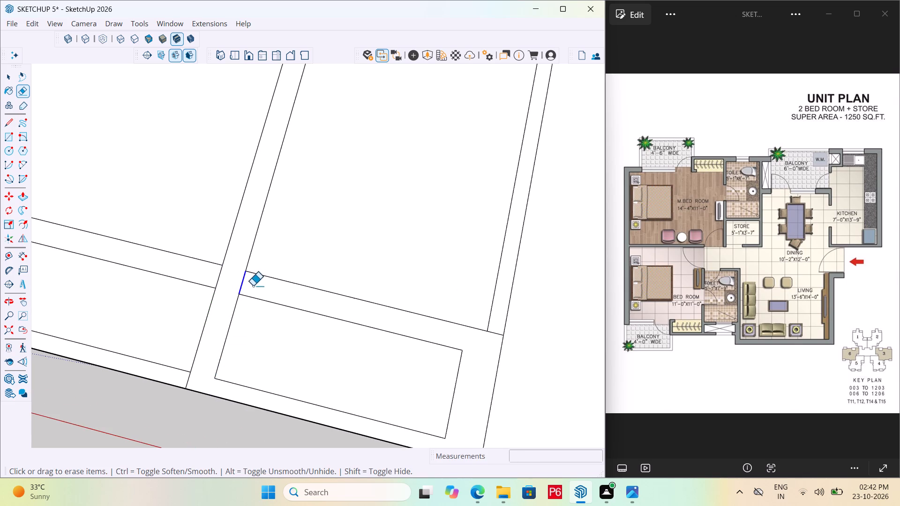
scroll(251, 296, down, 5)
Save the model.
key(ctrl+s)
key(ctrl+s)
key(ctrl+s)
key(ctrl+s)
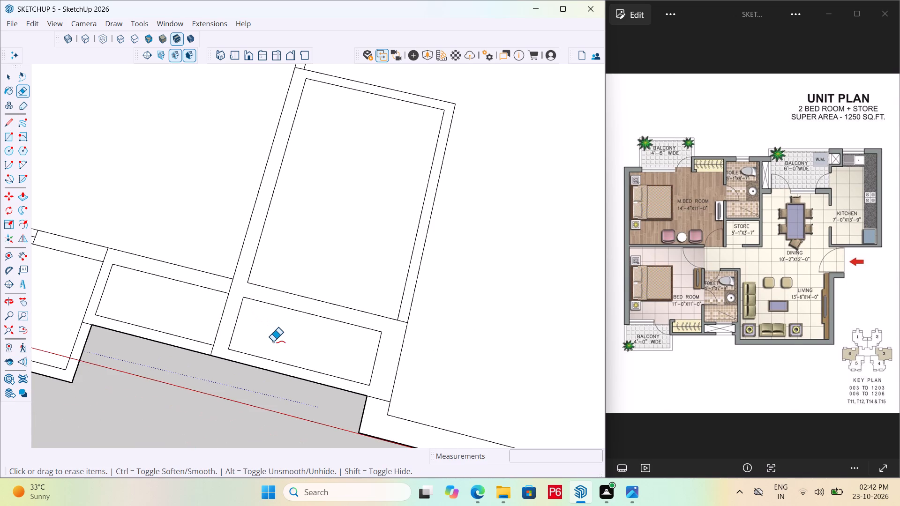
key(ctrl+s)
key(ctrl+s)
key(ctrl+s)
key(ctrl+s)
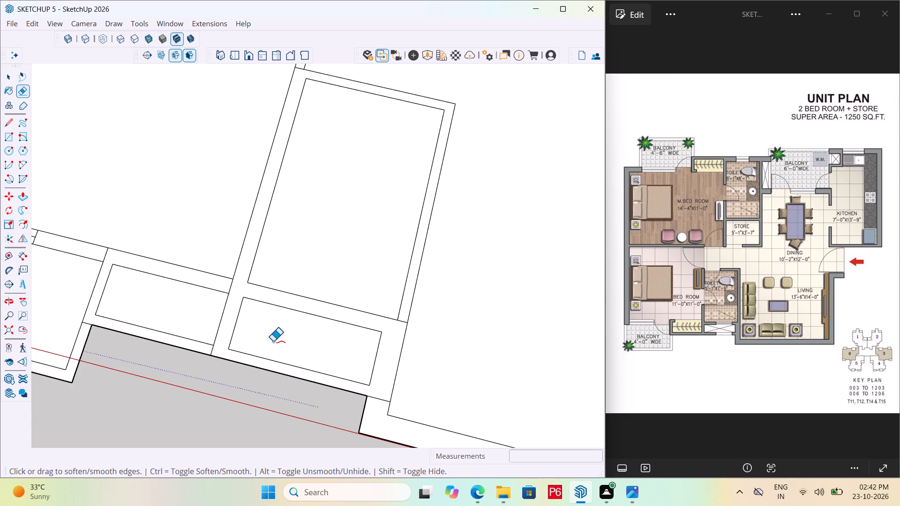
Draw two 6" window jamb lines across the toilet's outer wall and one 4" line across the ledge's outer wall.
key(l)
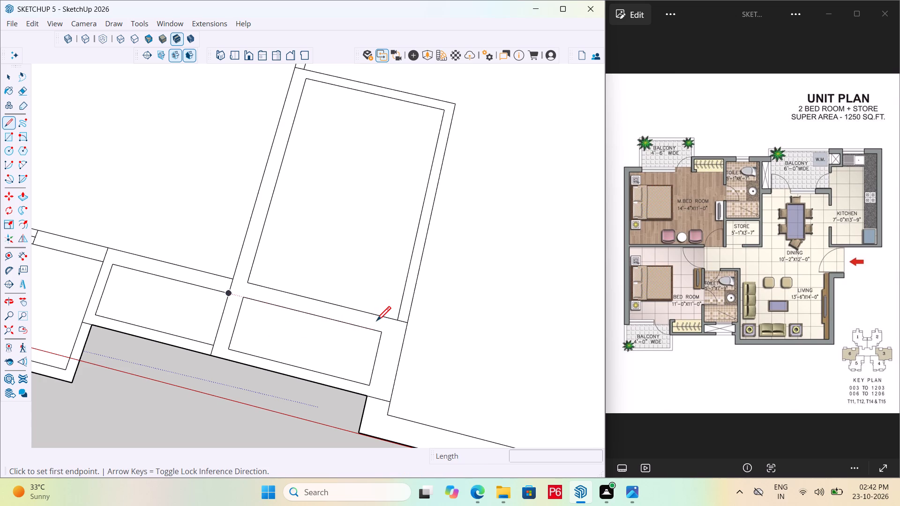
click(371, 317)
click(368, 328)
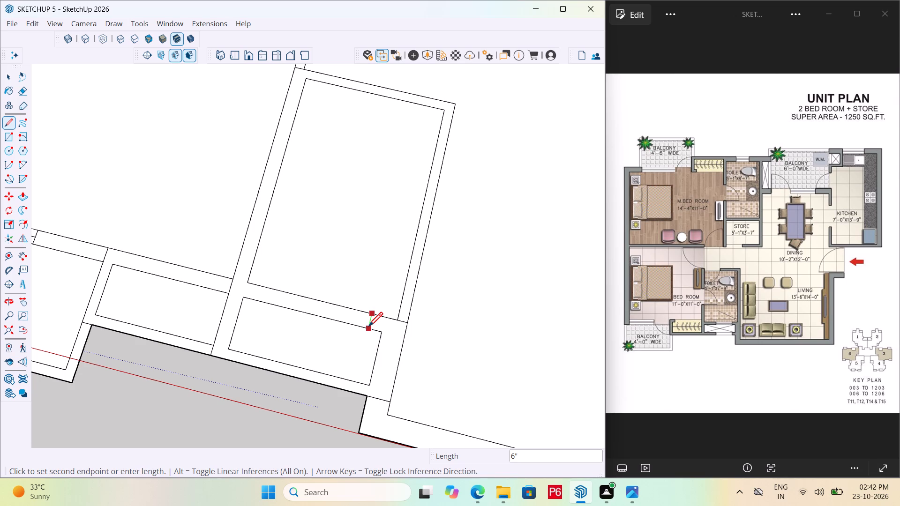
click(358, 387)
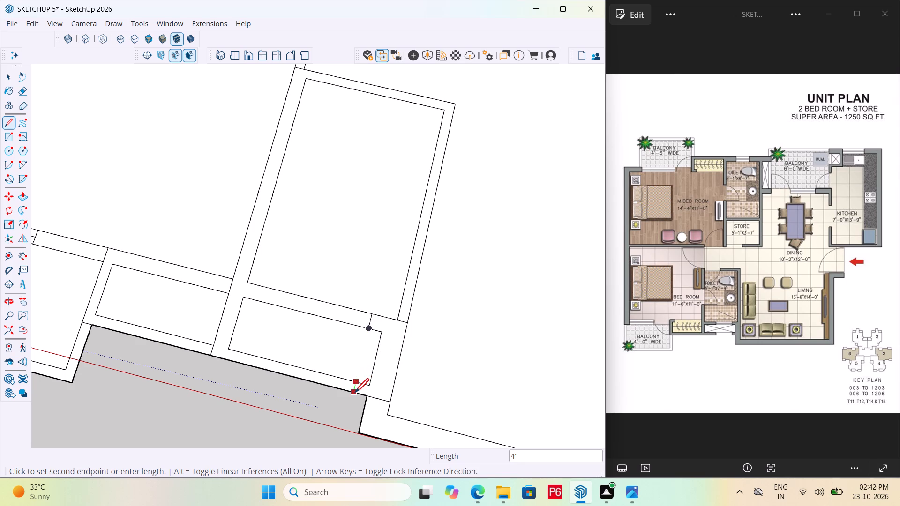
click(355, 394)
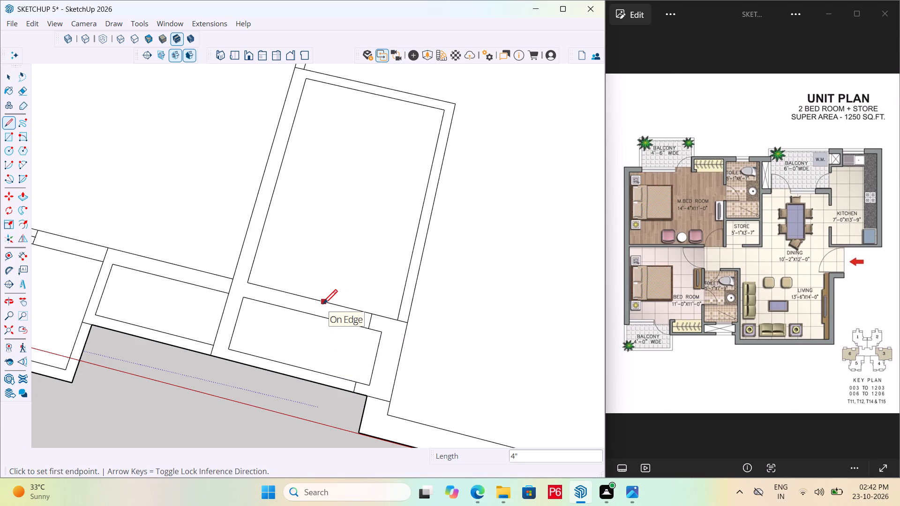
click(308, 300)
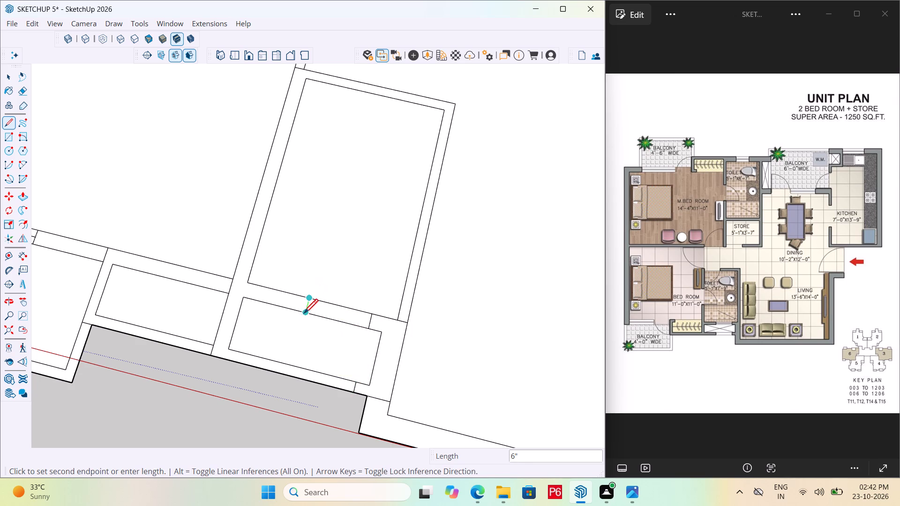
click(304, 315)
Draw a centre line about 2'1" long between the two jambs of the toilet window.
key(space)
key(l)
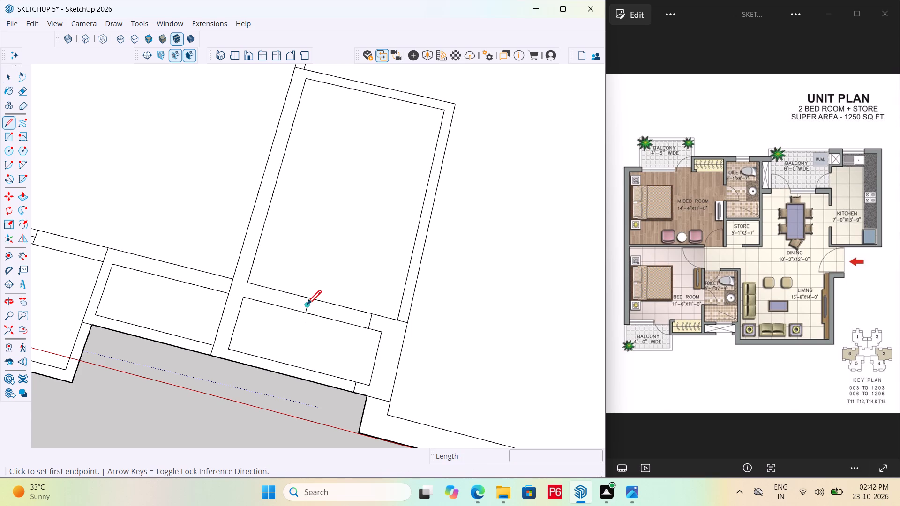
click(307, 305)
click(369, 321)
key(space)
scroll(342, 310, down, 1)
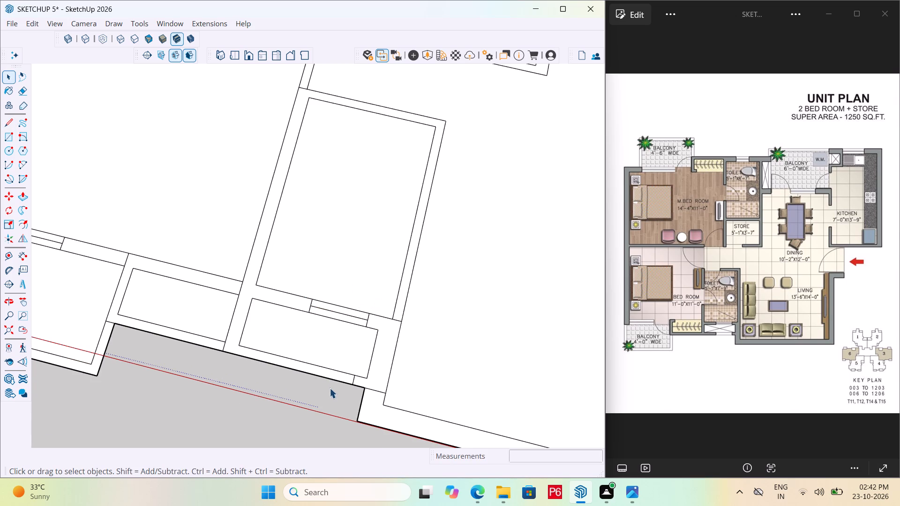
Examine the area around the second bedroom's toilet and ledge in the reference unit plan.
scroll(718, 345, up, 5)
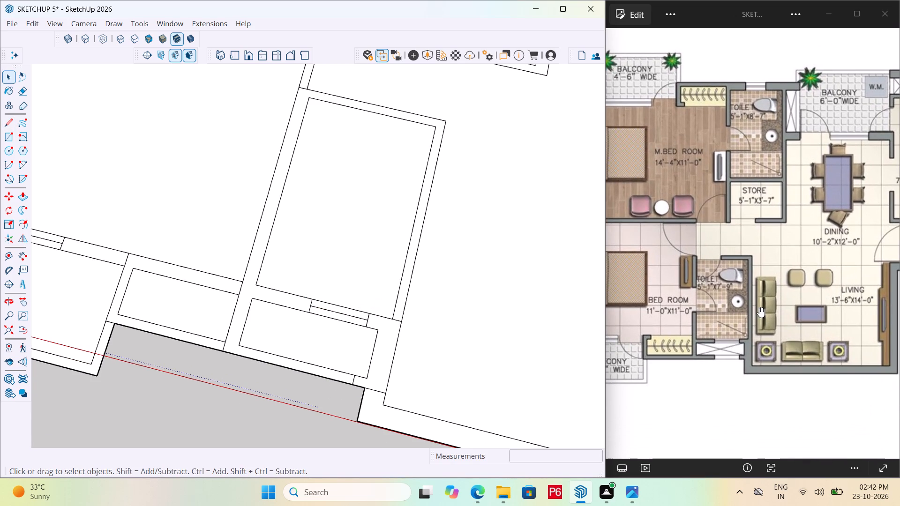
scroll(759, 307, down, 6)
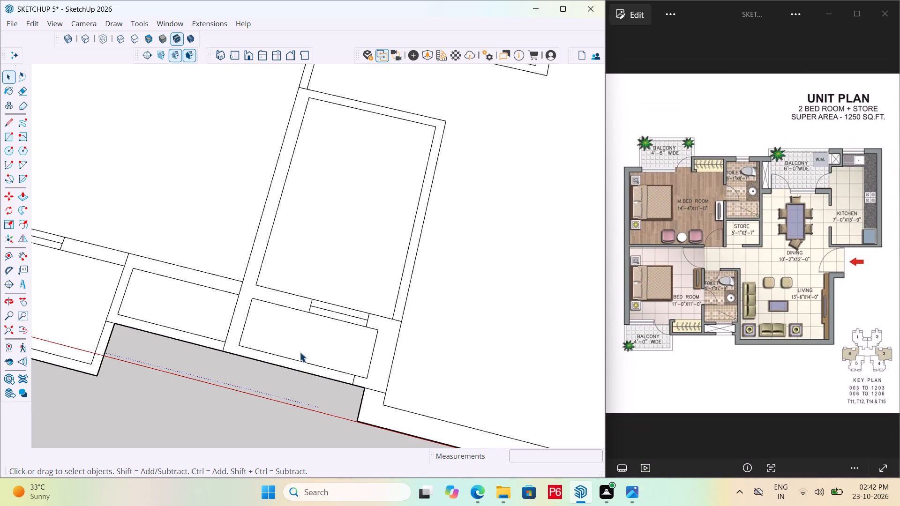
Erase the short 4" line across the ledge's outer wall beside the second bedroom's toilet.
scroll(350, 376, up, 3)
key(e)
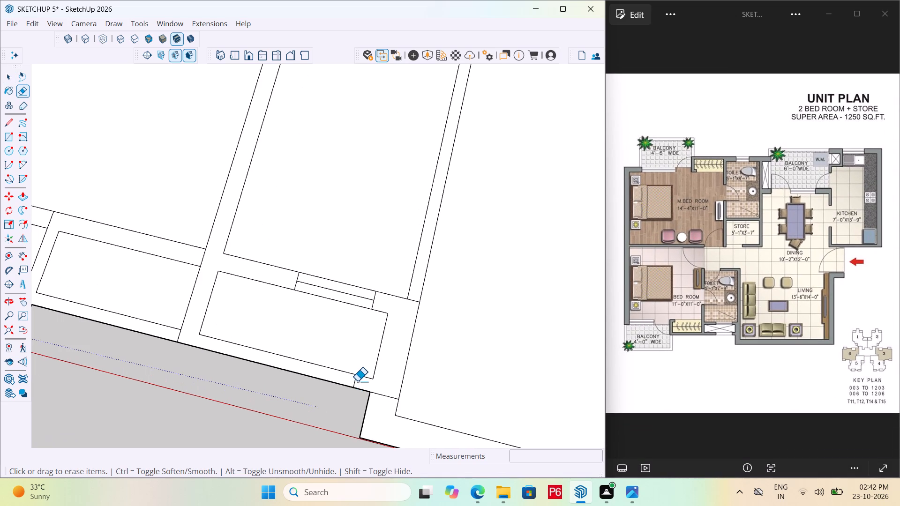
double_click(357, 381)
scroll(352, 372, down, 4)
Save the model.
key(ctrl+s)
key(ctrl+s)
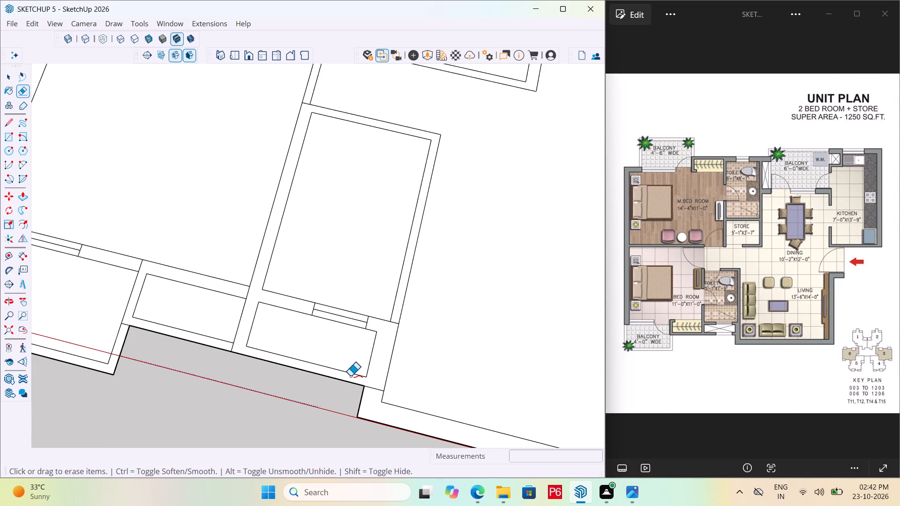
key(ctrl+s)
key(ctrl+s)
key(ctrl+s)
key(ctrl+s)
key(ctrl+s)
key(ctrl+s)
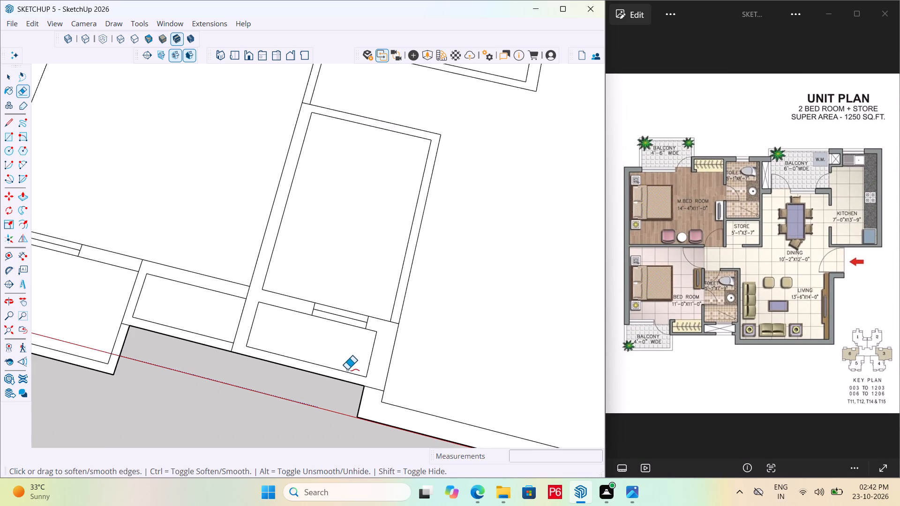
Draw a 6" line across the wardrobe recess's bedroom-side wall near the balcony end, and erase the two wall edges beyond it.
scroll(226, 336, up, 3)
scroll(132, 250, up, 3)
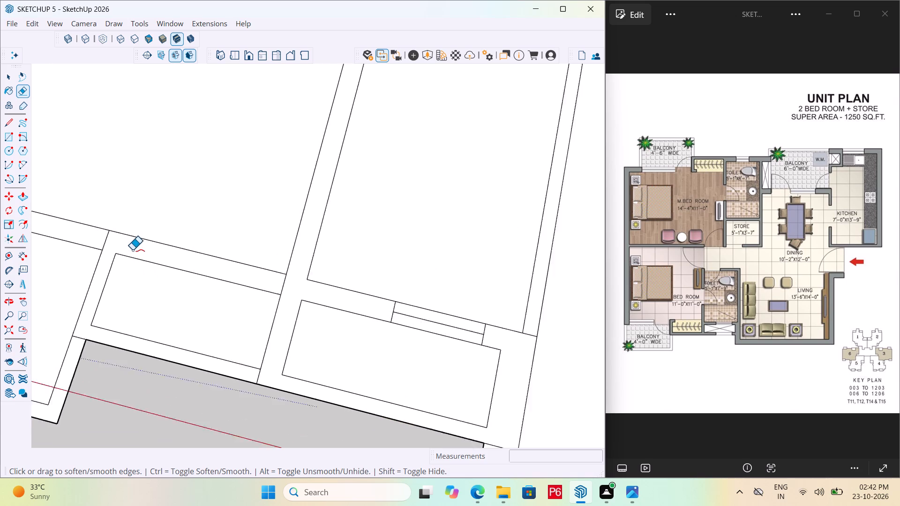
scroll(132, 250, up, 3)
key(l)
click(131, 262)
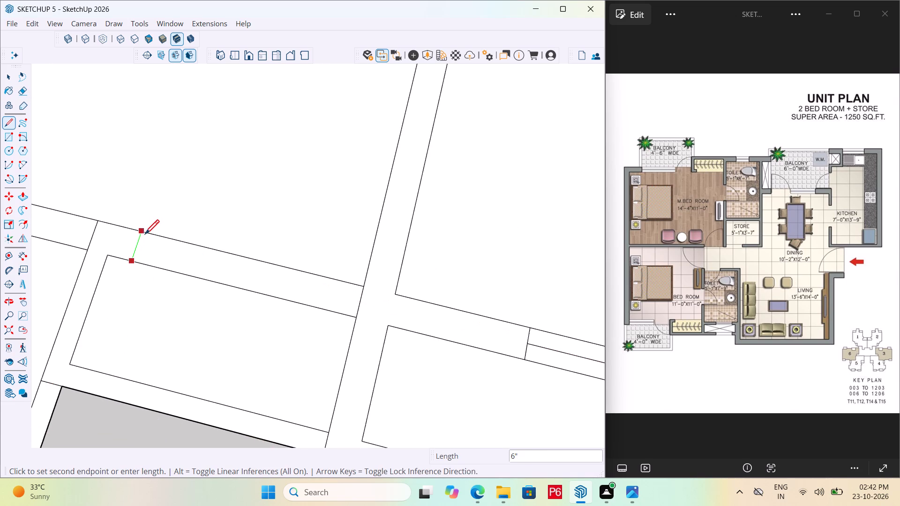
click(145, 236)
key(space)
key(e)
drag(230, 251, 221, 293)
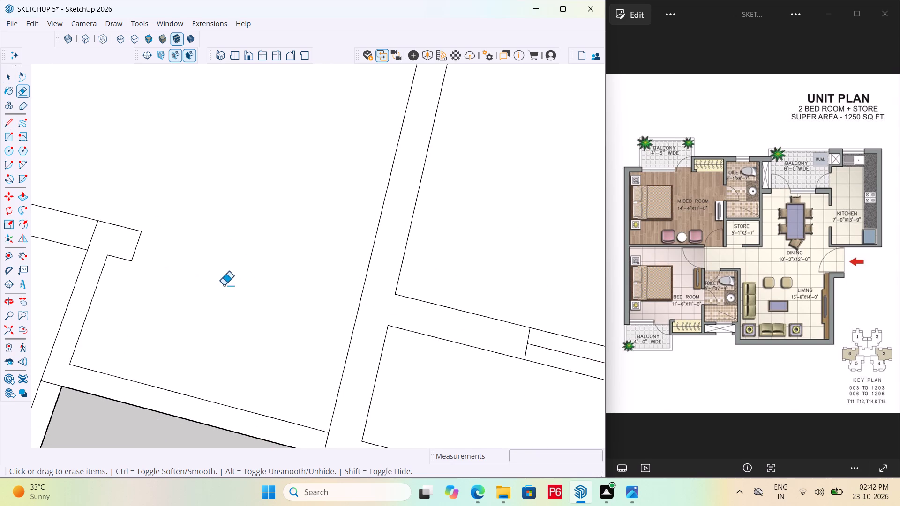
Examine the overall floor plan and the walls where the kitchen meets the 6'-0" wide balcony.
scroll(277, 243, down, 12)
scroll(190, 305, down, 6)
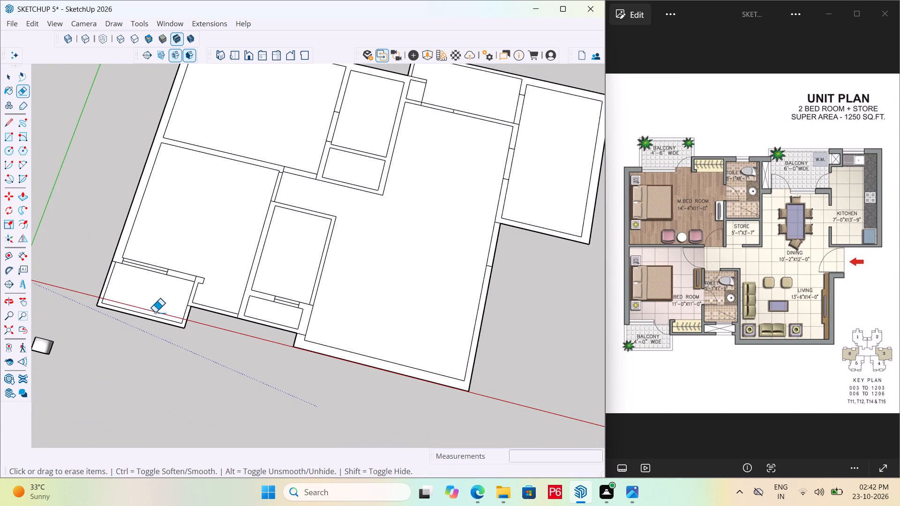
scroll(187, 365, down, 4)
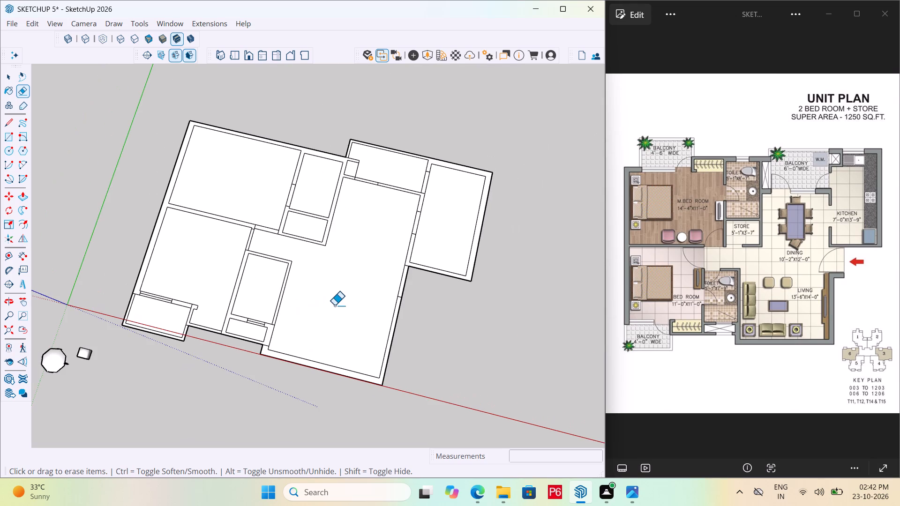
middle_drag(346, 302, 341, 295)
scroll(484, 178, up, 4)
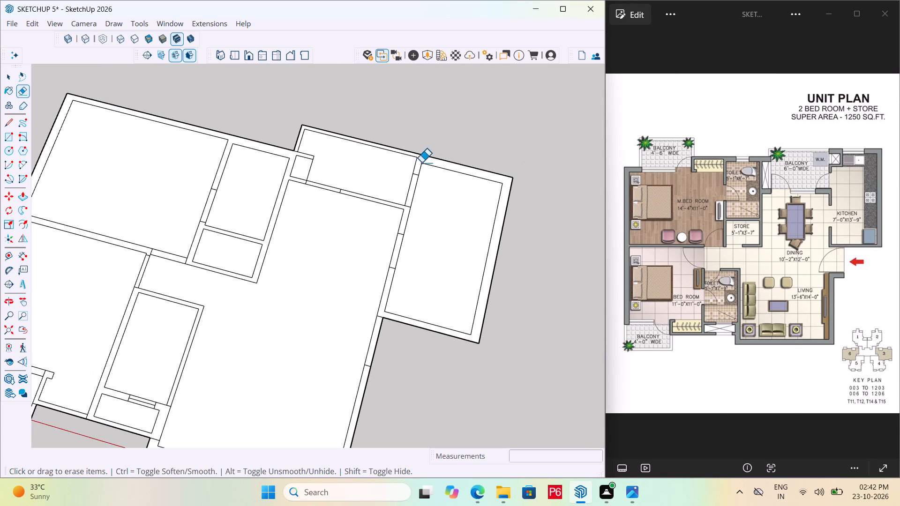
scroll(421, 163, up, 5)
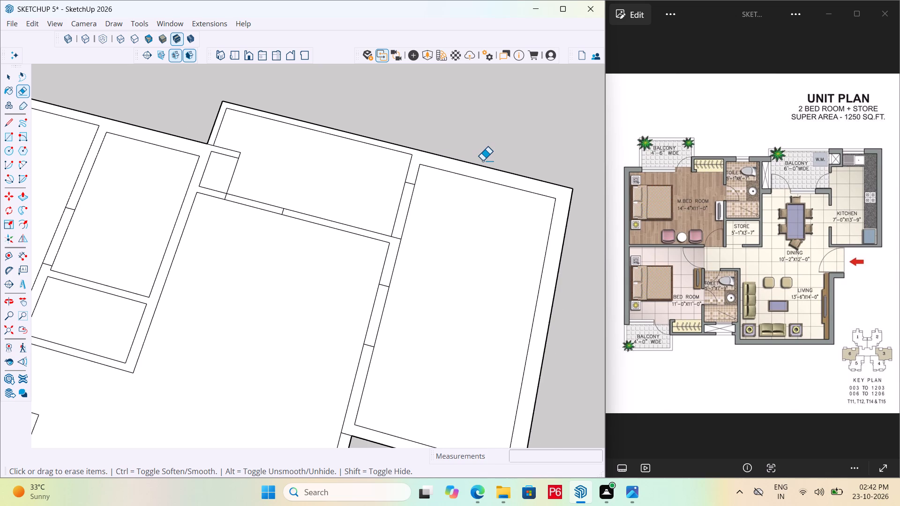
scroll(482, 161, up, 8)
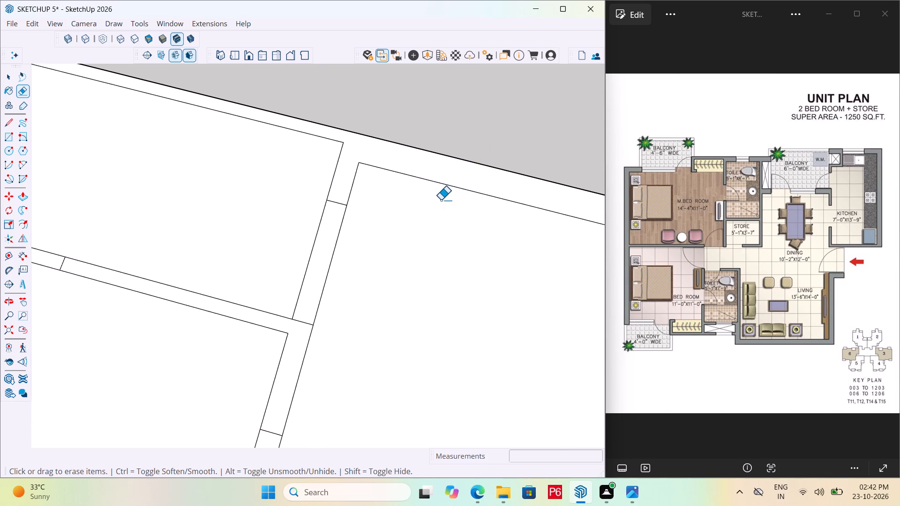
Save the model.
key(ctrl+s)
key(ctrl+s)
key(ctrl+s)
key(ctrl+s)
key(ctrl+s)
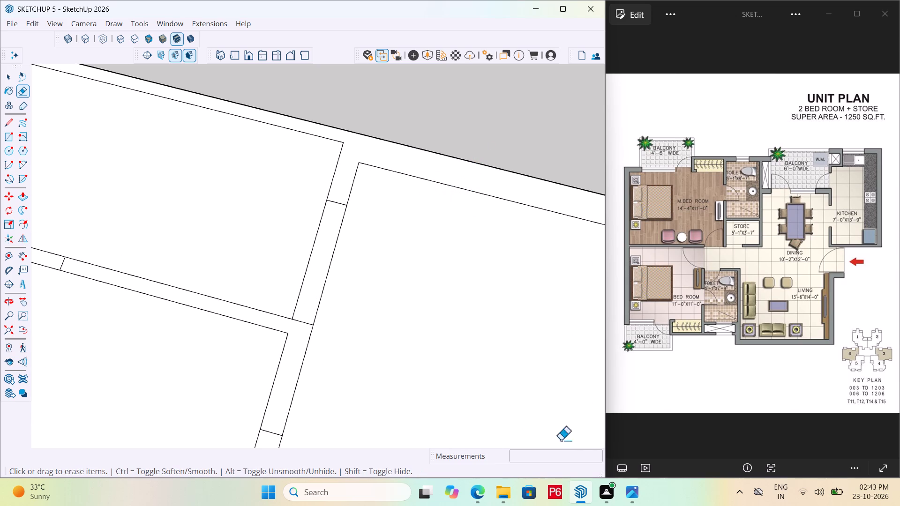
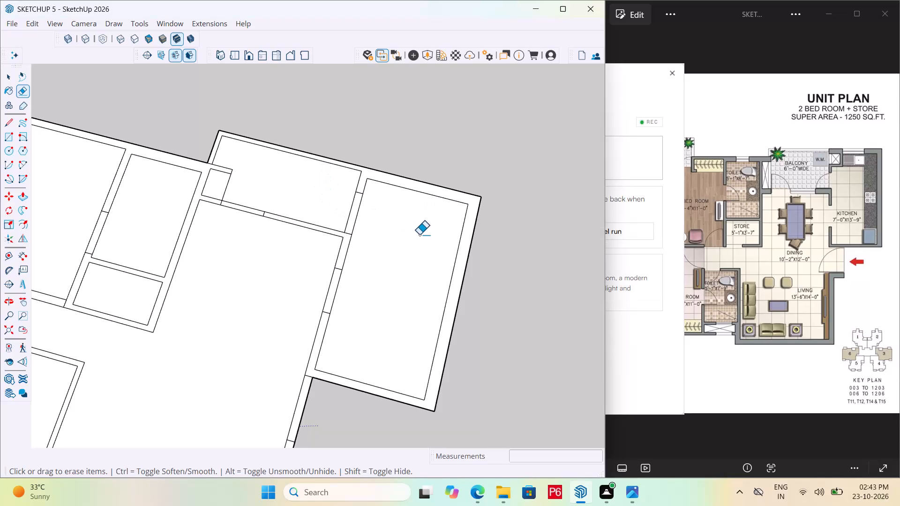
Save the model.
key(ctrl+s)
key(ctrl+s)
key(ctrl+s)
key(ctrl+s)
key(ctrl+s)
key(ctrl+s)
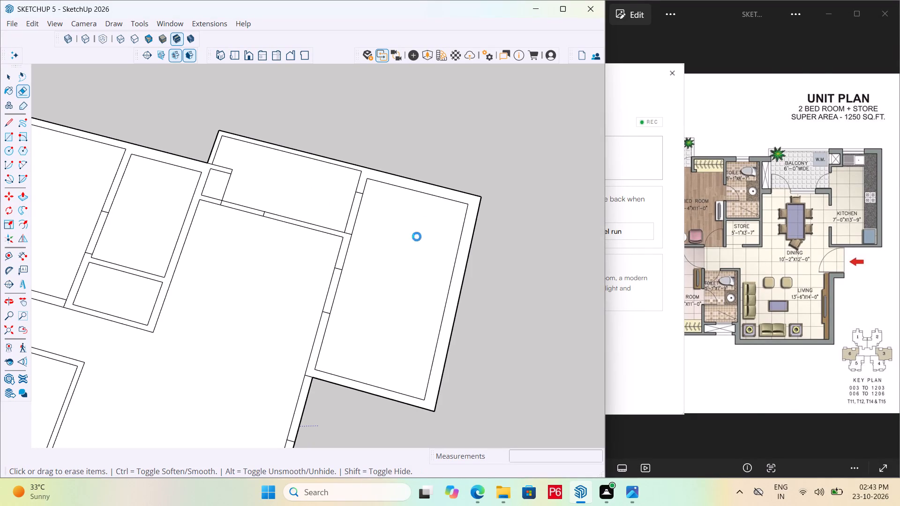
Move the bed standing beside the origin into the second bedroom of the floor plan.
click(800, 268)
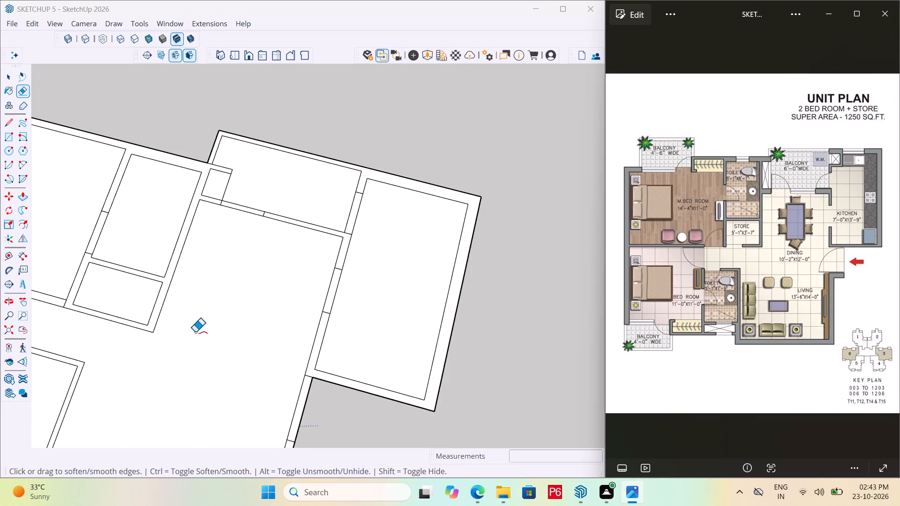
scroll(457, 322, down, 6)
scroll(407, 289, down, 6)
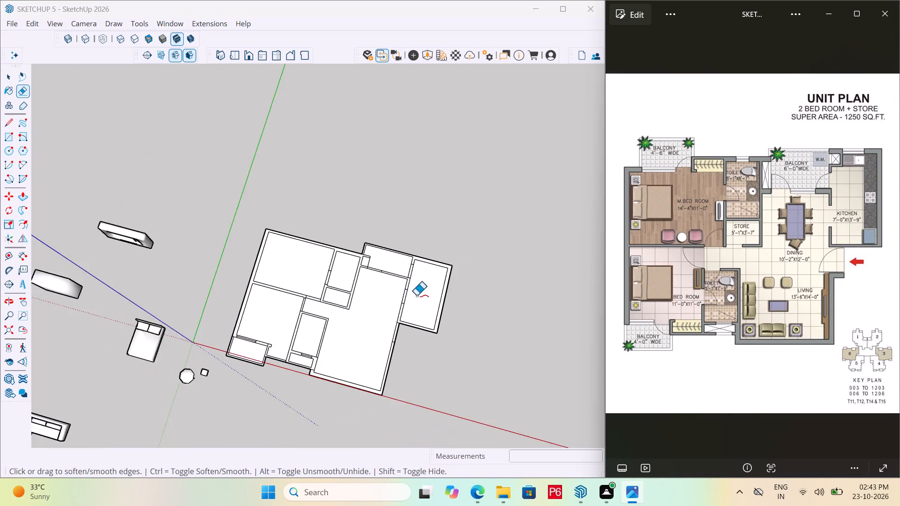
scroll(416, 296, down, 7)
middle_drag(355, 305, 327, 263)
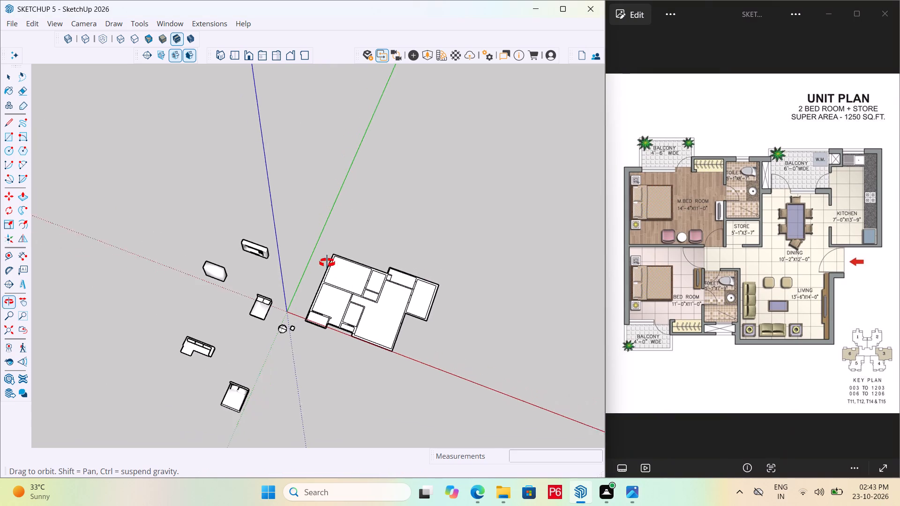
middle_drag(327, 263, 343, 224)
middle_drag(342, 224, 331, 233)
scroll(436, 297, up, 5)
middle_drag(351, 305, 303, 195)
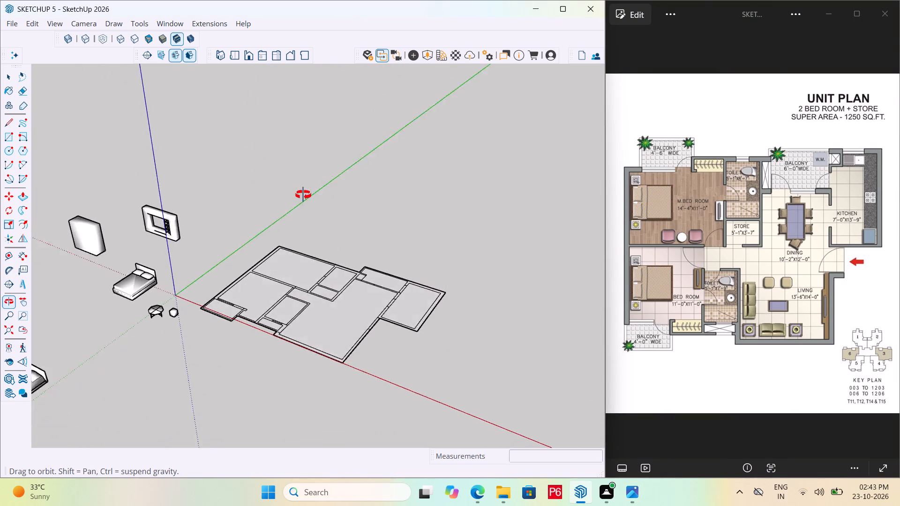
middle_drag(303, 195, 363, 287)
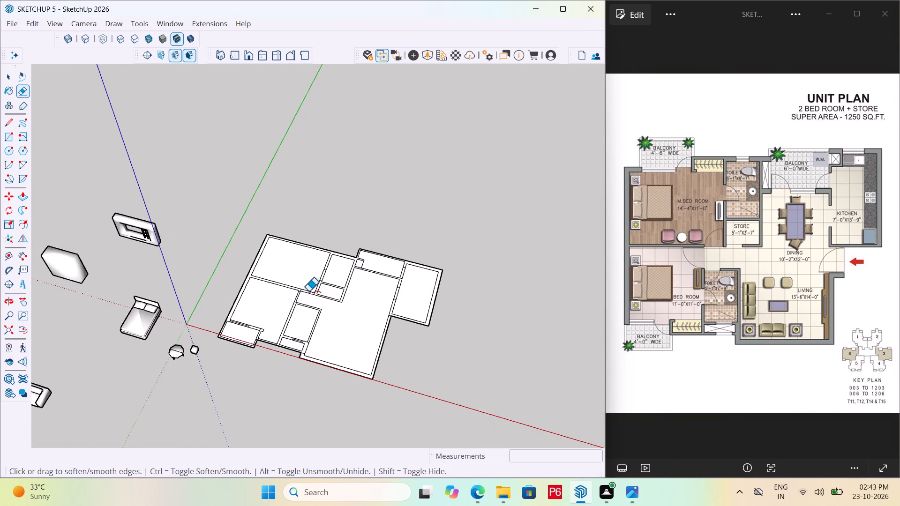
key(space)
click(148, 321)
key(m)
click(148, 321)
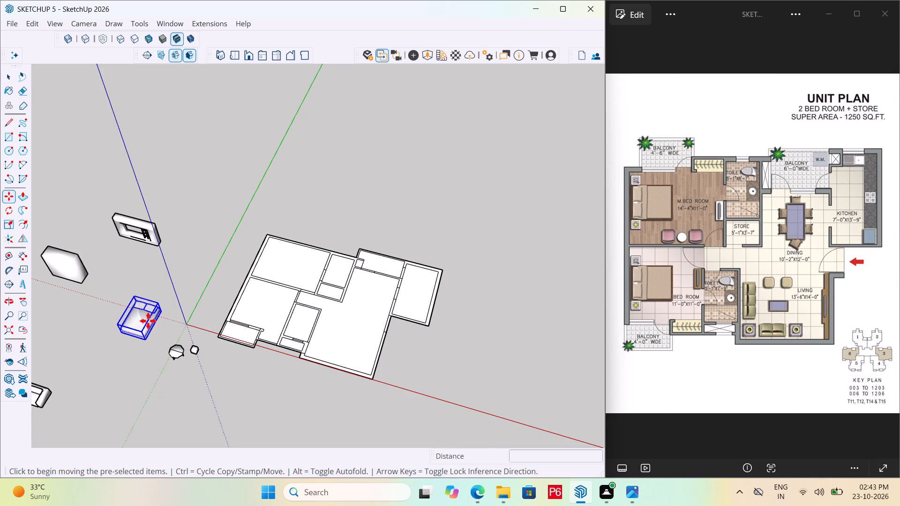
click(261, 310)
Copy the second bedroom's bed about 13' into the master bedroom.
key(space)
click(270, 312)
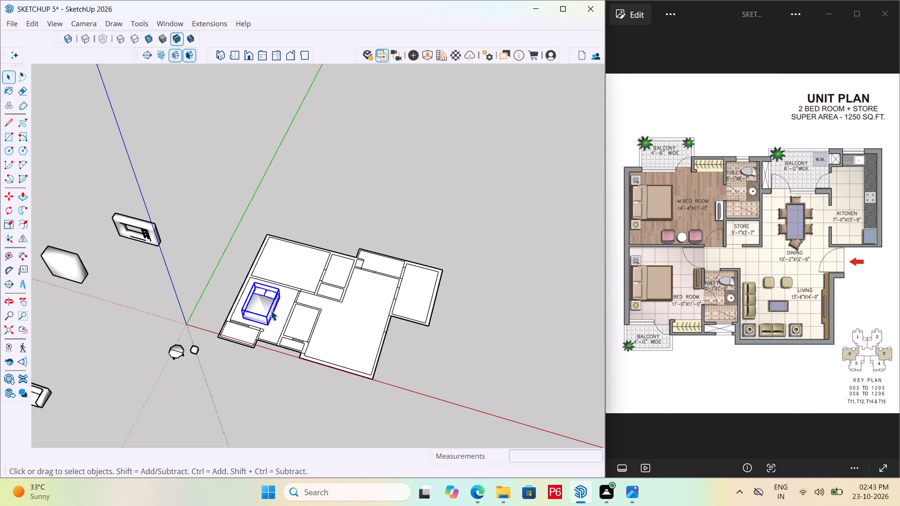
key(m)
click(267, 307)
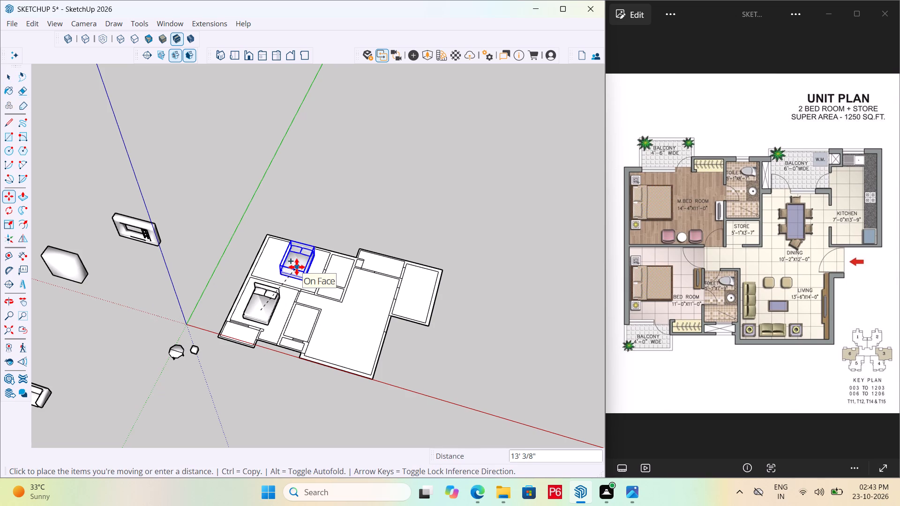
click(297, 267)
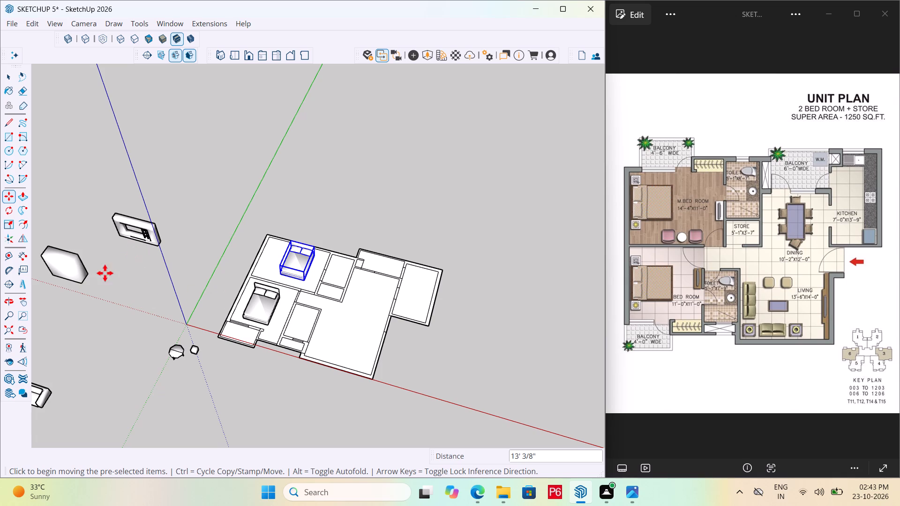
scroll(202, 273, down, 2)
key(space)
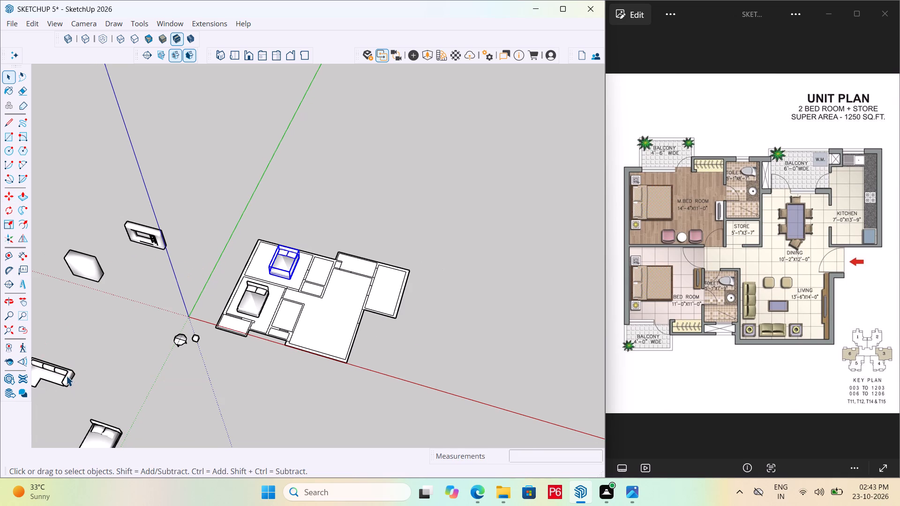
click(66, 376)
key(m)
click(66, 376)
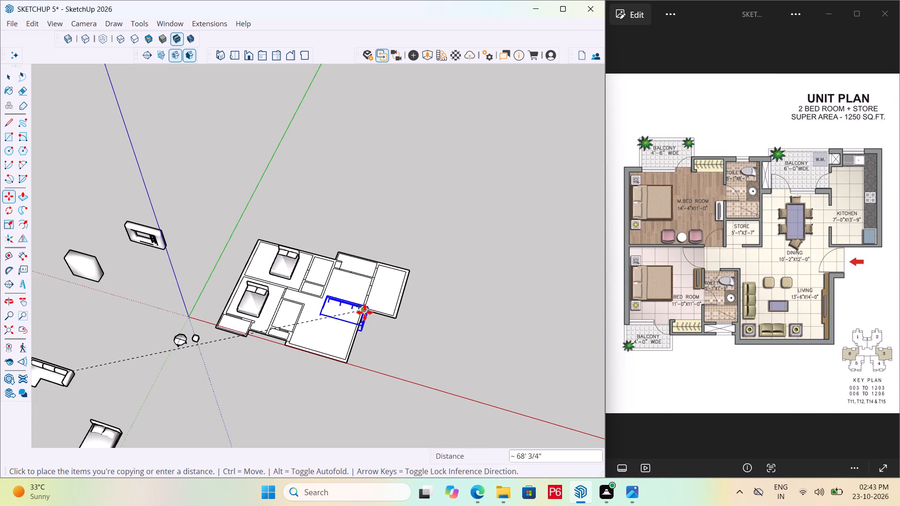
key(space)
Copy the selected L-shaped sofa from outside the plan into the living room, about 63' away.
middle_drag(290, 343, 212, 297)
scroll(0, 307, up, 14)
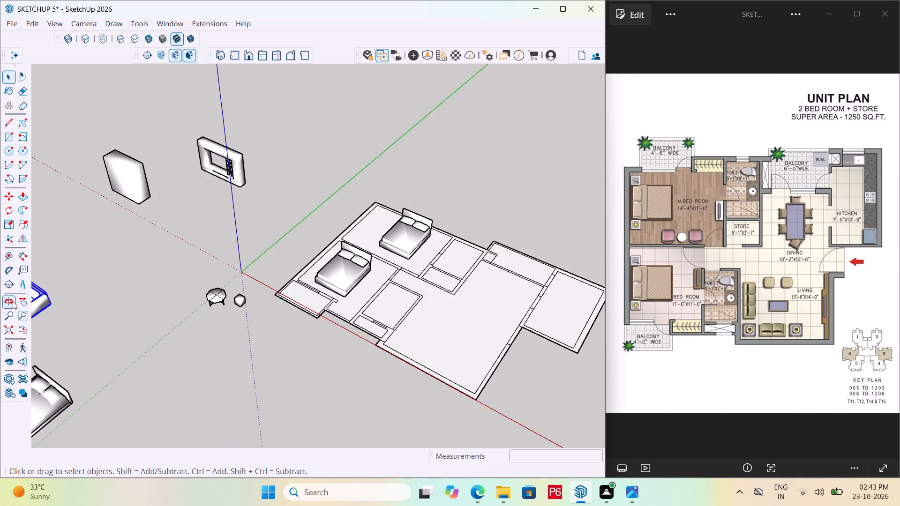
scroll(13, 301, up, 3)
key(m)
click(55, 307)
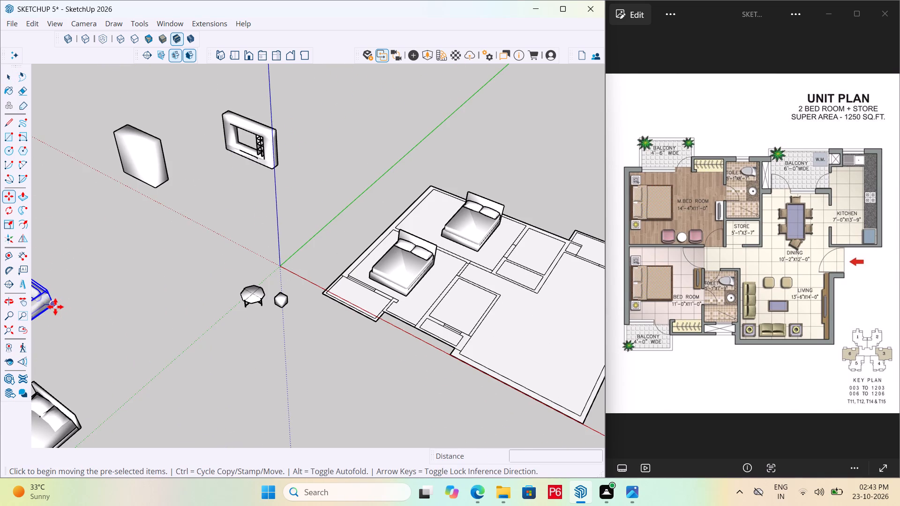
scroll(440, 304, down, 6)
scroll(524, 342, up, 4)
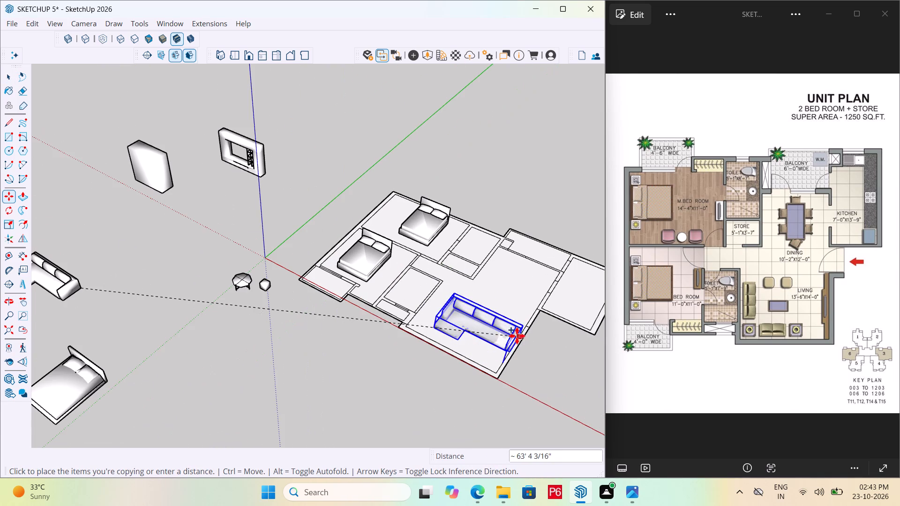
click(508, 332)
scroll(294, 366, down, 4)
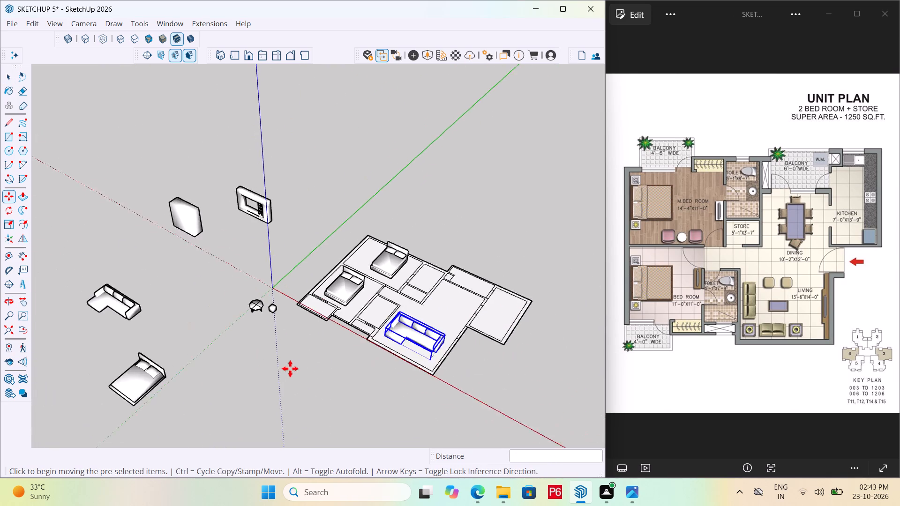
scroll(290, 369, down, 2)
middle_drag(357, 345, 374, 367)
key(space)
Save the model.
key(ctrl+s)
key(ctrl+s)
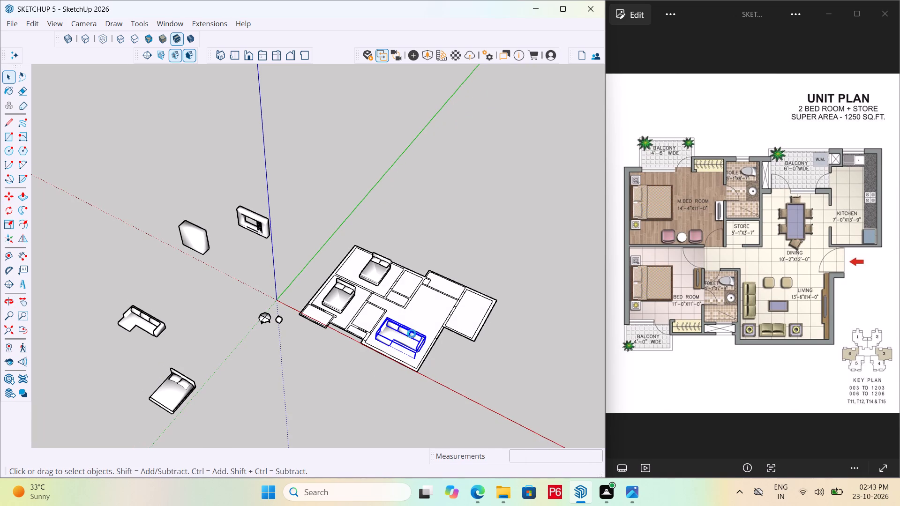
key(ctrl+s)
key(ctrl+s)
key(ctrl+s)
key(ctrl+s)
key(ctrl+s)
Open the Enscape Asset Library and browse the downloaded furniture categories through to Storage & shelving.
scroll(443, 295, up, 1)
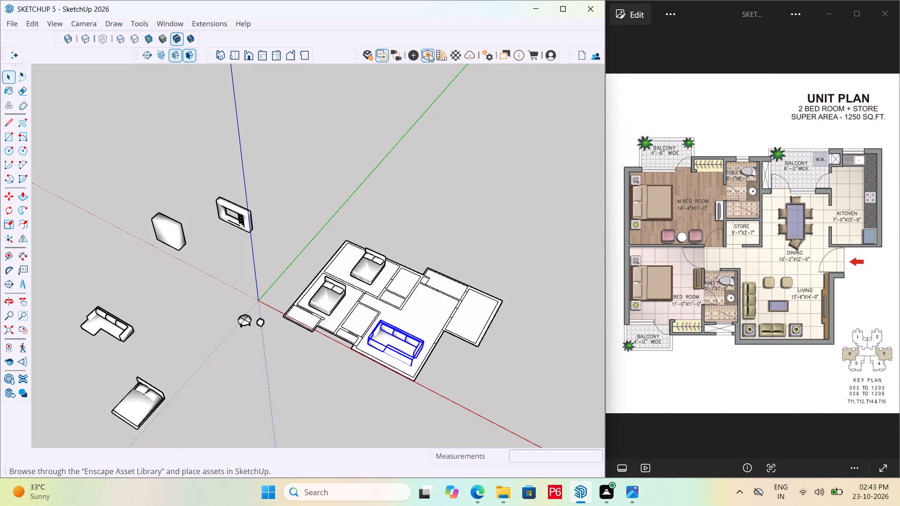
click(429, 53)
scroll(675, 299, down, 4)
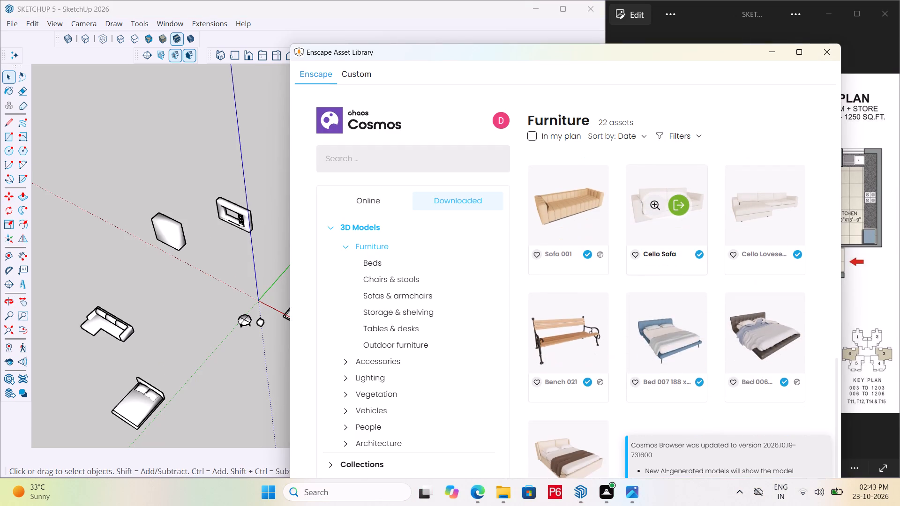
scroll(675, 300, down, 2)
scroll(665, 298, up, 5)
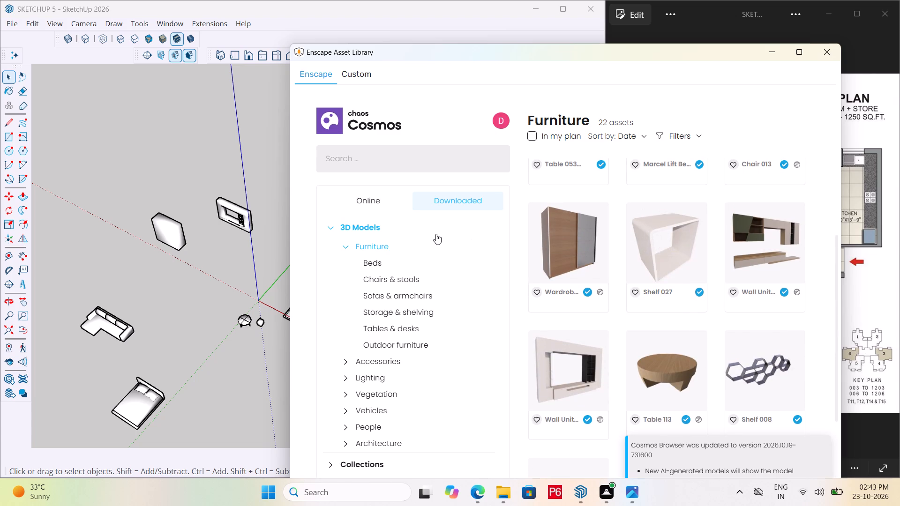
click(412, 280)
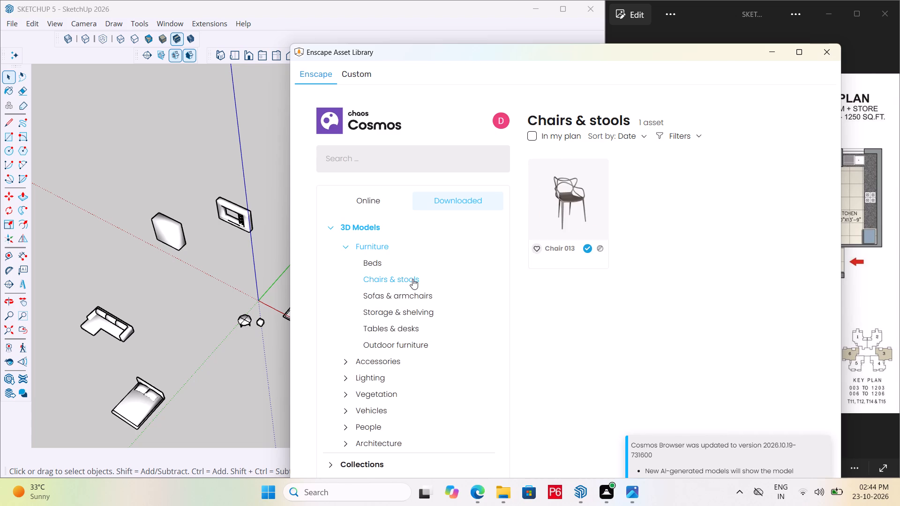
click(397, 266)
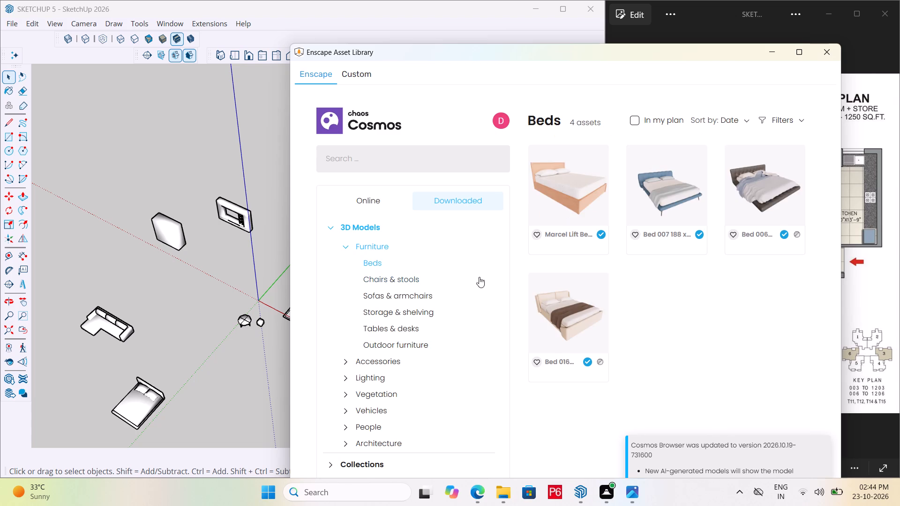
click(415, 298)
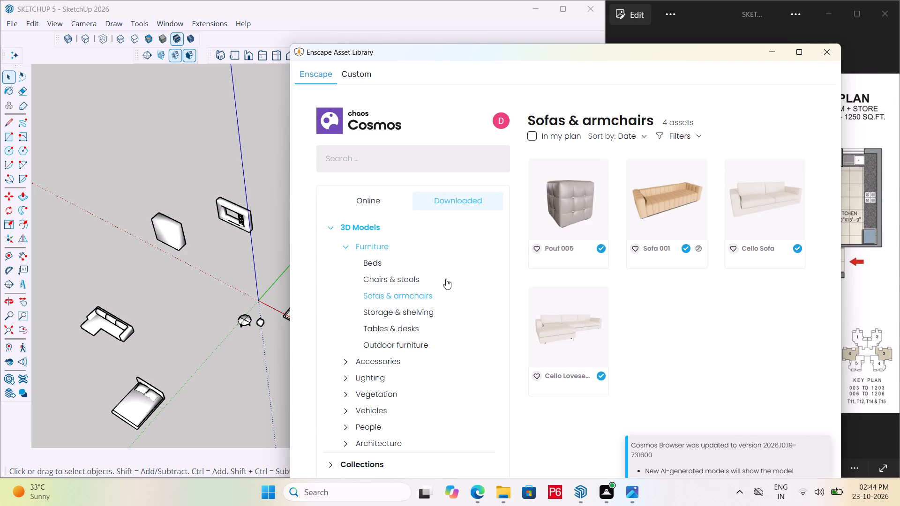
click(420, 312)
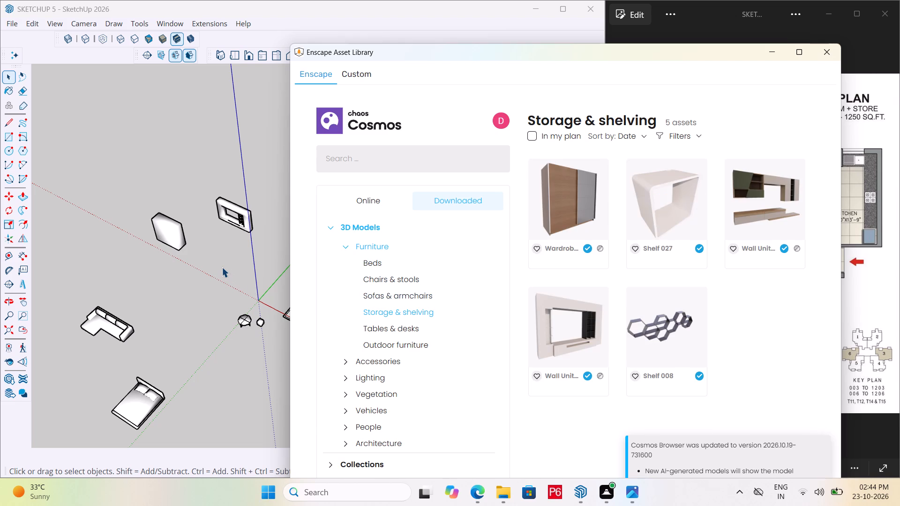
double_click(219, 156)
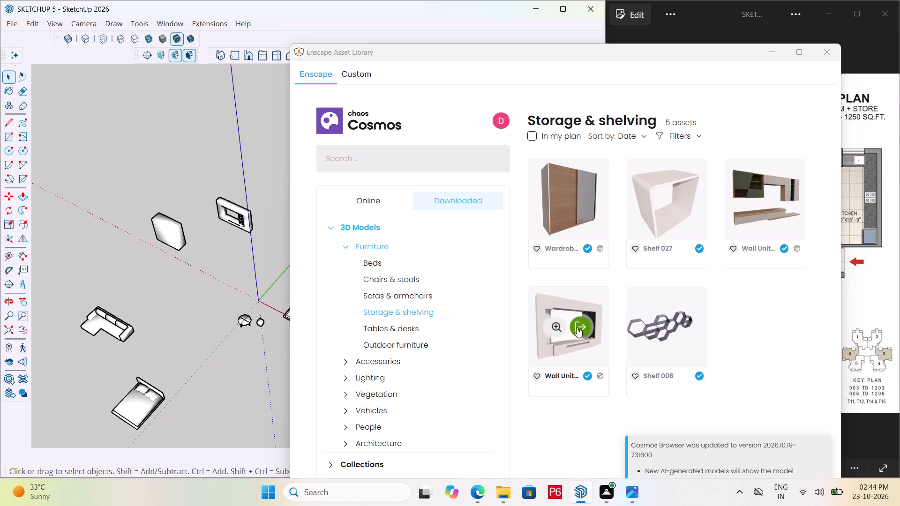
Place one Shelf 008 asset outside the floor plan, between the origin and the wall unit, and end the placement.
click(673, 322)
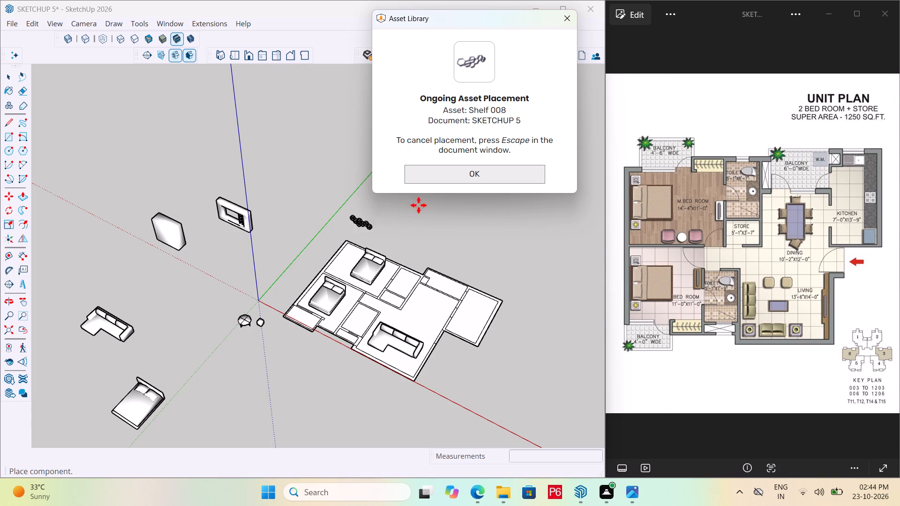
click(495, 178)
scroll(330, 341, up, 6)
scroll(318, 303, up, 3)
click(133, 246)
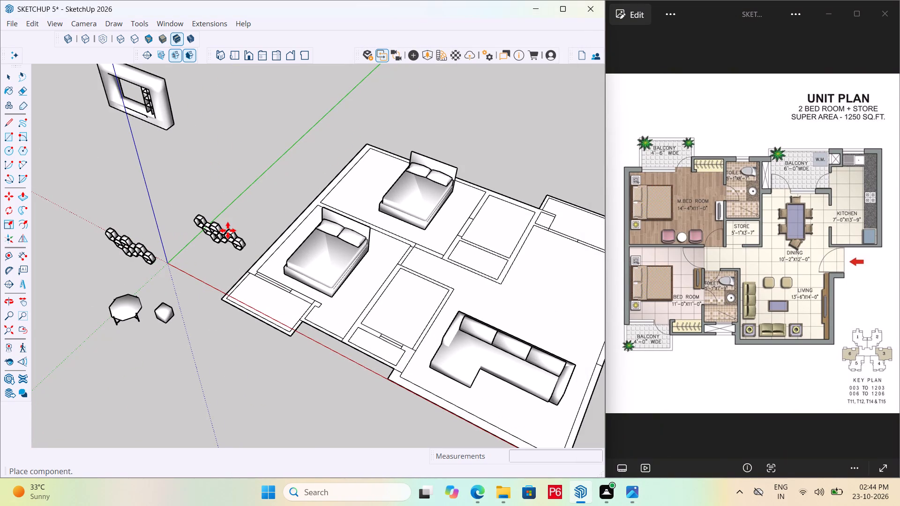
key(space)
key(Escape)
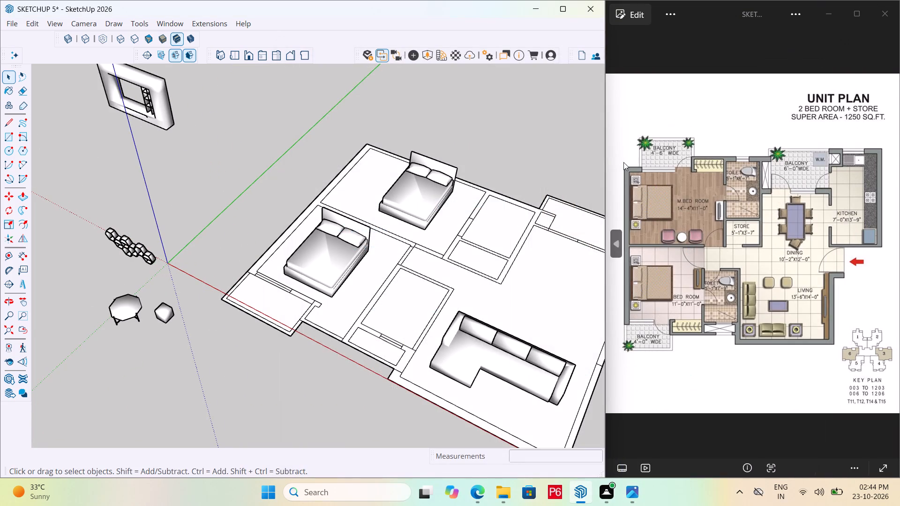
Save the model.
scroll(505, 199, down, 6)
key(ctrl+s)
key(ctrl+s)
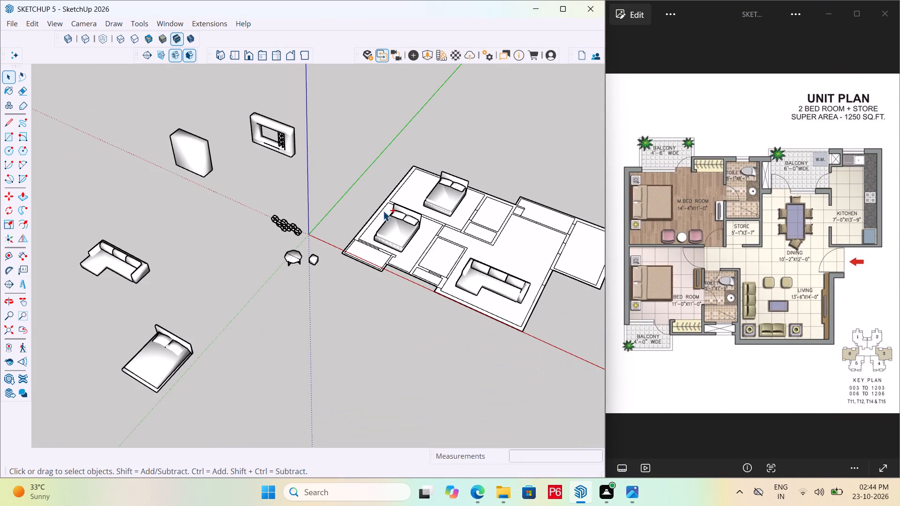
key(ctrl+s)
Draw a line about 1' 9" outward from the living room's outer wall at the door-opening mark beside the main entrance.
scroll(296, 233, down, 6)
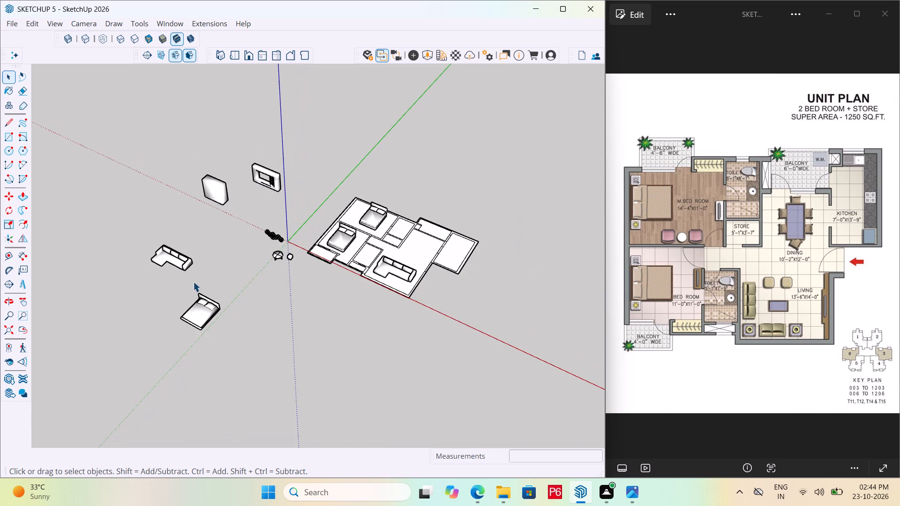
middle_drag(346, 296, 345, 338)
scroll(489, 270, up, 5)
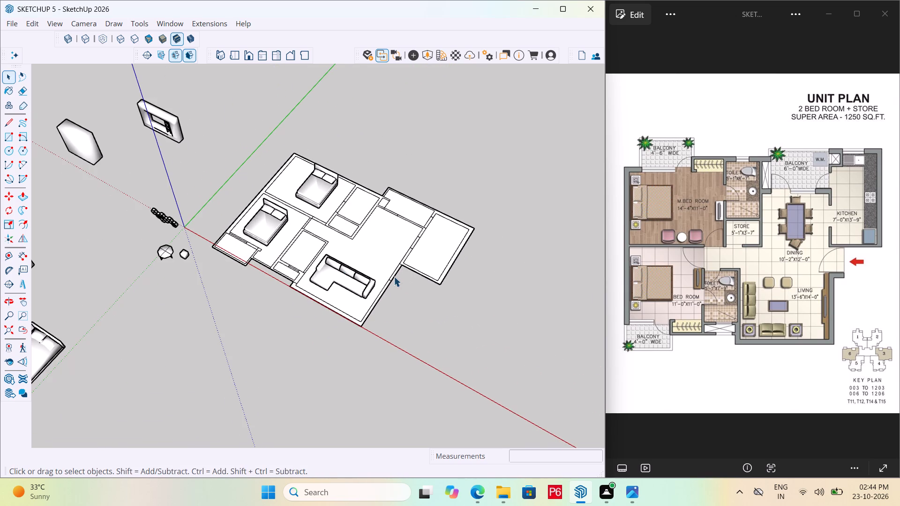
scroll(395, 276, up, 15)
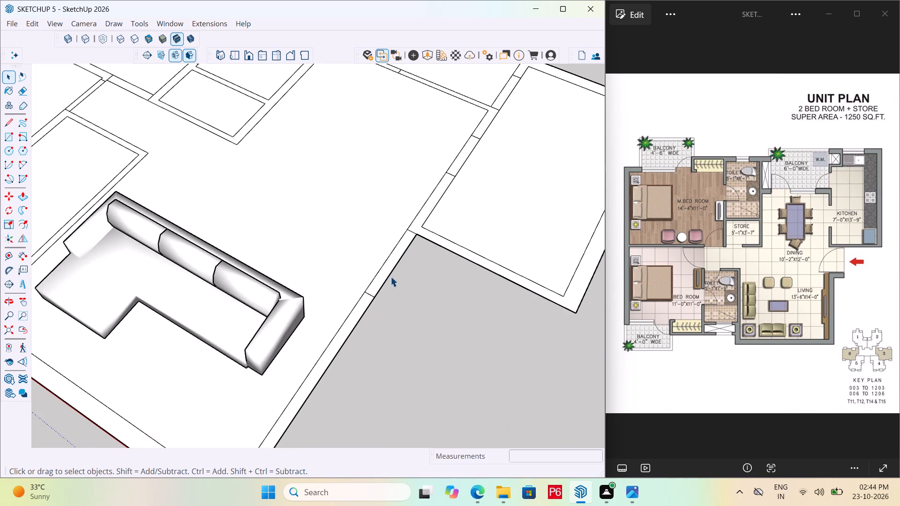
key(l)
click(374, 302)
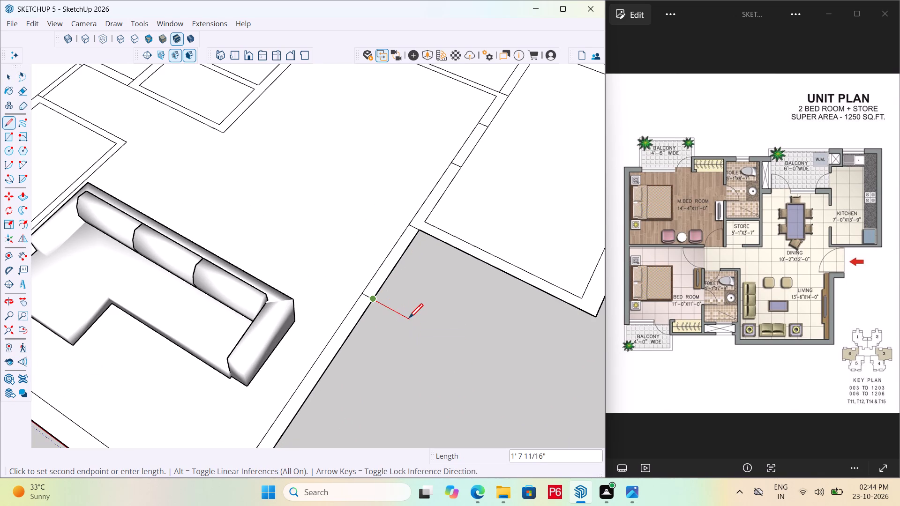
click(412, 321)
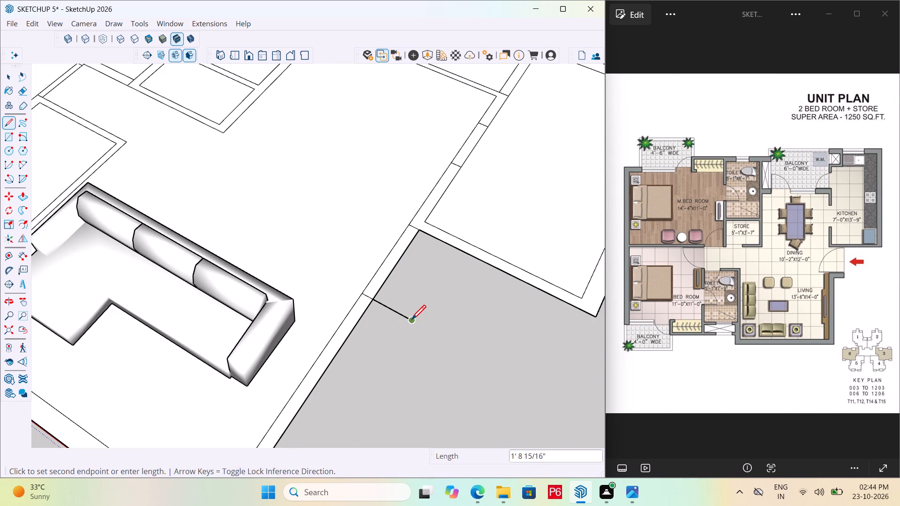
key(space)
Place a guide 9" from the new line and draw edges along it to close a 9" thick wall stub.
key(t)
click(390, 308)
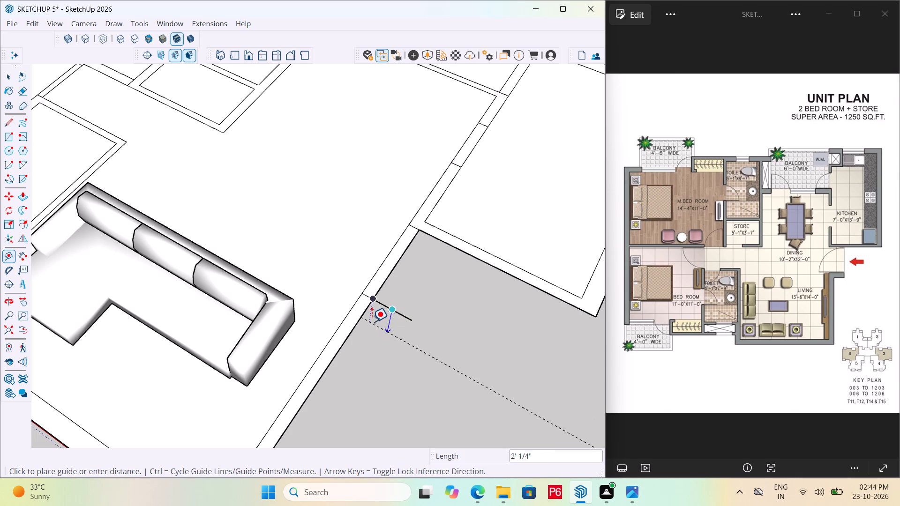
key(9)
key(shift+quotedbl)
key(Return)
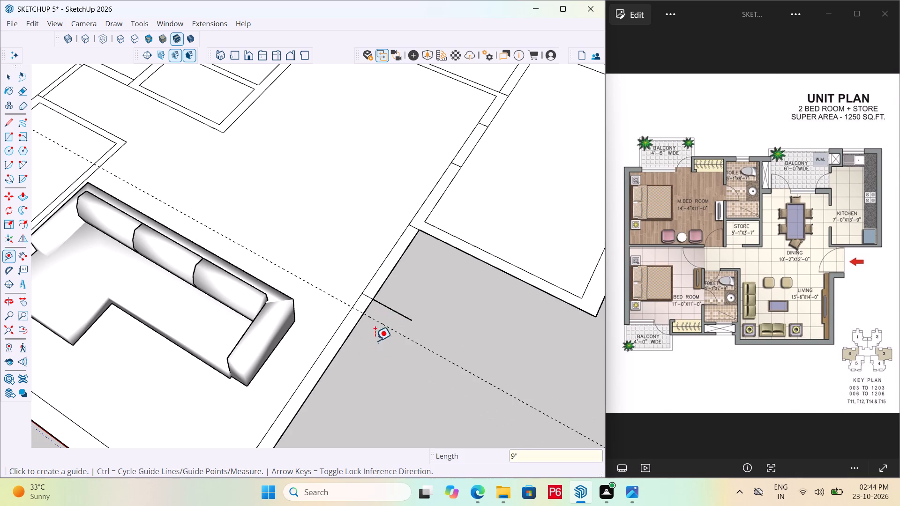
scroll(416, 312, up, 5)
key(l)
click(409, 331)
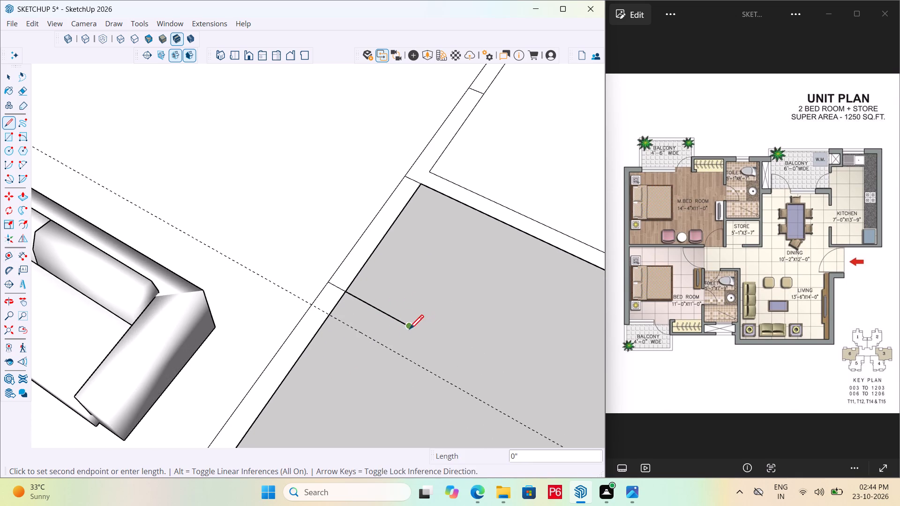
click(390, 348)
click(333, 314)
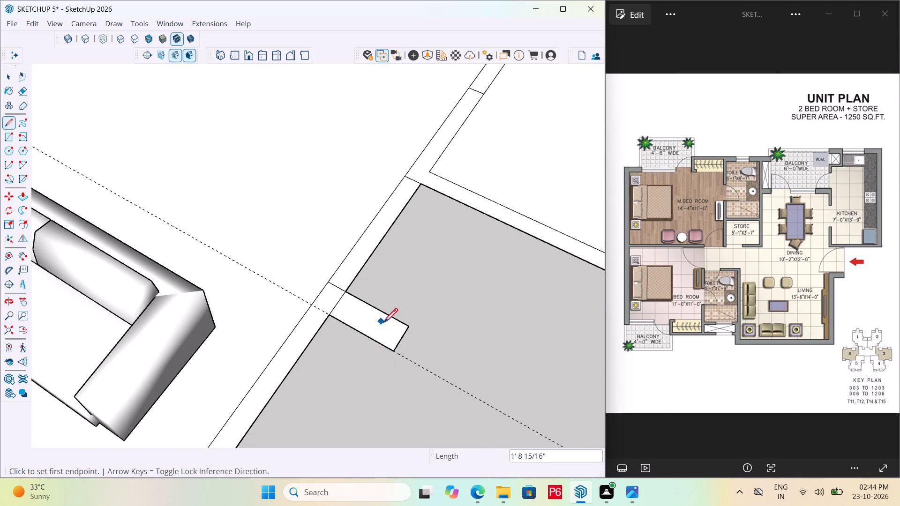
key(space)
Erase the guide, the wall edge inside the stub's base and the short cross edge where the stub joins the wall.
scroll(393, 335, down, 2)
key(e)
drag(344, 310, 348, 310)
click(348, 310)
drag(322, 303, 312, 305)
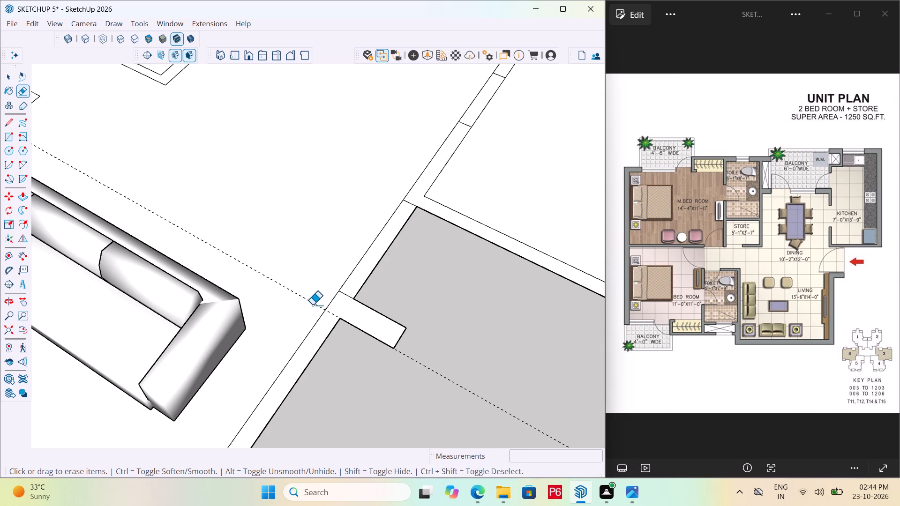
drag(312, 305, 312, 305)
click(312, 305)
scroll(305, 318, down, 3)
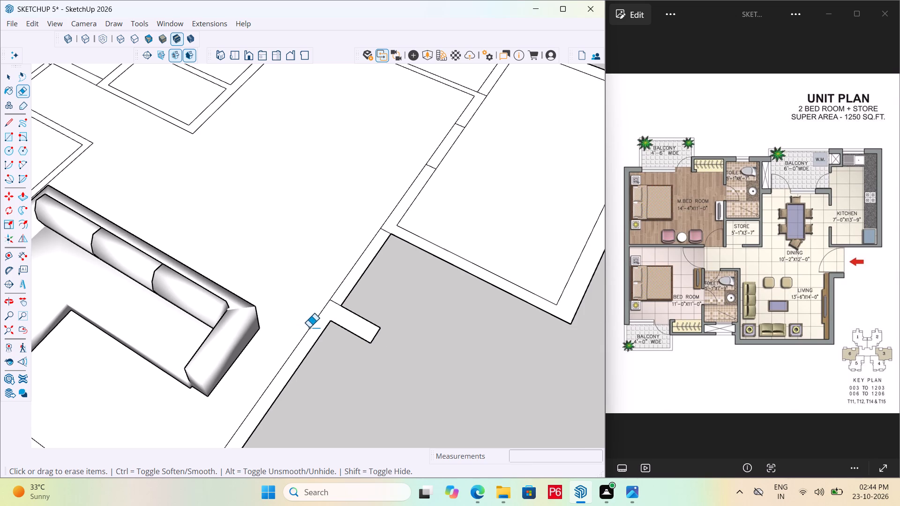
scroll(370, 303, up, 5)
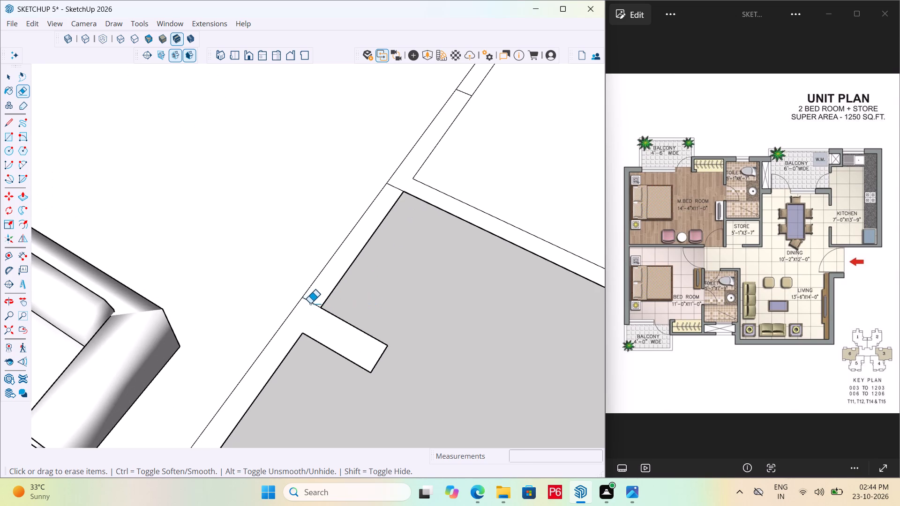
click(310, 304)
Draw a 4' line from the stub's outer corner to the kitchen wall to enclose the entrance recess.
scroll(338, 307, down, 2)
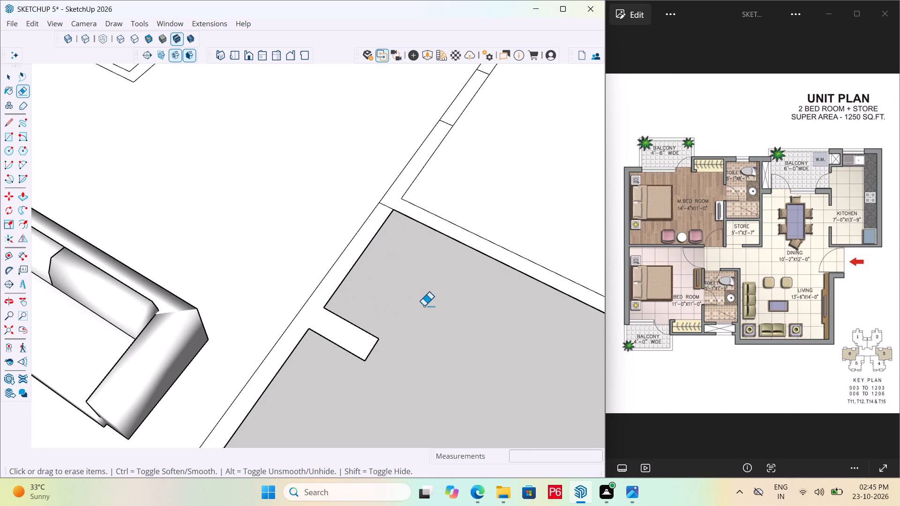
key(l)
drag(381, 338, 385, 333)
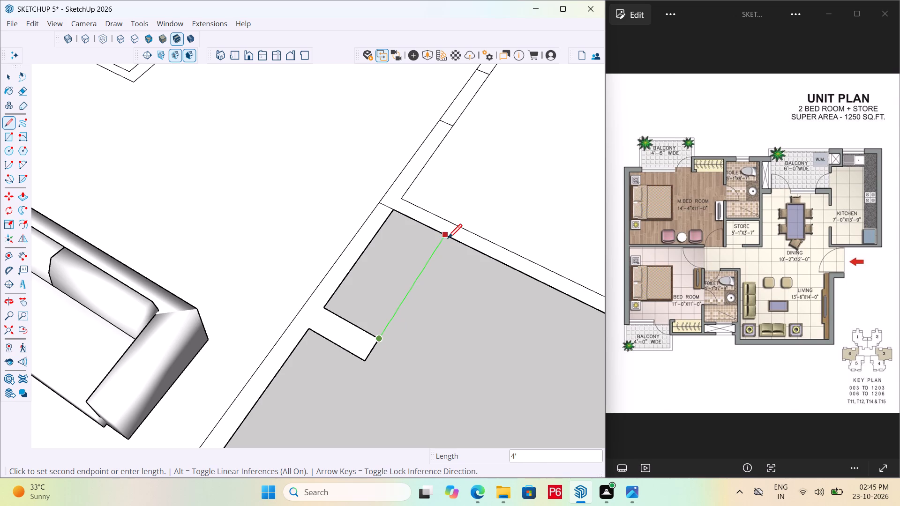
click(449, 238)
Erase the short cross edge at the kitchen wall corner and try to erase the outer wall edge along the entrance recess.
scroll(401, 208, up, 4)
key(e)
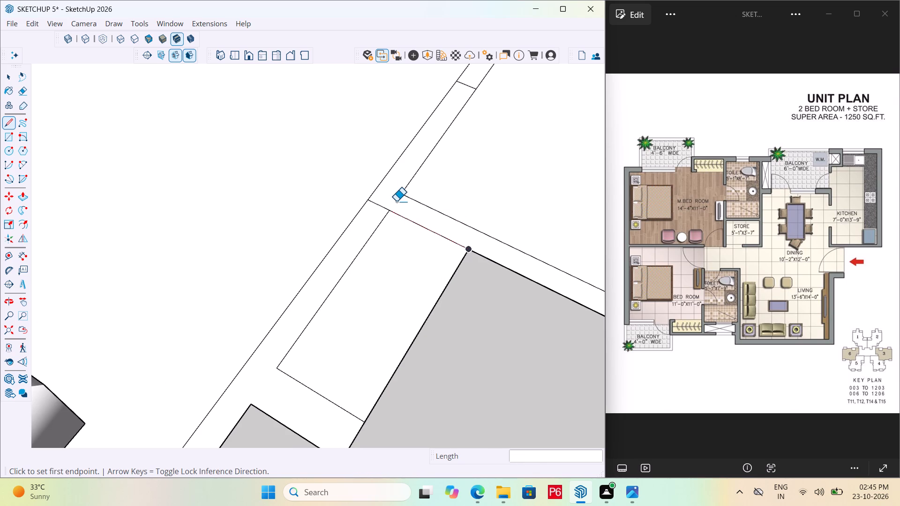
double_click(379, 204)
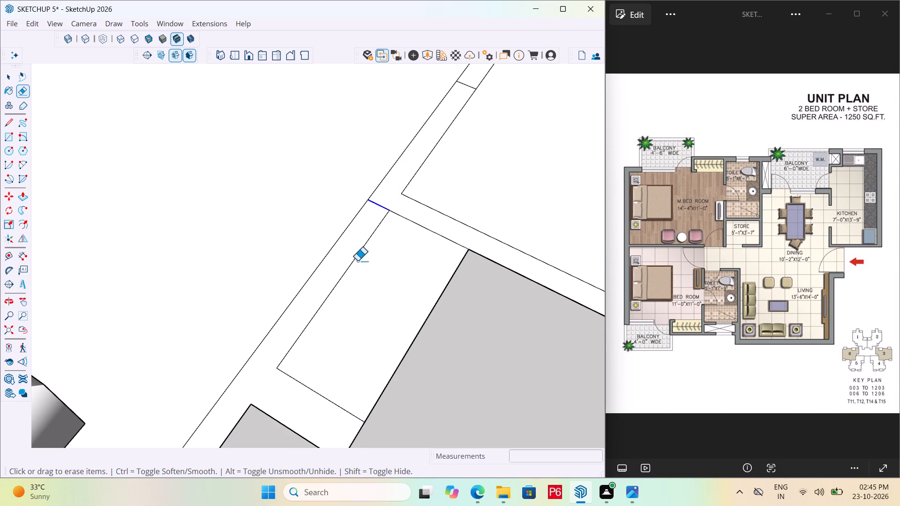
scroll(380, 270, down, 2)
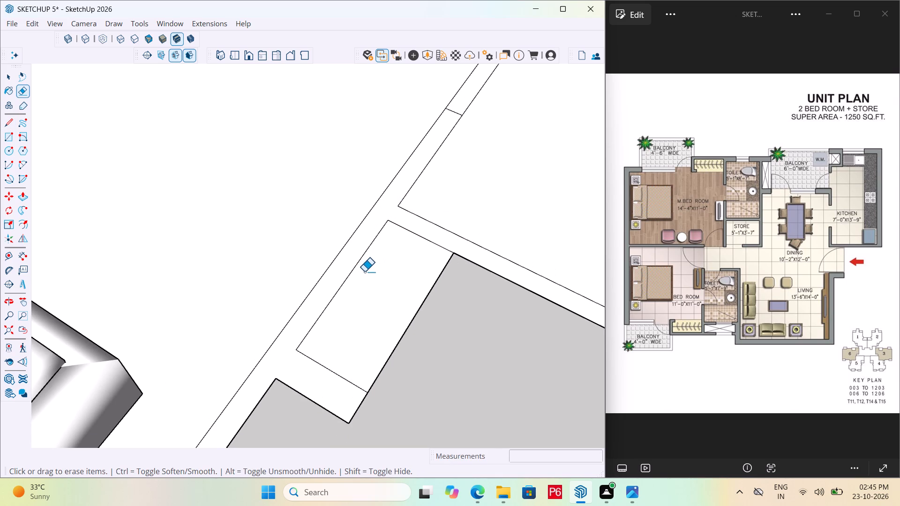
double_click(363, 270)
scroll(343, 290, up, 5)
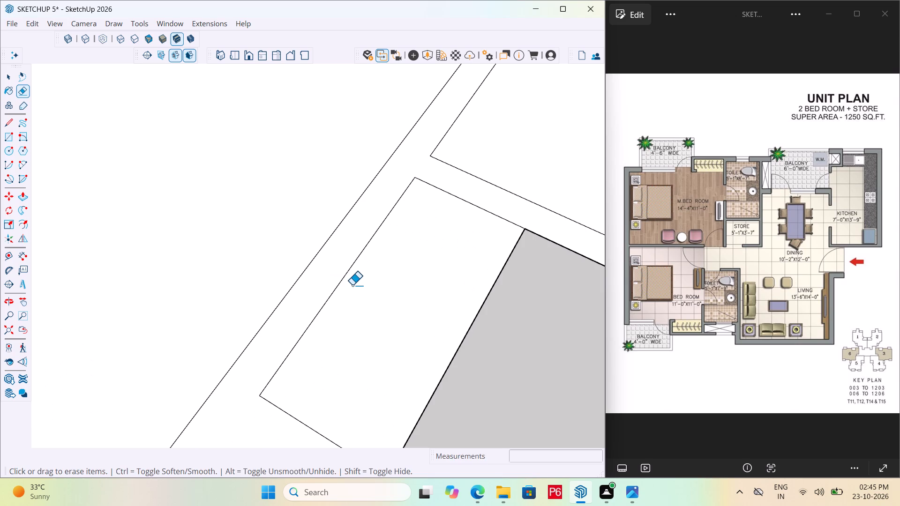
Draw a 6" line across the wall at each end of the entrance recess and erase the wall edges between them.
key(l)
click(418, 181)
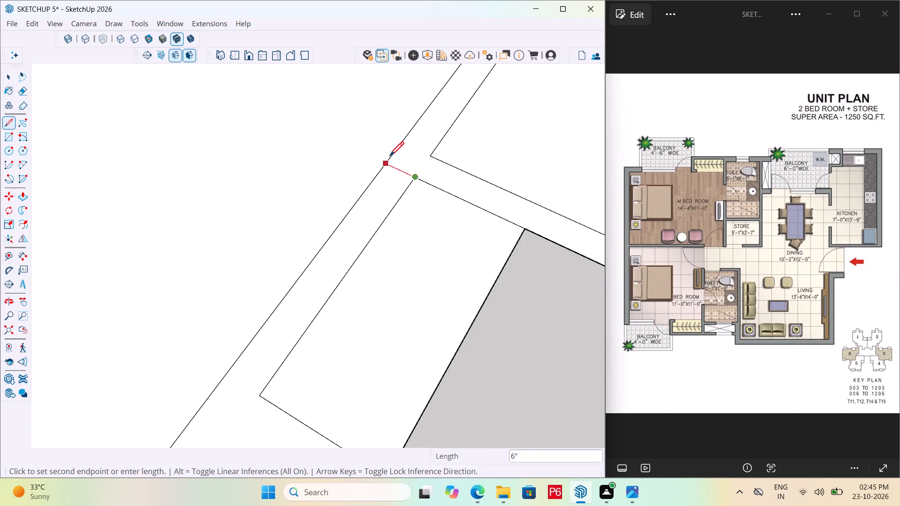
click(390, 157)
drag(258, 399, 255, 387)
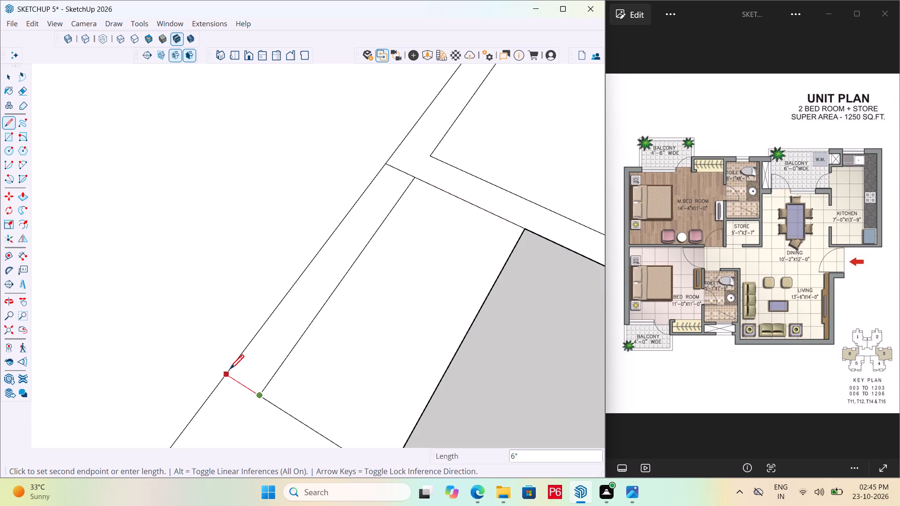
click(229, 371)
key(e)
drag(357, 332, 283, 252)
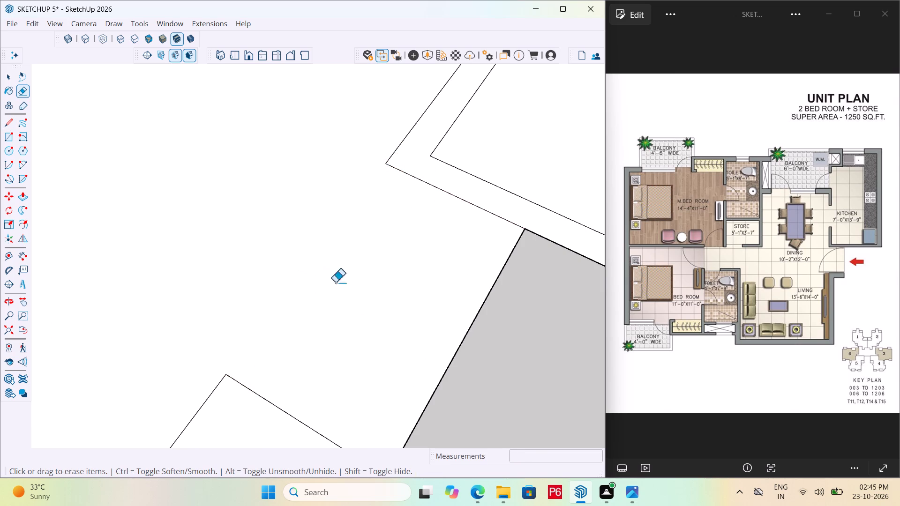
Save the model.
key(ctrl+s)
key(ctrl+s)
key(ctrl+s)
key(ctrl+s)
key(ctrl+s)
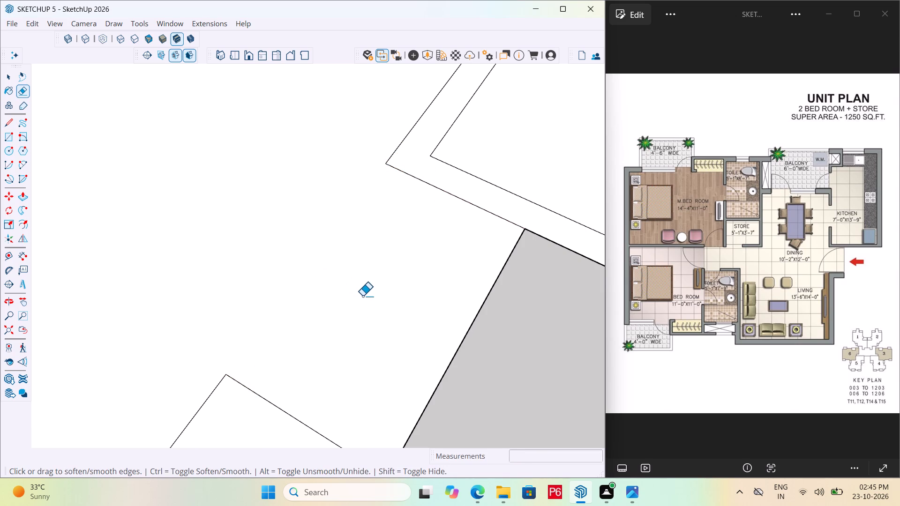
key(ctrl+s)
Draw a line across the second bedroom's toilet wall at its inner corner, marking the first side of the door opening.
scroll(366, 300, down, 8)
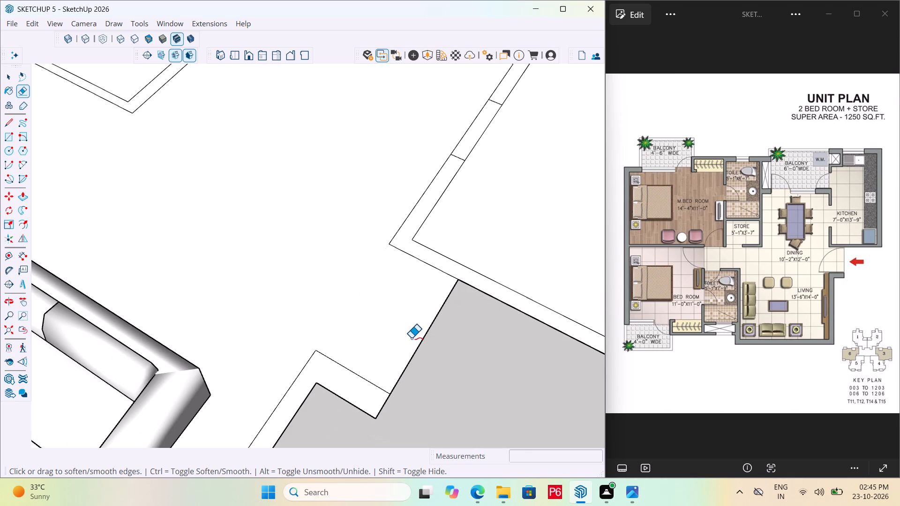
scroll(409, 316, down, 7)
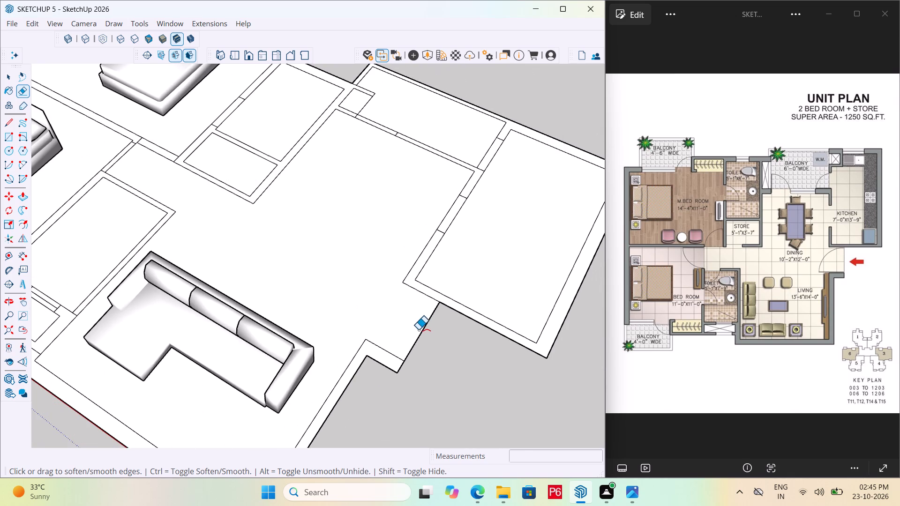
scroll(418, 330, down, 6)
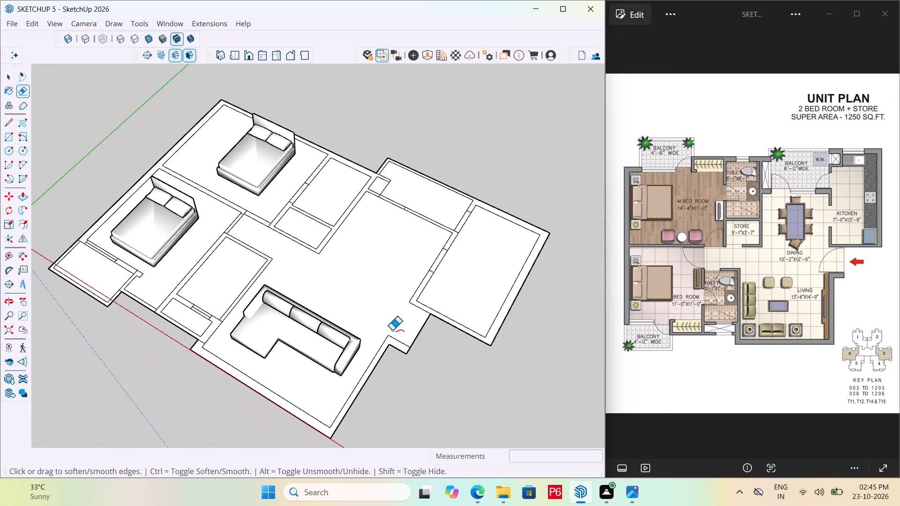
scroll(214, 234, up, 11)
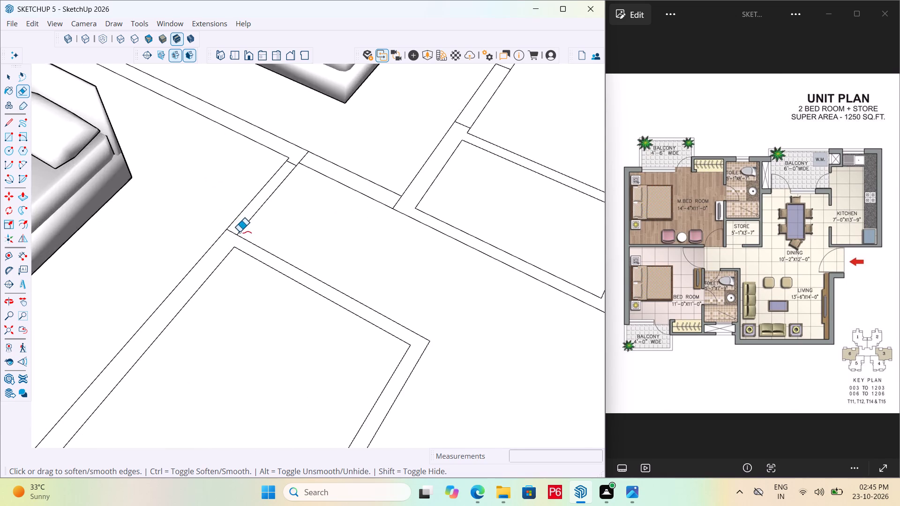
scroll(239, 232, up, 7)
key(l)
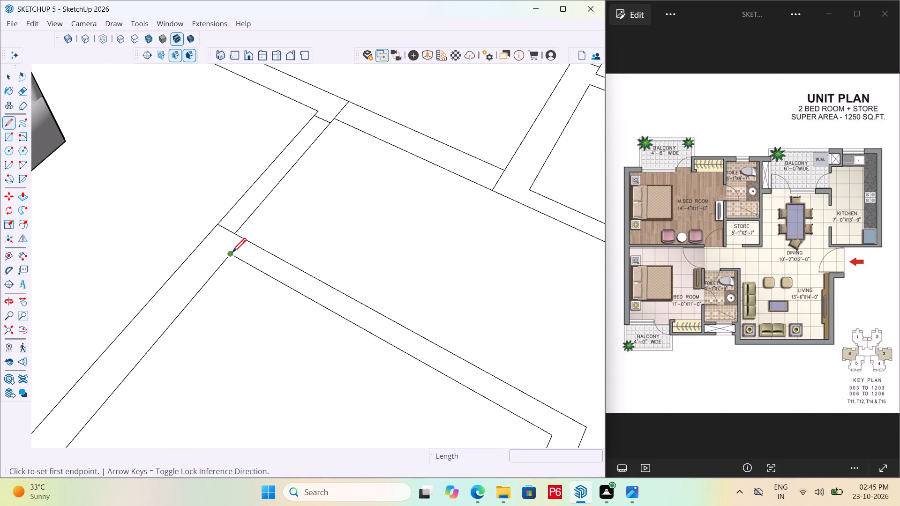
drag(232, 254, 234, 249)
click(247, 238)
key(space)
Place a guide 2'6" from that line, draw the opening's second edge across the 4" toilet wall and erase the guide.
scroll(262, 254, up, 4)
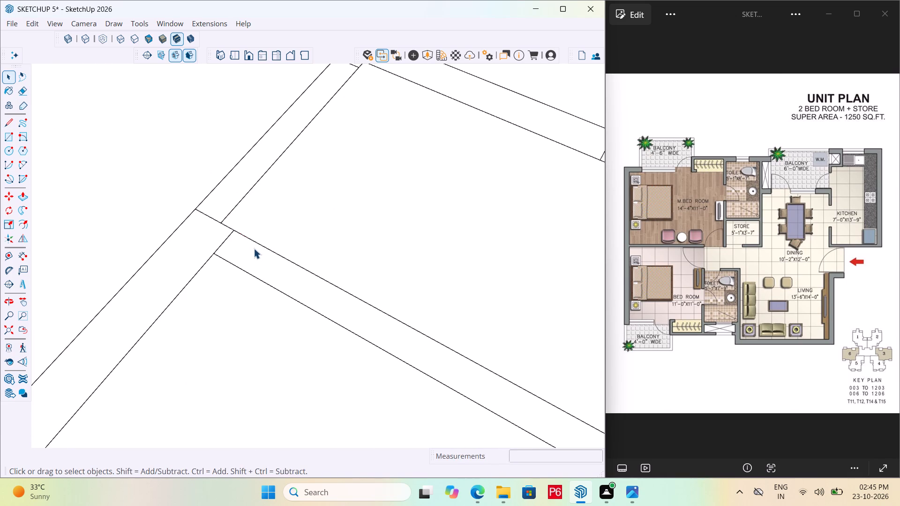
key(t)
click(221, 244)
text(2'6")
key(Return)
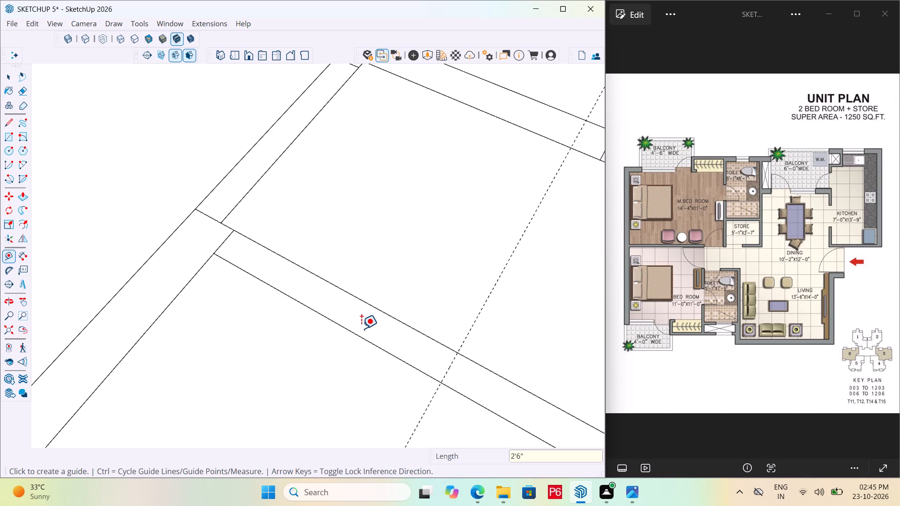
key(l)
click(441, 380)
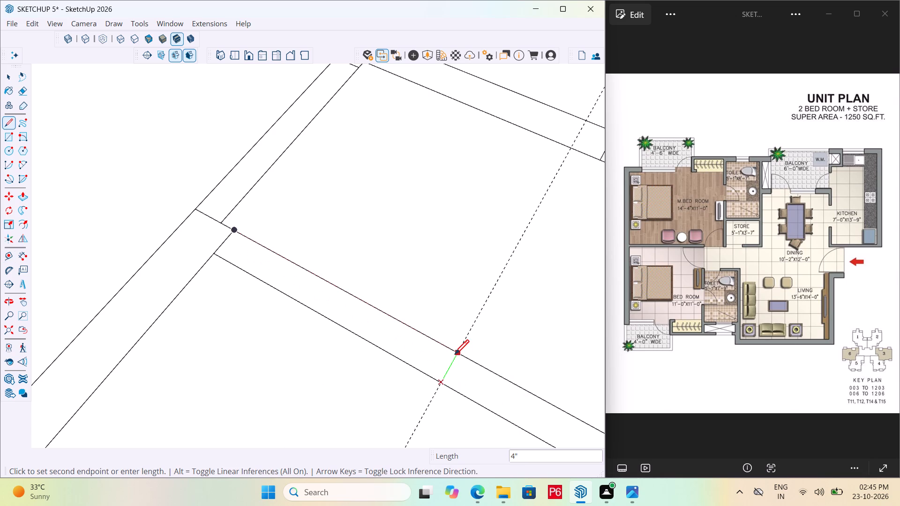
click(455, 356)
key(e)
drag(496, 325, 477, 292)
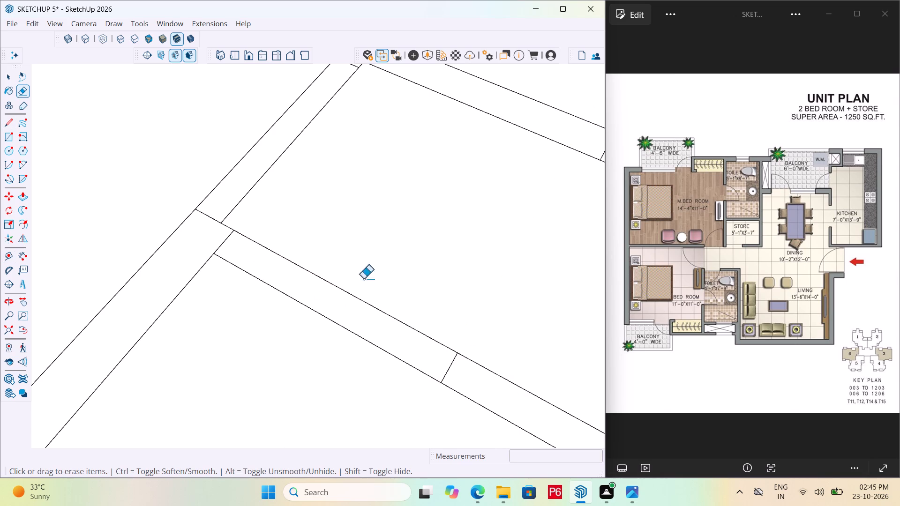
Save the model.
scroll(316, 288, down, 5)
scroll(244, 341, down, 5)
key(ctrl+s)
key(ctrl+s)
key(ctrl+s)
key(ctrl+s)
key(ctrl+s)
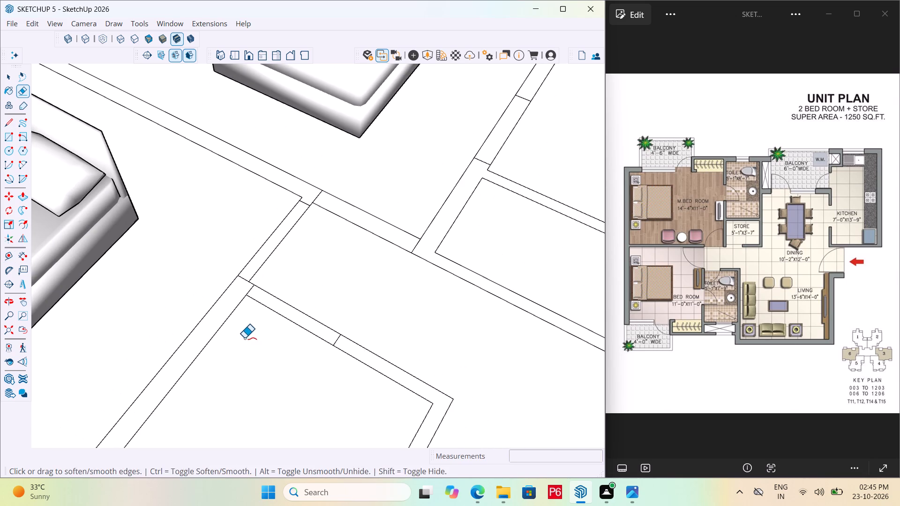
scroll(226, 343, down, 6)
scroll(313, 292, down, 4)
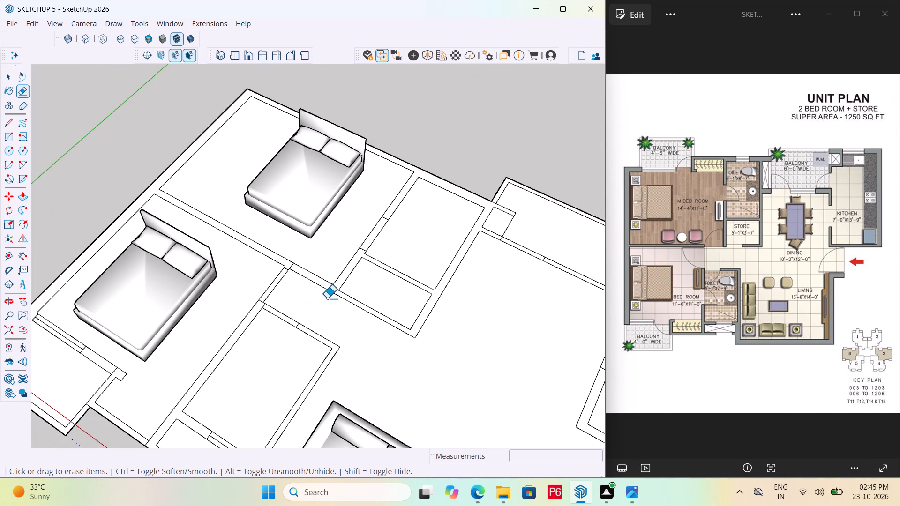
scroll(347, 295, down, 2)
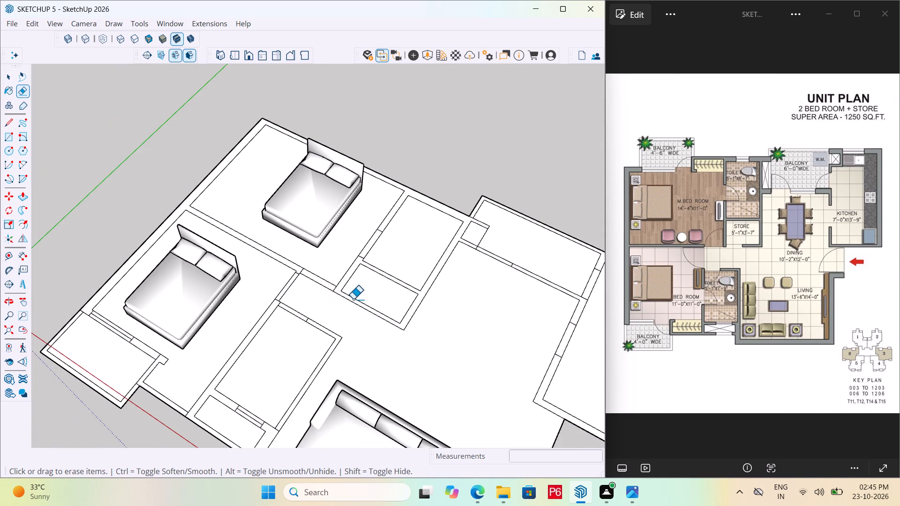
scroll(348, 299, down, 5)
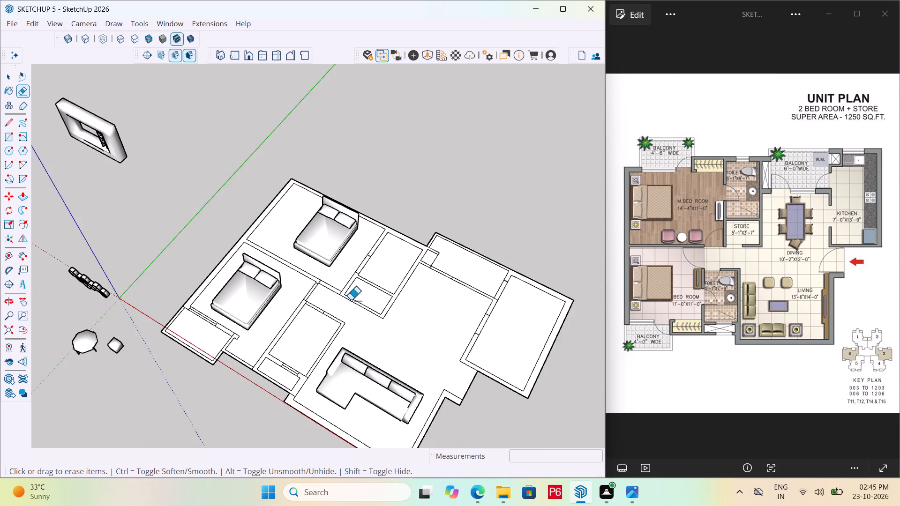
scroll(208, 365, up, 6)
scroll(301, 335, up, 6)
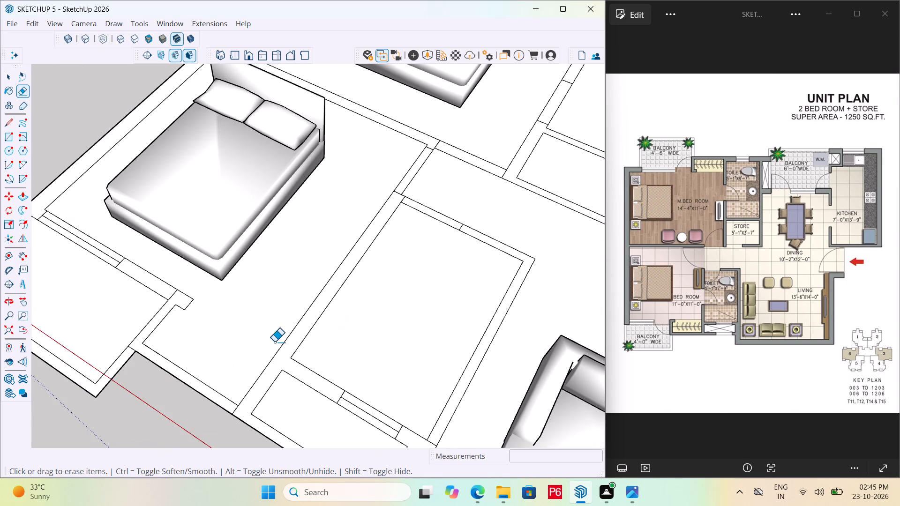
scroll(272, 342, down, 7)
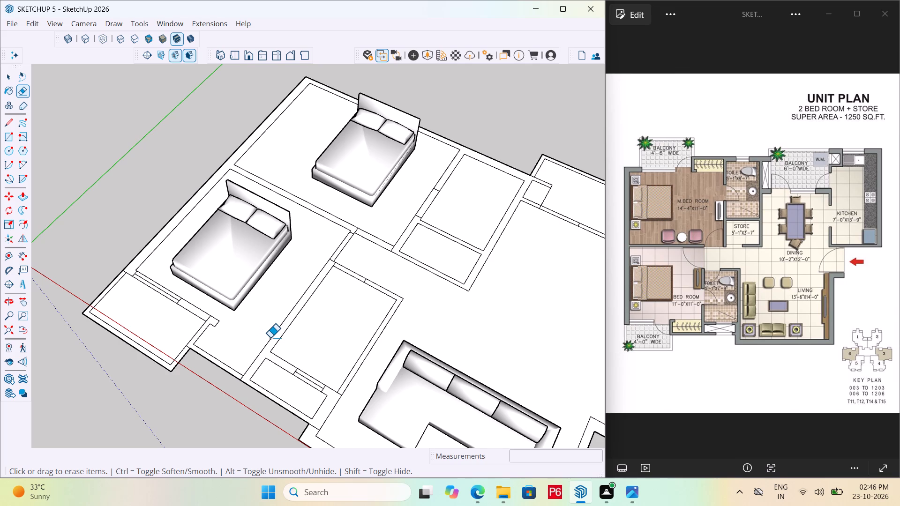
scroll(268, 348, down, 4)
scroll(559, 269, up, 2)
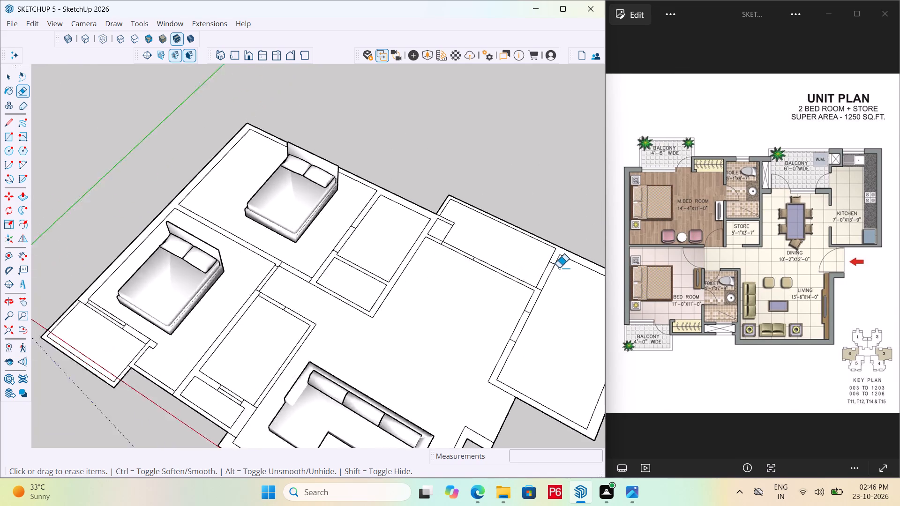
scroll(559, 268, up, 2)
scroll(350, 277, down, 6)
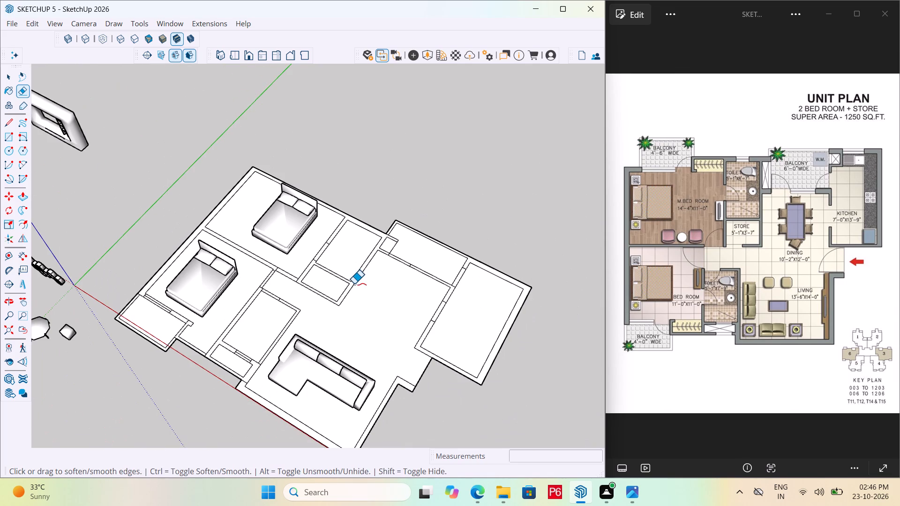
Save the model.
key(ctrl+s)
key(ctrl+s)
key(ctrl+s)
key(ctrl+s)
key(ctrl+s)
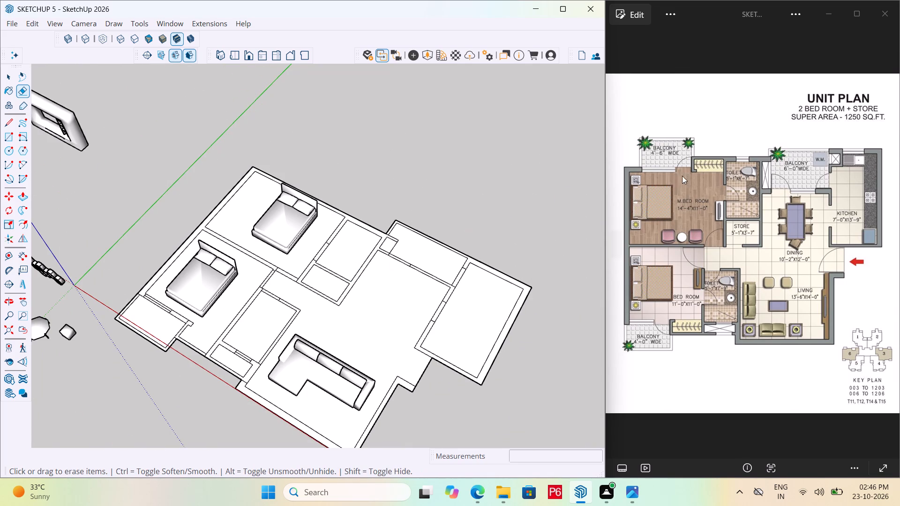
Maximize the modeling window and clear the selection.
click(557, 10)
scroll(489, 249, down, 5)
middle_drag(475, 299, 450, 201)
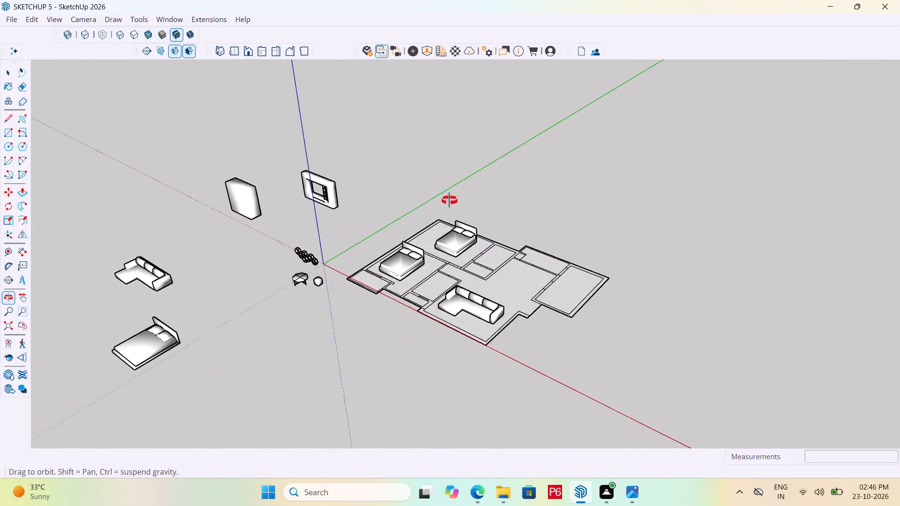
middle_drag(450, 201, 442, 232)
scroll(476, 322, up, 4)
key(space)
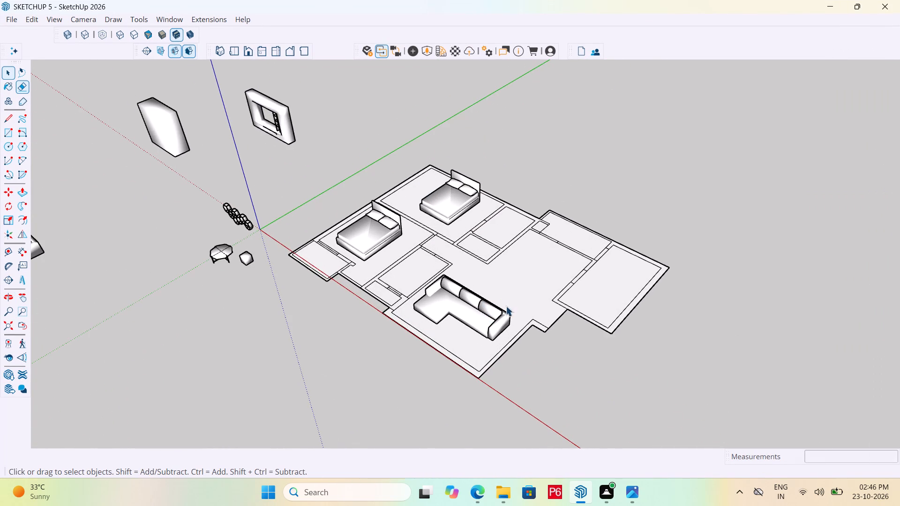
click(615, 367)
scroll(540, 324, up, 5)
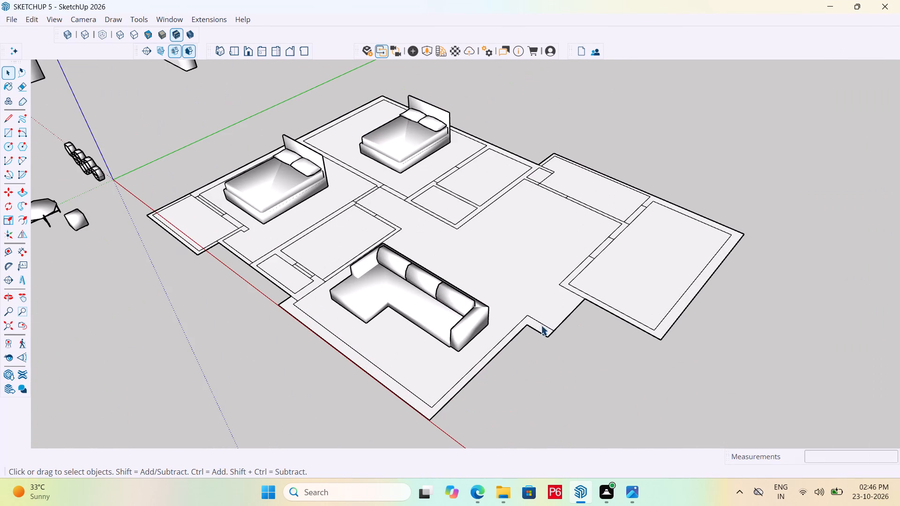
Activate the Paint Bucket and display the Solid Colors material collection.
click(535, 324)
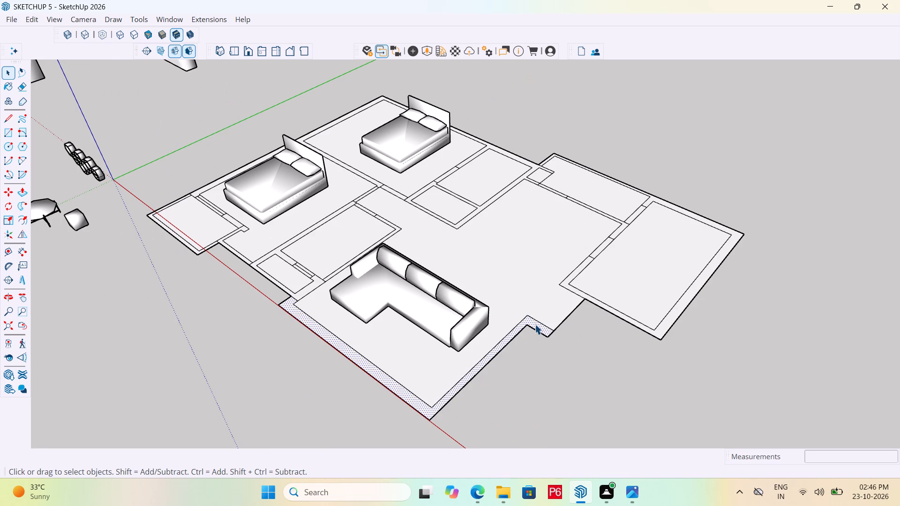
key(p)
key(b)
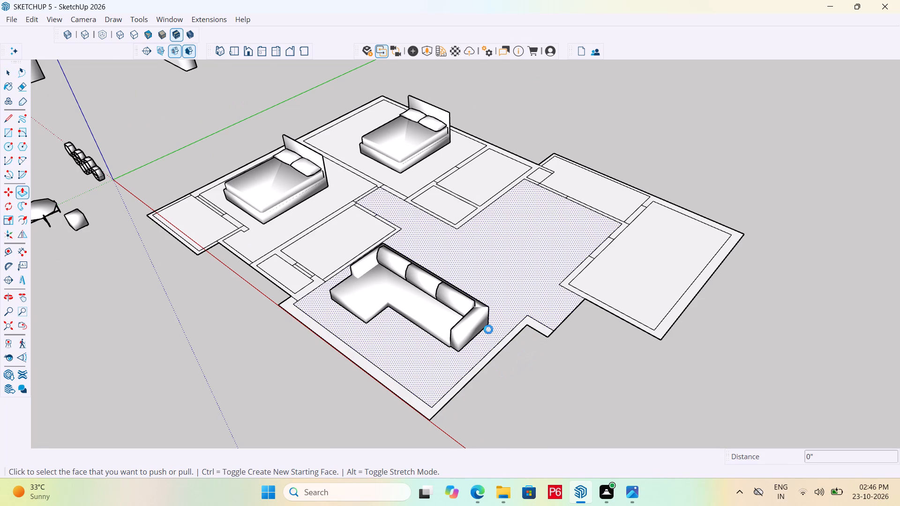
scroll(134, 362, down, 3)
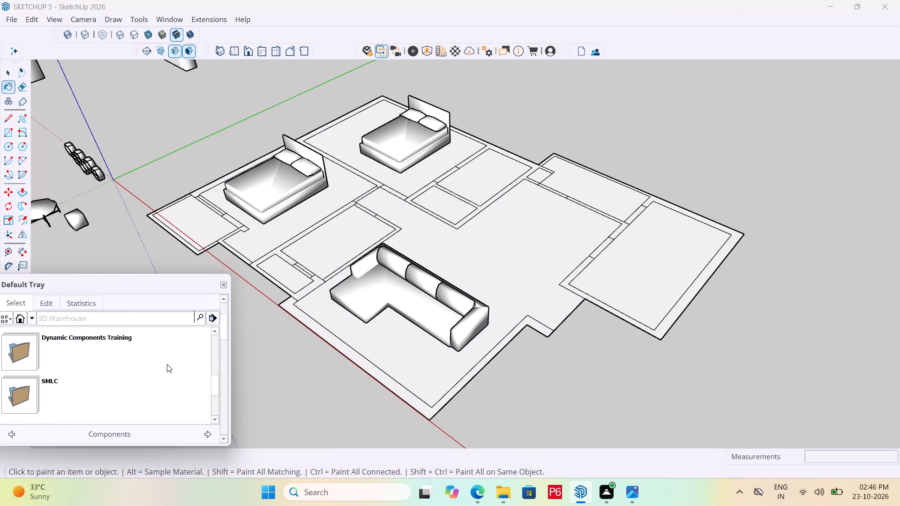
scroll(167, 364, down, 17)
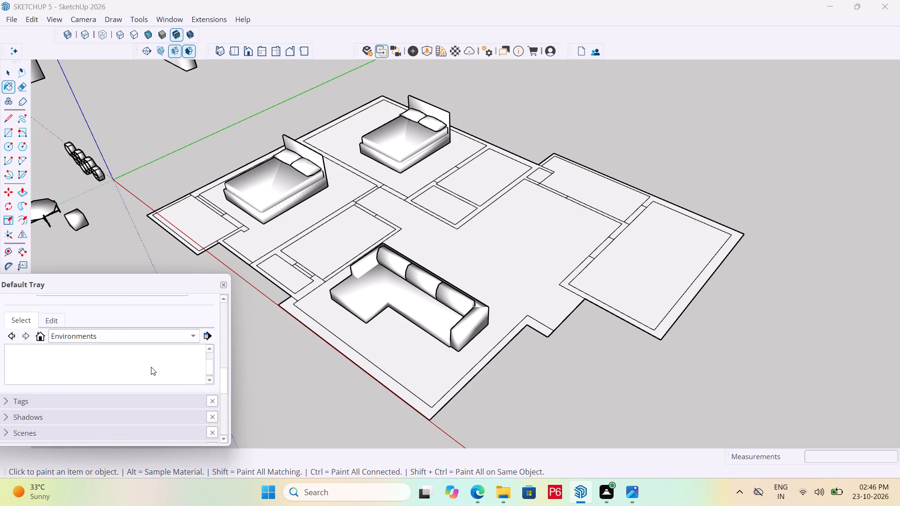
scroll(151, 367, down, 10)
click(115, 385)
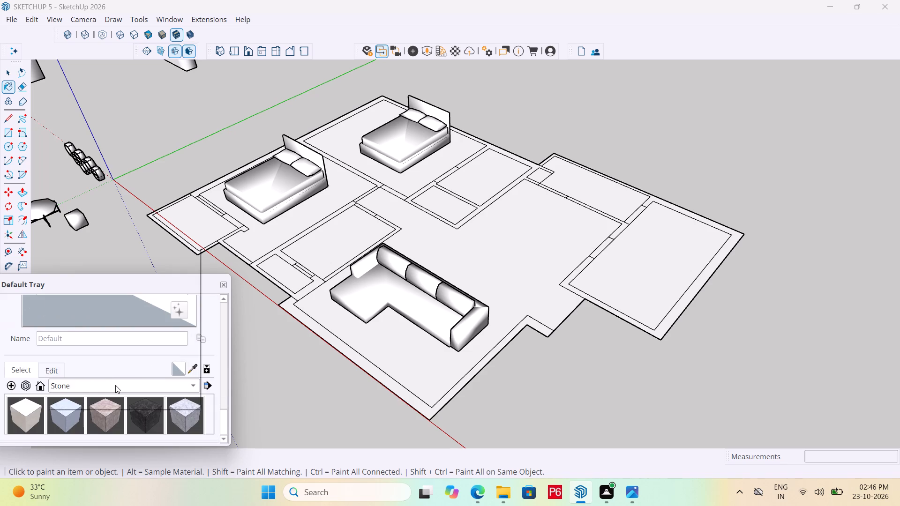
click(105, 374)
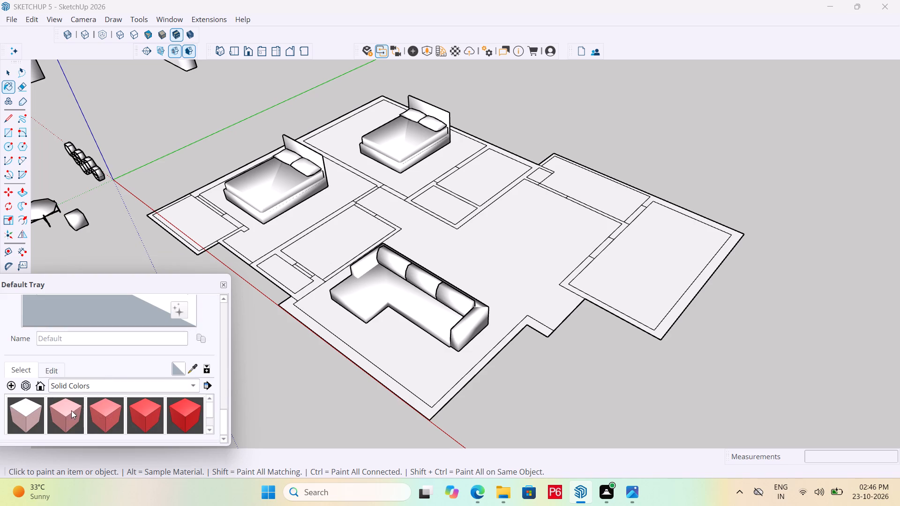
scroll(97, 408, down, 7)
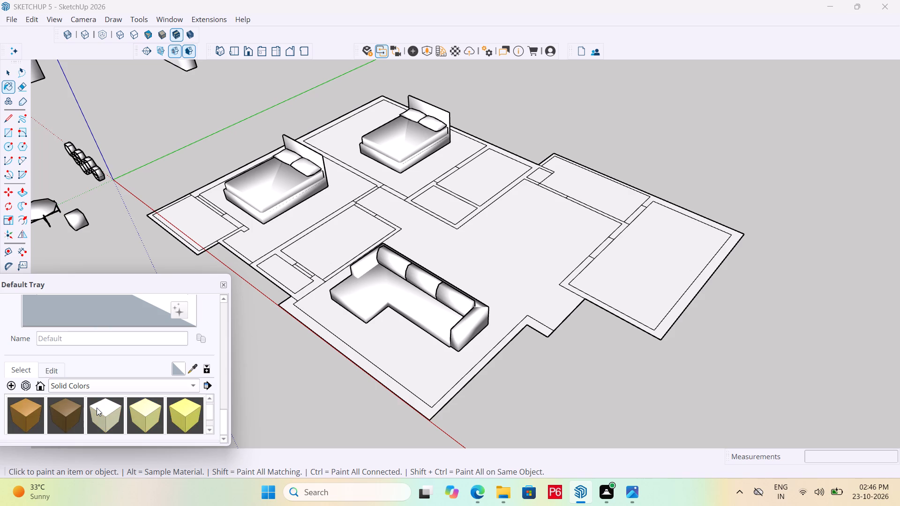
Start the Enscape live render of the SKETCHUP 5 model.
click(427, 53)
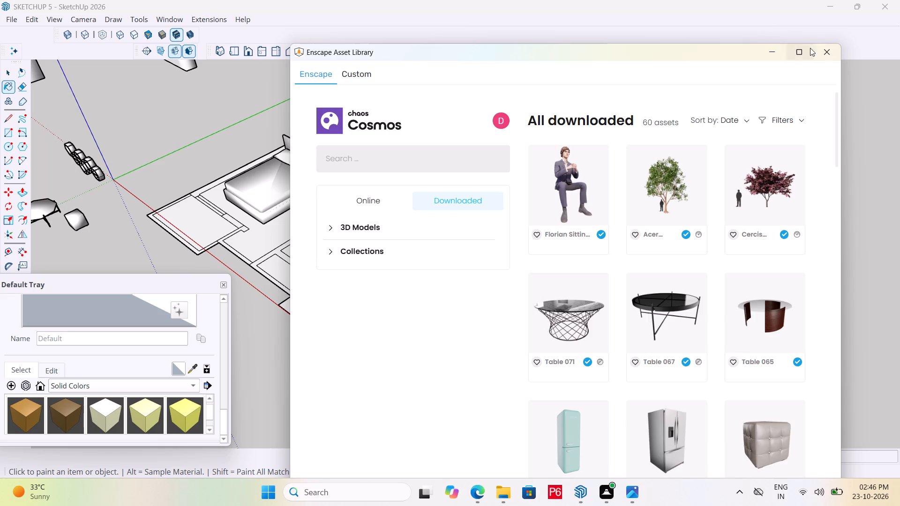
click(822, 52)
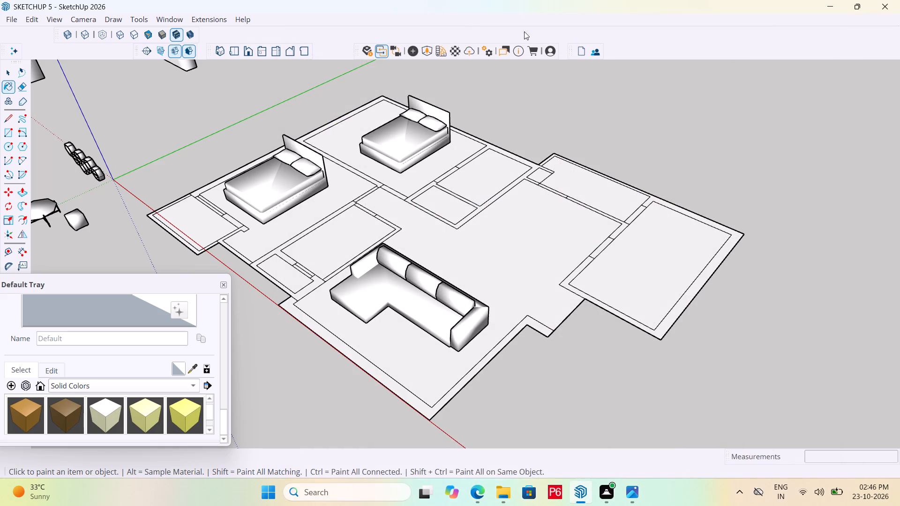
click(365, 52)
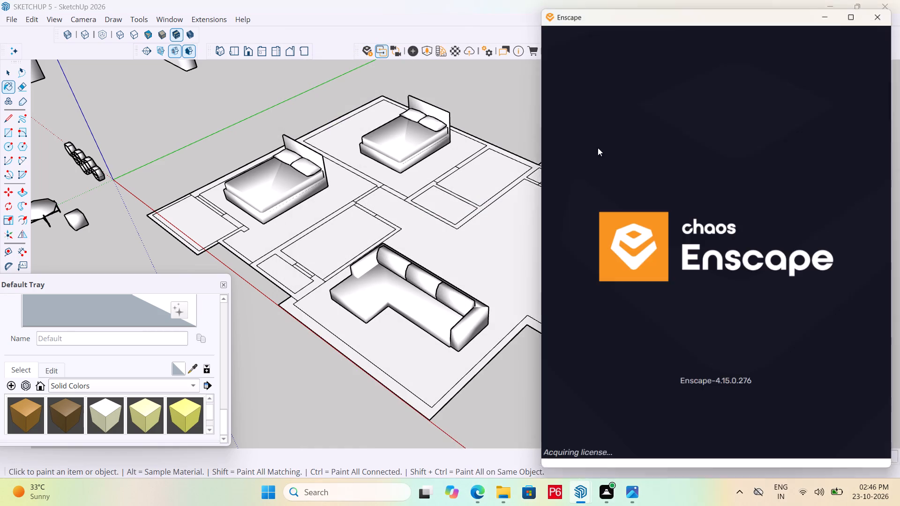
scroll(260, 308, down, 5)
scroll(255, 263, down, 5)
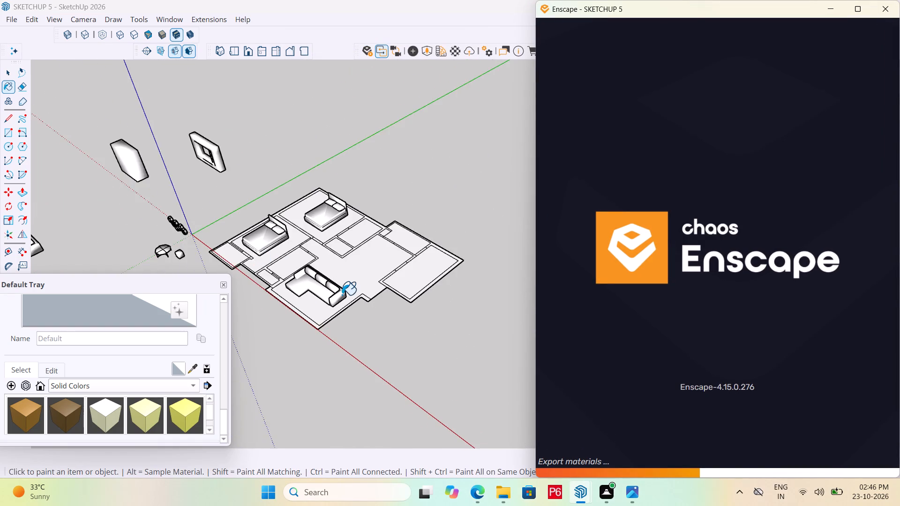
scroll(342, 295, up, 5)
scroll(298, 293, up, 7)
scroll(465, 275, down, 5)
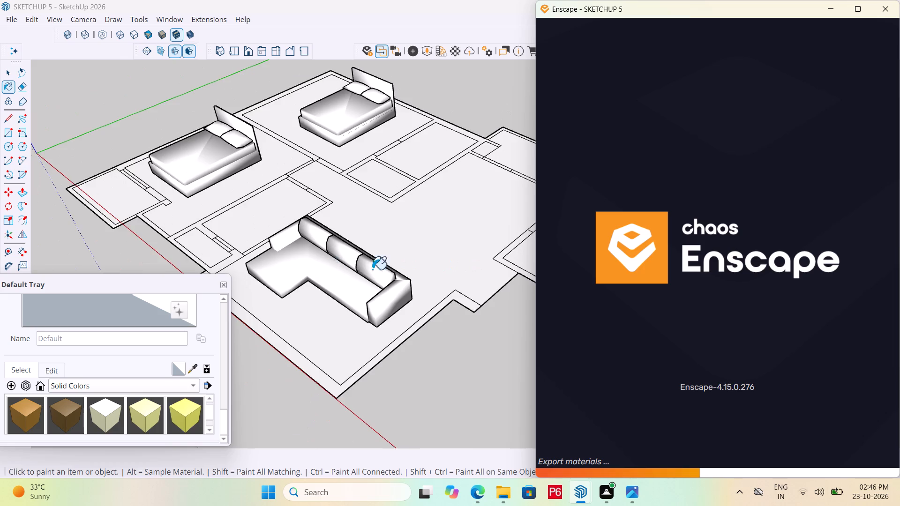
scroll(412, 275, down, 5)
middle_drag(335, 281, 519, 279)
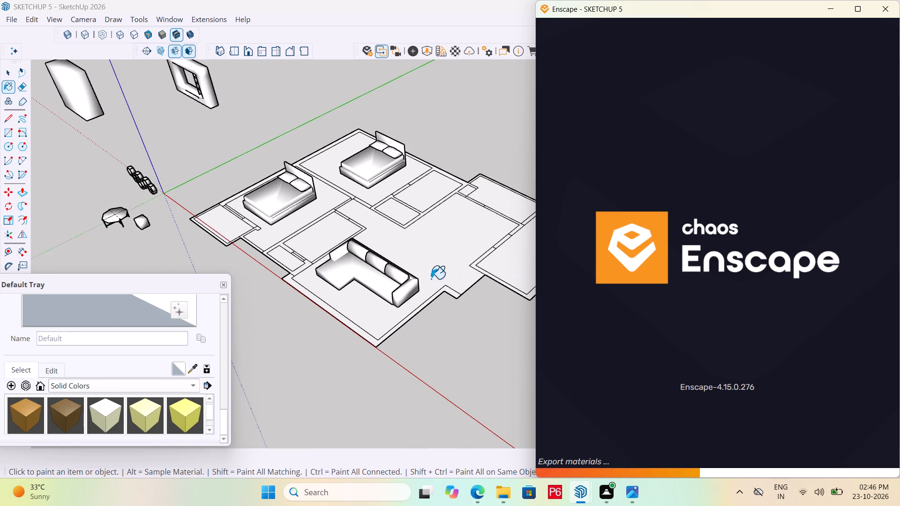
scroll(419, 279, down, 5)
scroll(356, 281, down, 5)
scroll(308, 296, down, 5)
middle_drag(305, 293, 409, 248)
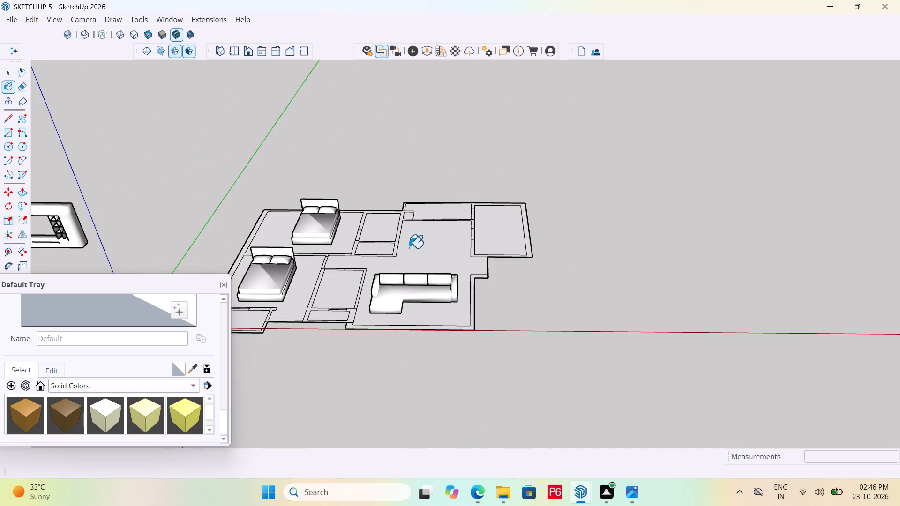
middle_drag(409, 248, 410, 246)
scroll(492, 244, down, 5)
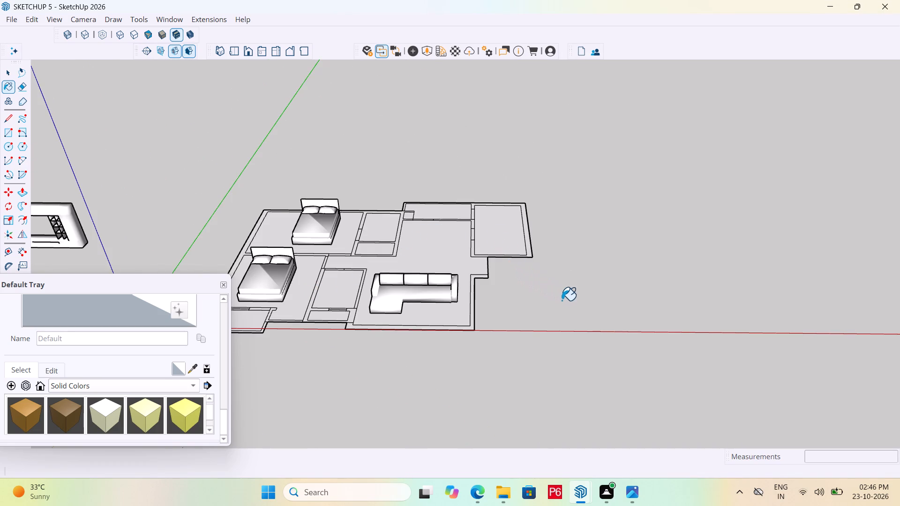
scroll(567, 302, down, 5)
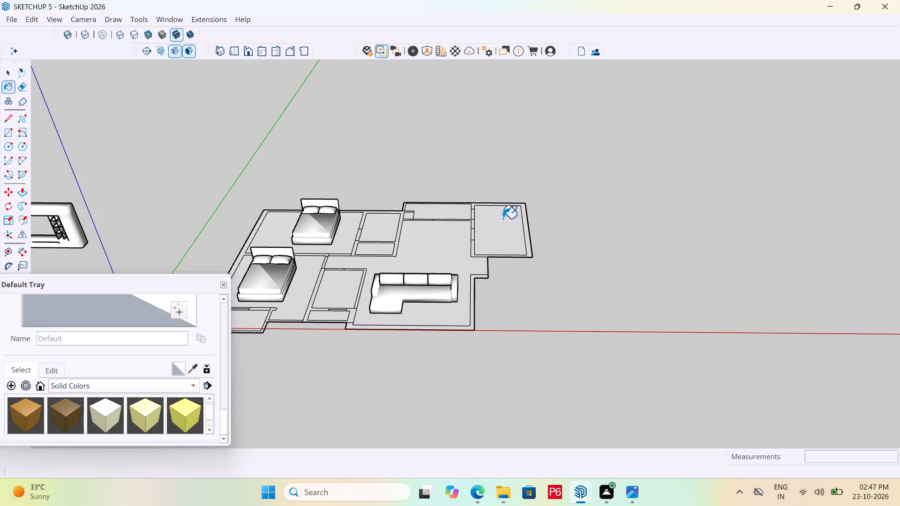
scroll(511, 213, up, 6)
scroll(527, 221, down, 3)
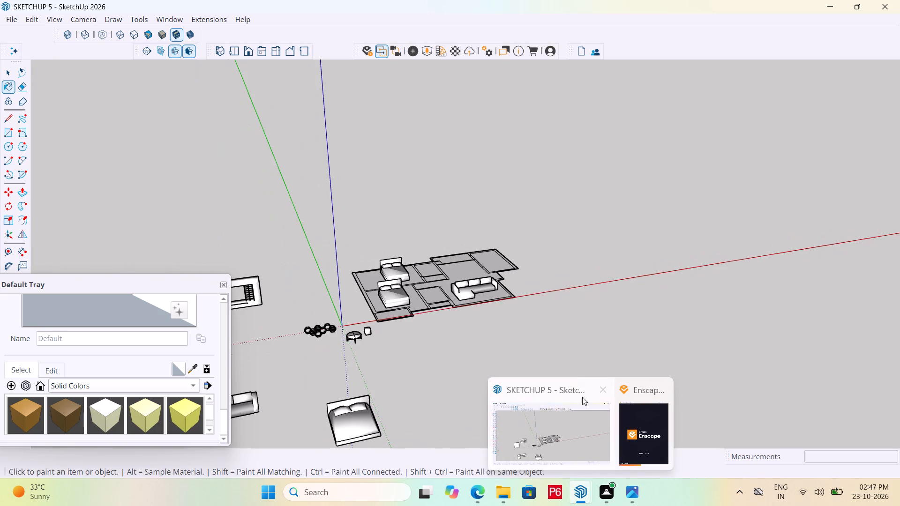
Arrange the SketchUp and Enscape windows side by side, giving SketchUp the wider share.
click(595, 275)
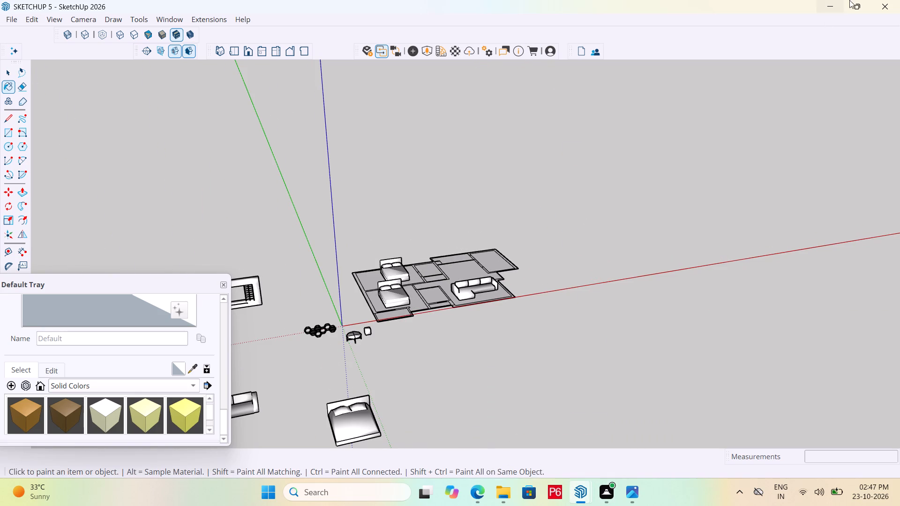
click(809, 42)
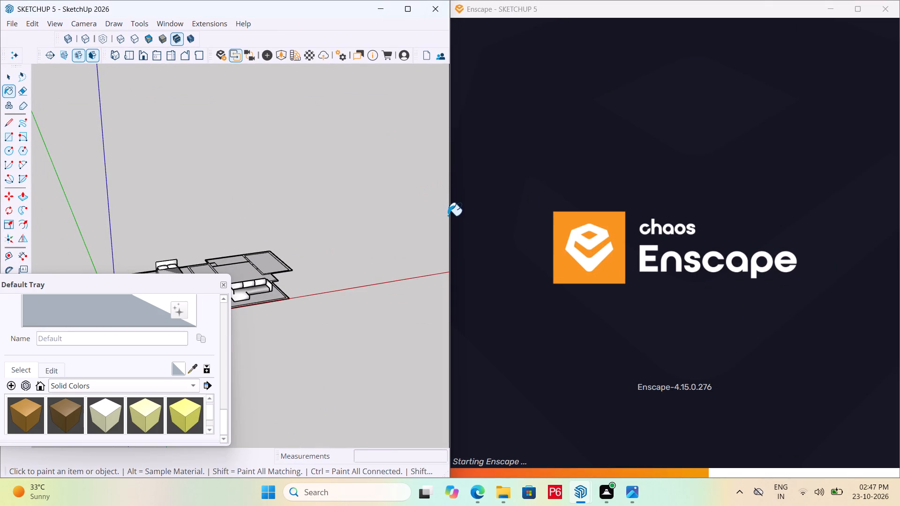
drag(450, 265, 561, 268)
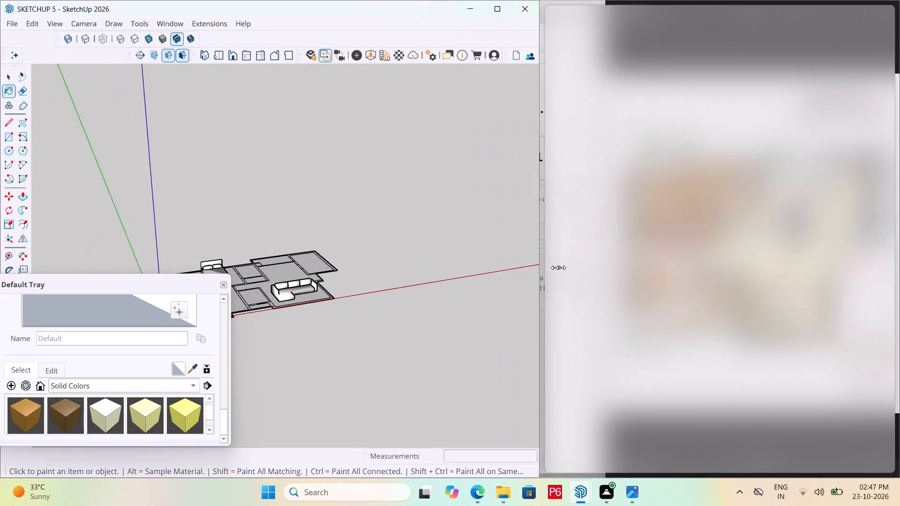
drag(561, 268, 763, 272)
drag(763, 272, 754, 272)
Synchronize the Enscape render view with the SketchUp camera.
scroll(509, 252, down, 7)
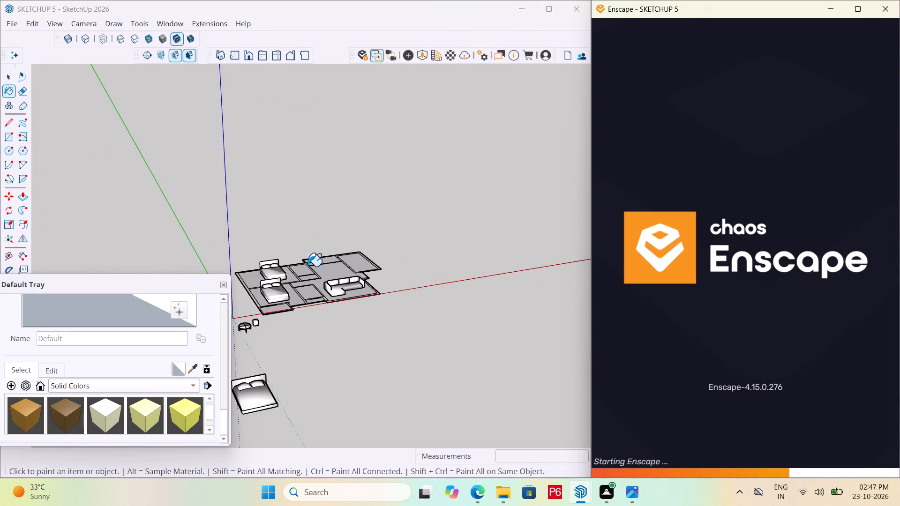
scroll(365, 294, down, 5)
middle_drag(345, 275, 189, 333)
scroll(211, 320, up, 5)
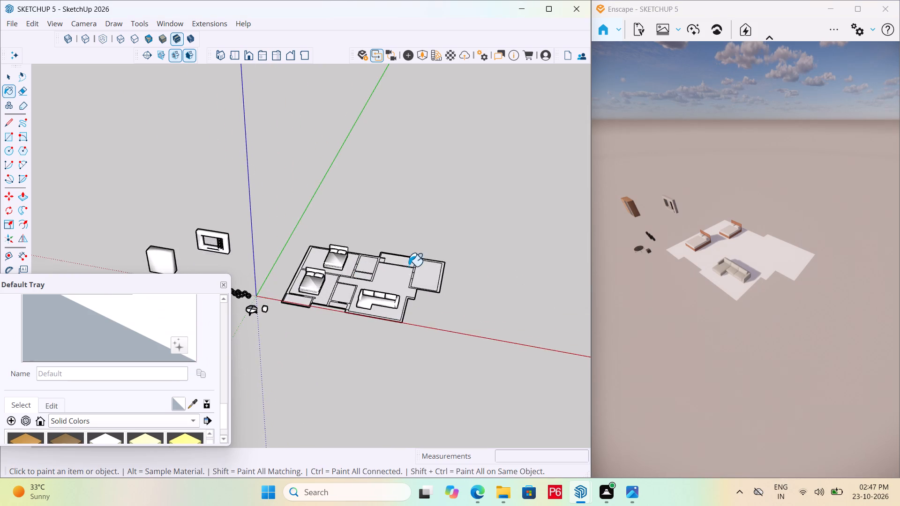
scroll(408, 266, up, 4)
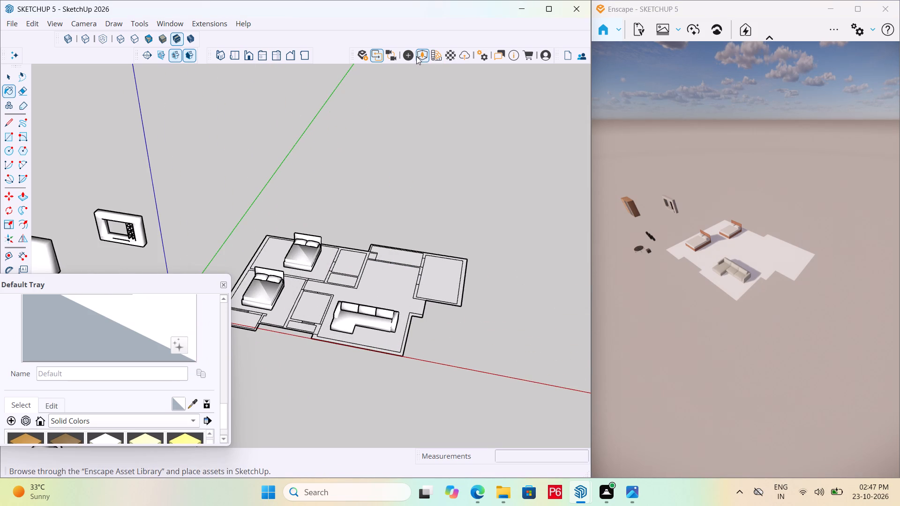
click(394, 57)
Examine the furnished floor plan in the synchronized Enscape render from different angles and distances.
scroll(435, 226, down, 6)
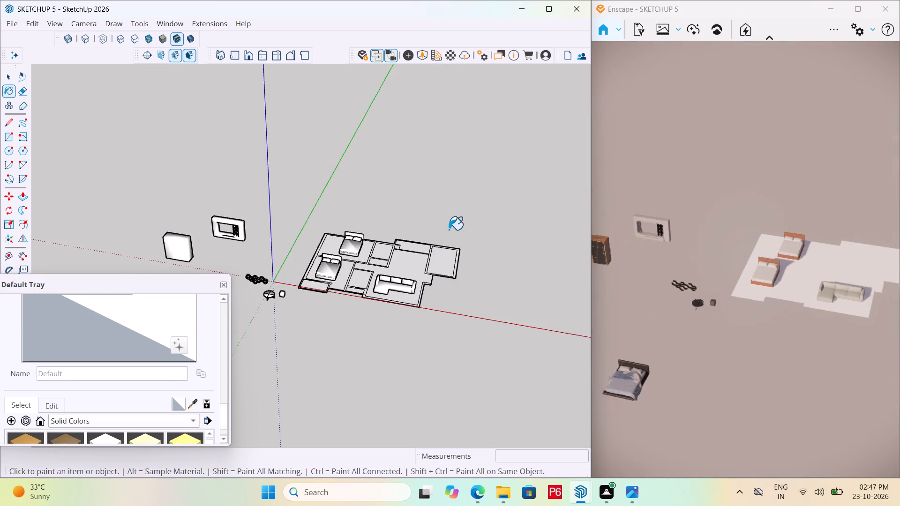
middle_drag(312, 288, 225, 332)
scroll(328, 341, up, 6)
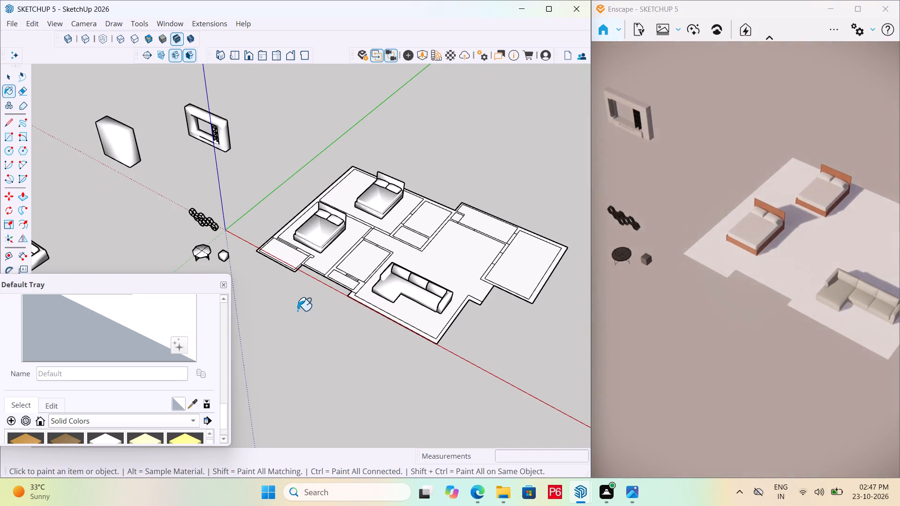
scroll(309, 311, down, 6)
scroll(354, 317, down, 7)
scroll(367, 324, up, 6)
scroll(378, 286, up, 5)
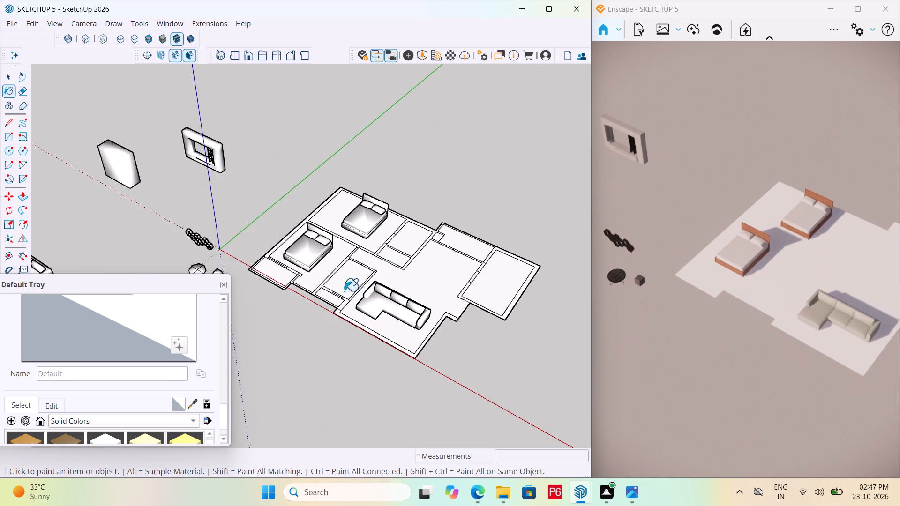
Rotate the L-shaped living-room sofa a quarter turn on the floor plane so its back runs parallel to the green axis.
scroll(292, 257, up, 5)
scroll(325, 257, down, 1)
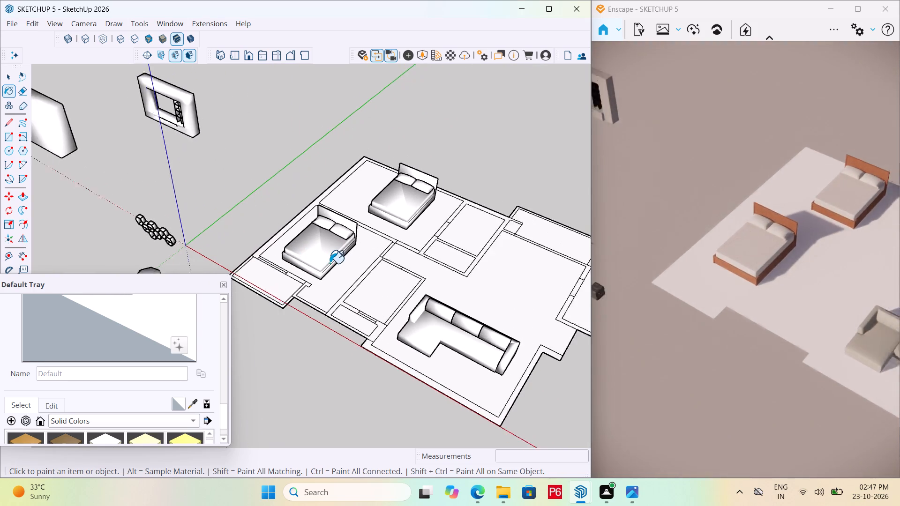
scroll(330, 263, down, 2)
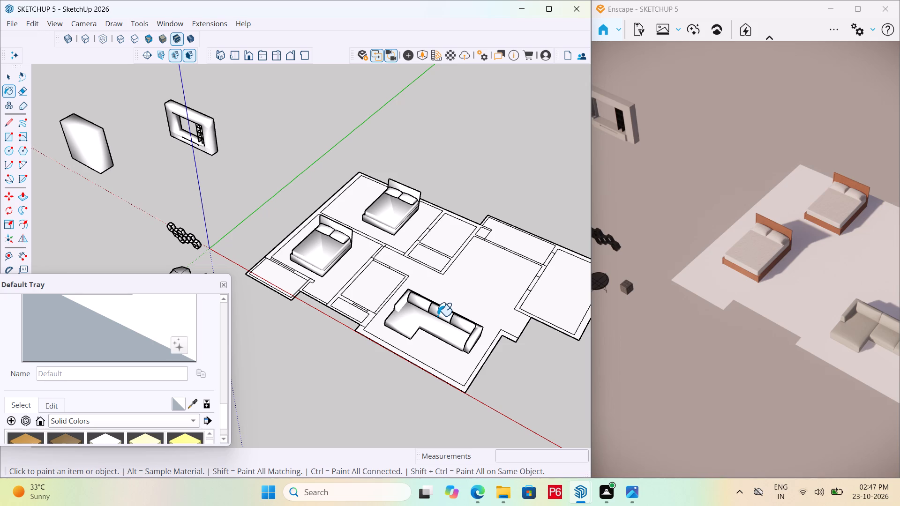
middle_drag(464, 338, 424, 349)
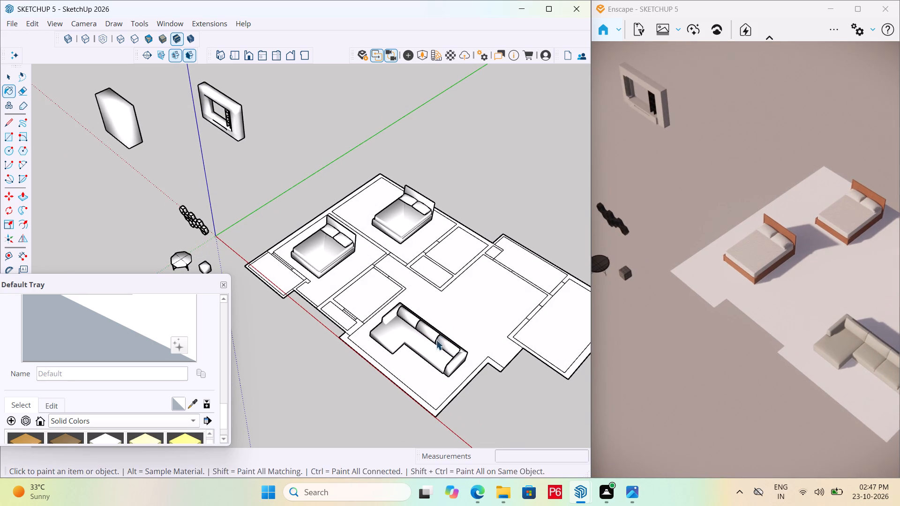
key(space)
click(440, 344)
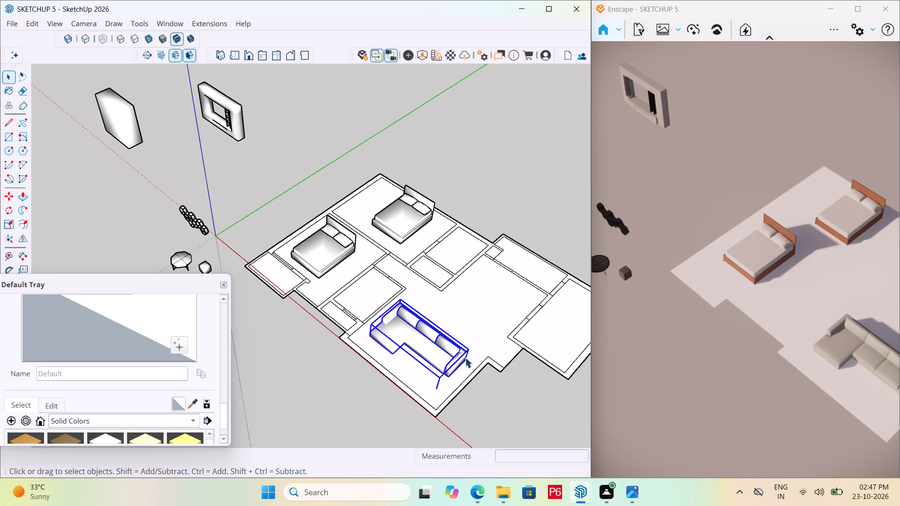
key(q)
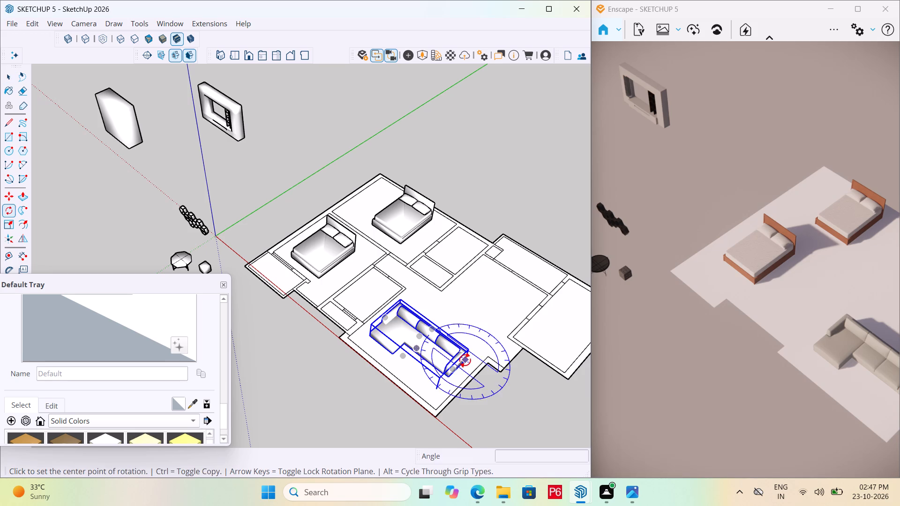
click(471, 362)
click(500, 330)
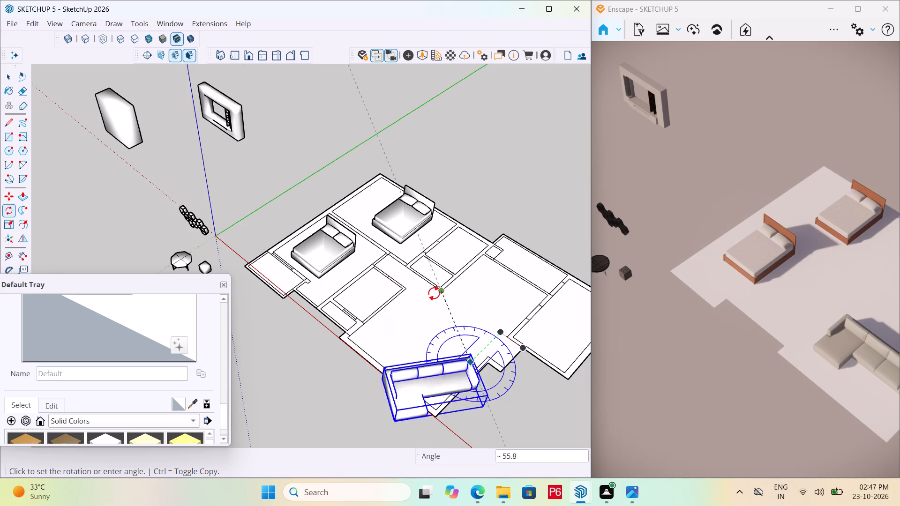
click(404, 313)
key(space)
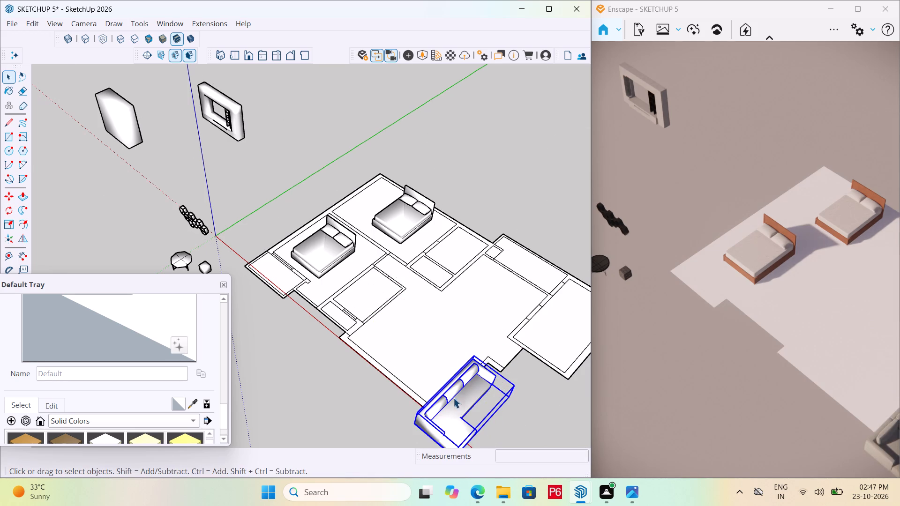
Move the rotated sofa about 12' 8 9/16" back into the living room, with its chaise end beside the outer wall.
scroll(443, 306, down, 4)
scroll(425, 394, up, 6)
scroll(465, 415, up, 5)
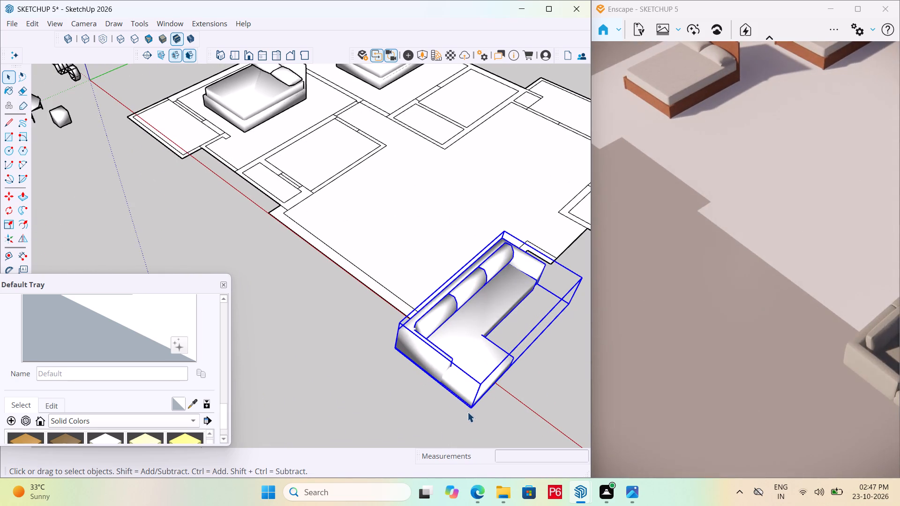
key(m)
middle_drag(469, 409, 453, 321)
scroll(453, 320, up, 9)
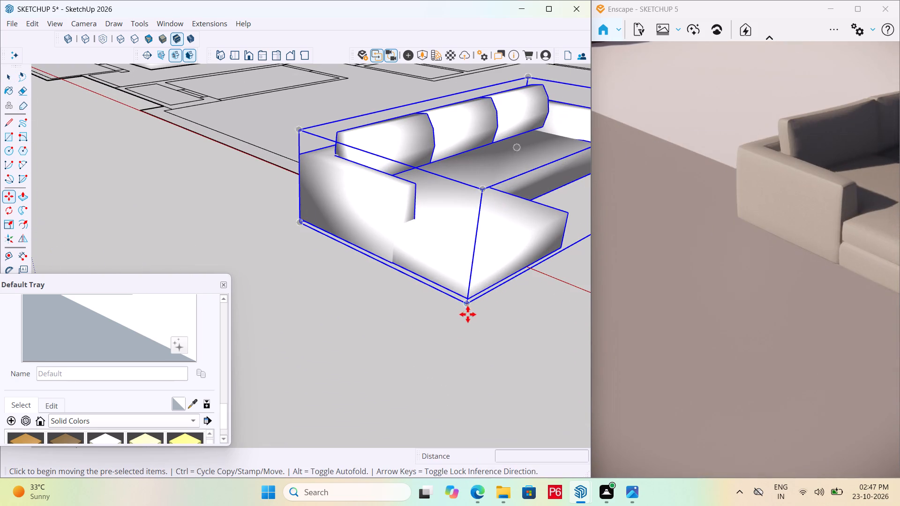
click(466, 308)
scroll(366, 187, down, 5)
middle_drag(369, 225, 381, 352)
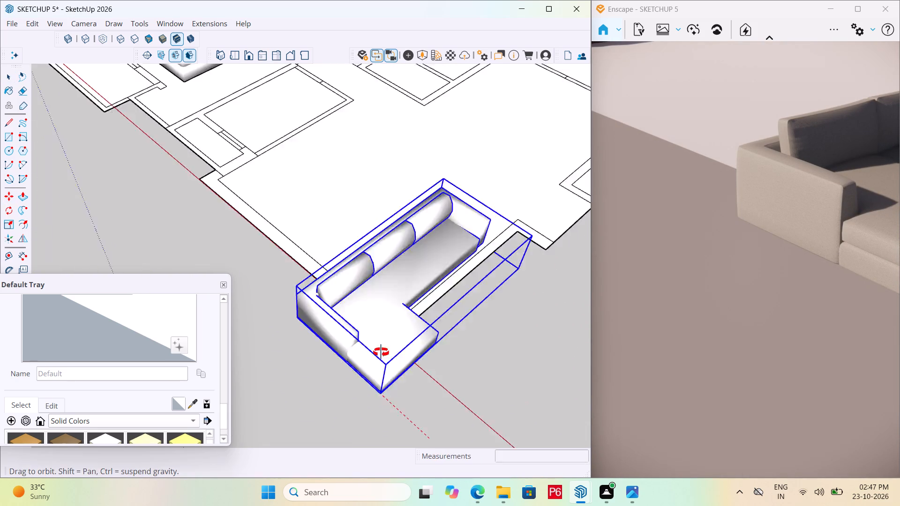
middle_drag(381, 352, 381, 383)
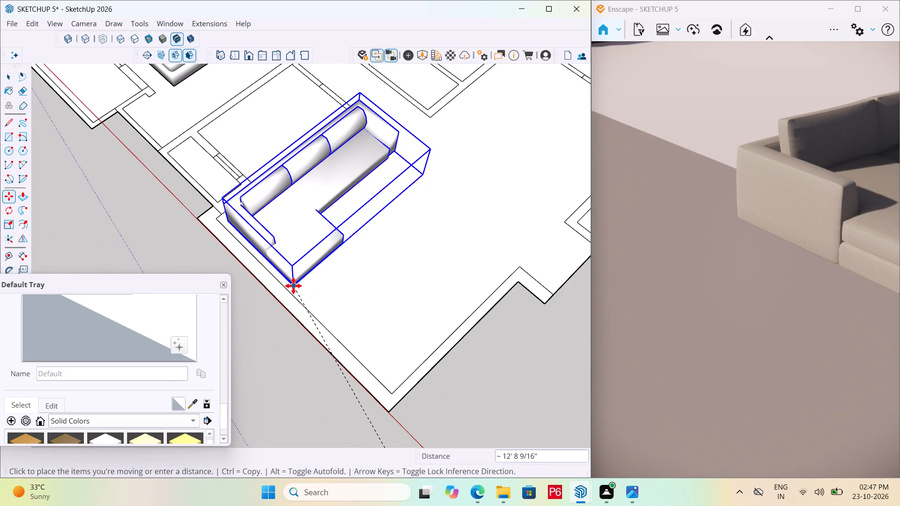
click(293, 286)
Move the round coffee table from beside the plan into the living room, in front of the L-shaped sofa.
scroll(287, 272, down, 5)
scroll(386, 258, down, 7)
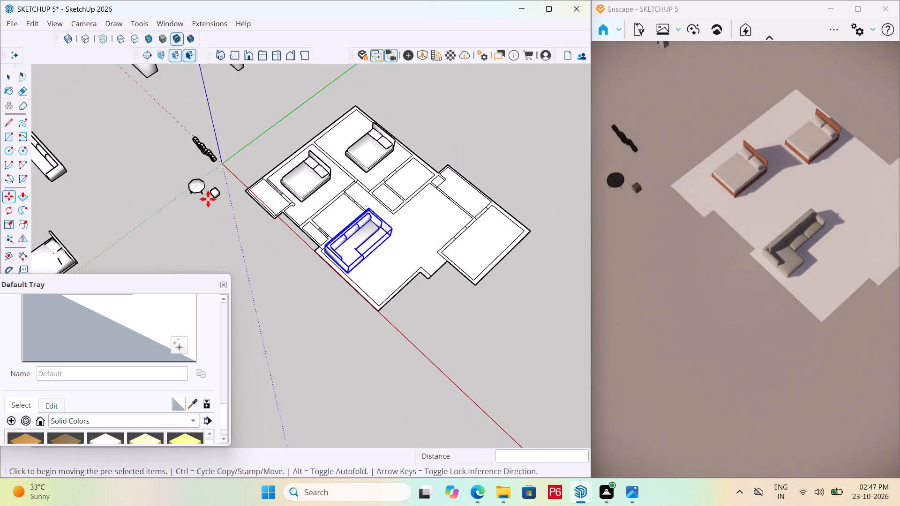
scroll(191, 189, up, 4)
key(space)
click(198, 193)
scroll(191, 191, up, 10)
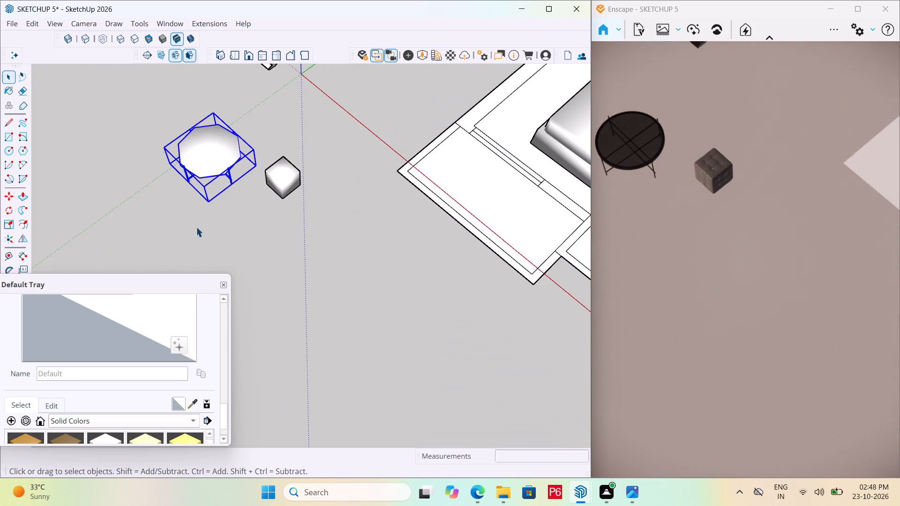
key(m)
click(209, 205)
scroll(253, 200, down, 13)
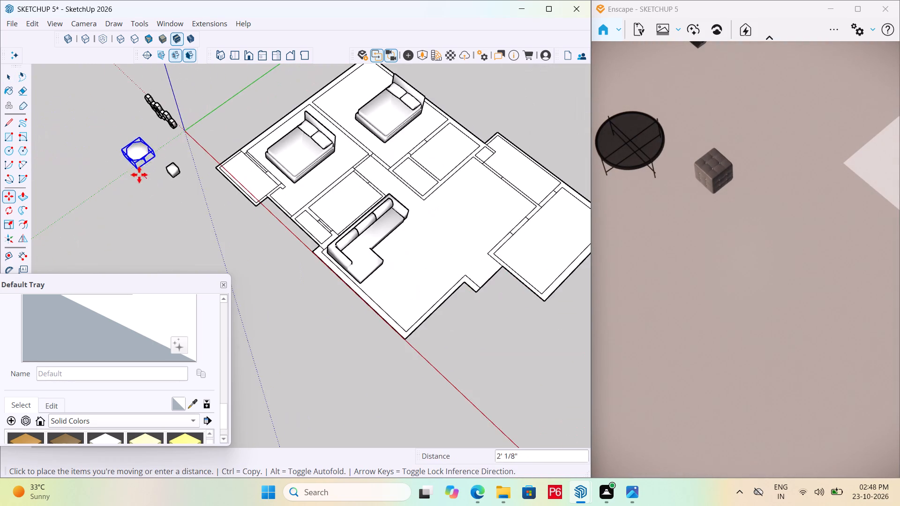
scroll(380, 264, up, 8)
click(412, 274)
Move the cube-shaped pouf from outside the plan into the living room, beside the sofa's chaise end.
scroll(277, 274, down, 5)
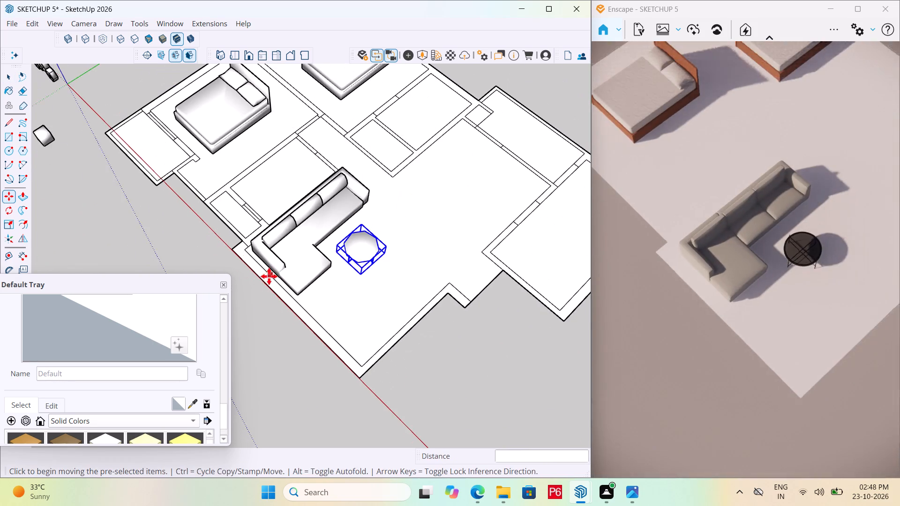
middle_drag(313, 273, 334, 238)
scroll(406, 245, down, 4)
key(space)
click(148, 182)
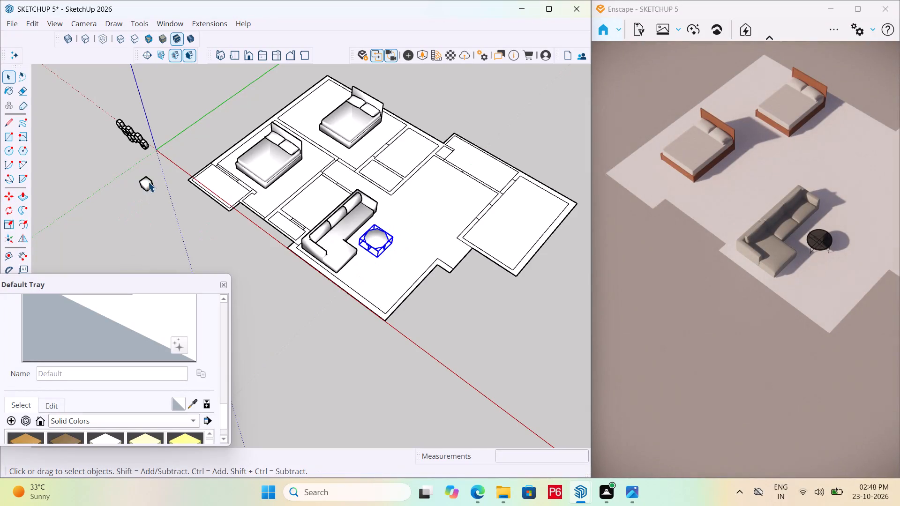
scroll(145, 184, up, 14)
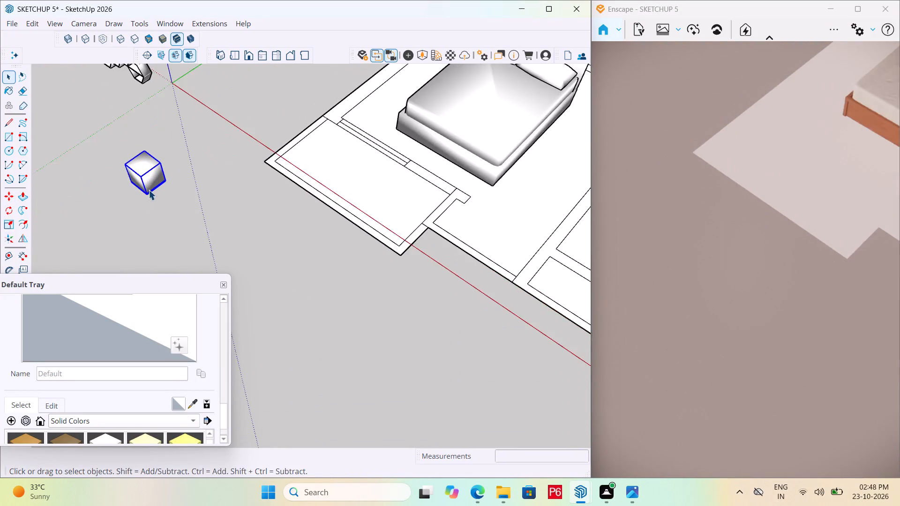
scroll(149, 190, up, 2)
key(m)
click(145, 202)
scroll(358, 174, down, 17)
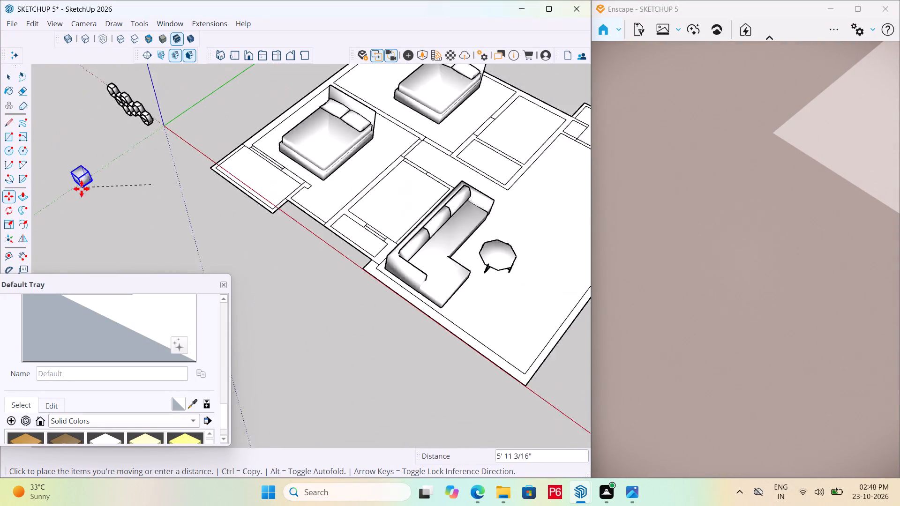
scroll(82, 189, down, 2)
scroll(301, 259, up, 10)
click(333, 283)
Rotate the TV wall unit with the shelf niche 90° on the horizontal plane.
scroll(316, 259, down, 5)
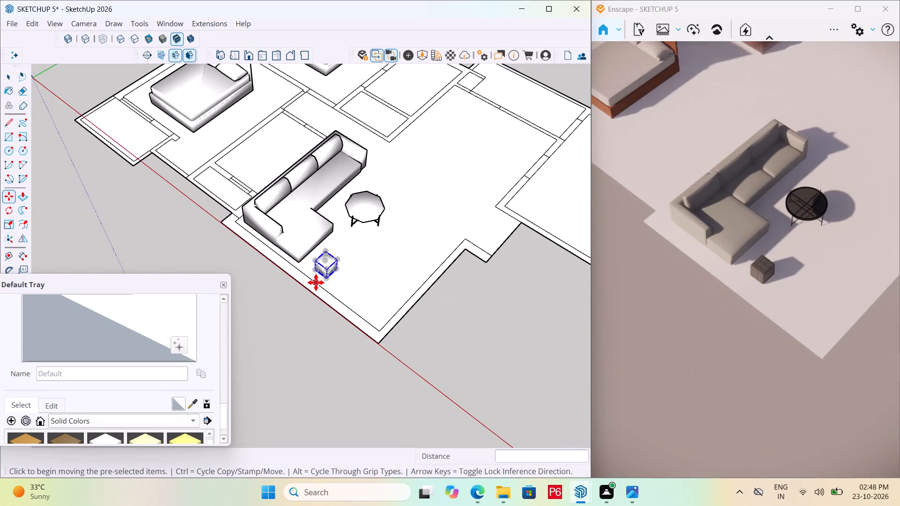
scroll(319, 267, down, 3)
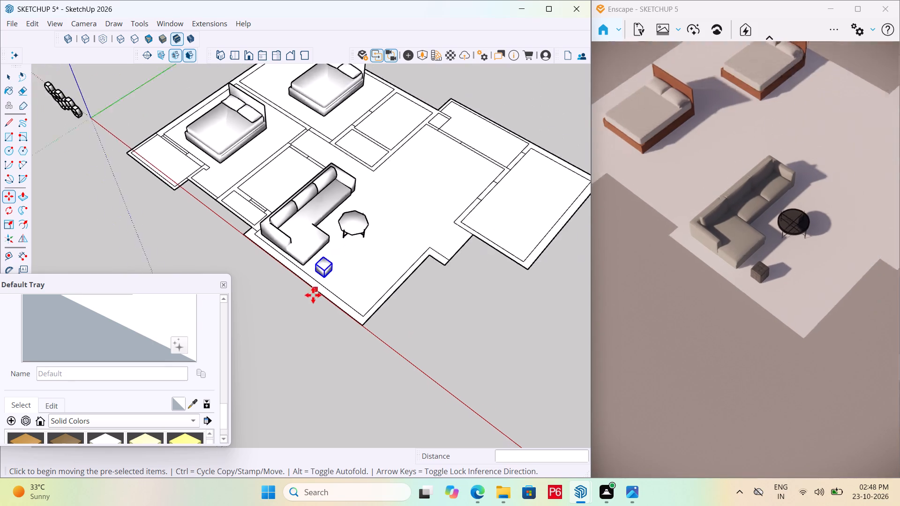
scroll(313, 295, down, 5)
middle_drag(261, 223, 234, 231)
scroll(261, 223, down, 1)
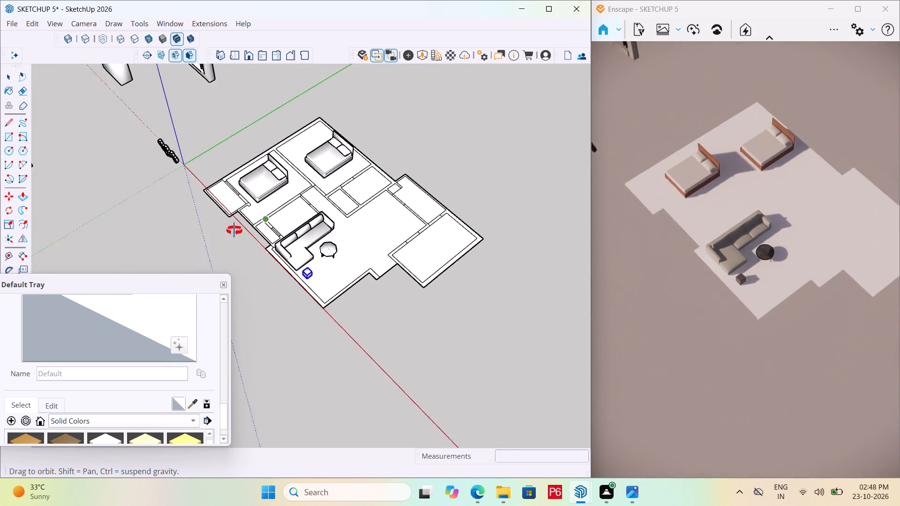
middle_drag(234, 231, 255, 229)
scroll(401, 266, down, 5)
scroll(202, 142, up, 5)
scroll(196, 148, down, 5)
key(space)
click(242, 143)
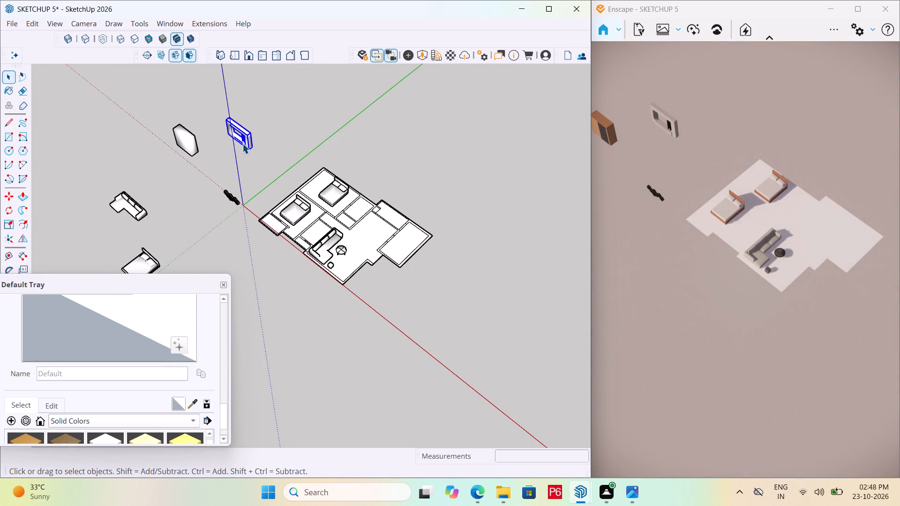
middle_drag(252, 152, 333, 103)
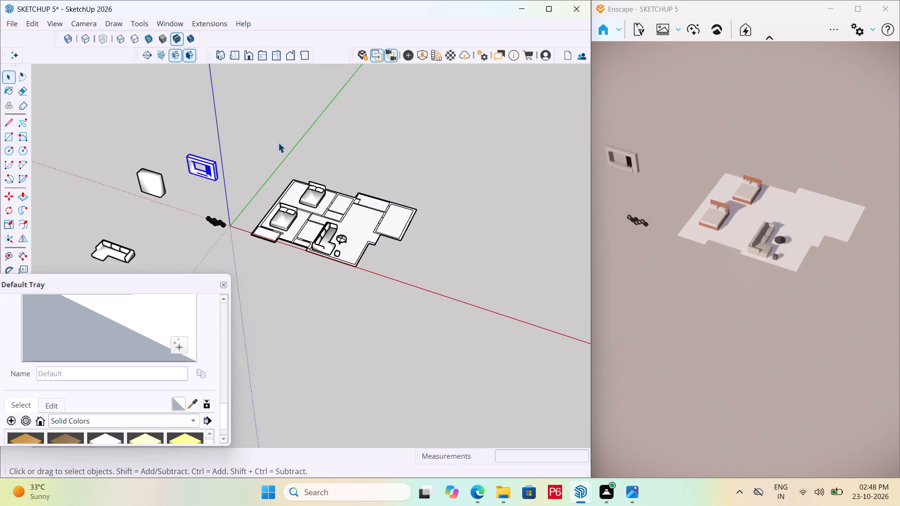
middle_drag(208, 180, 146, 226)
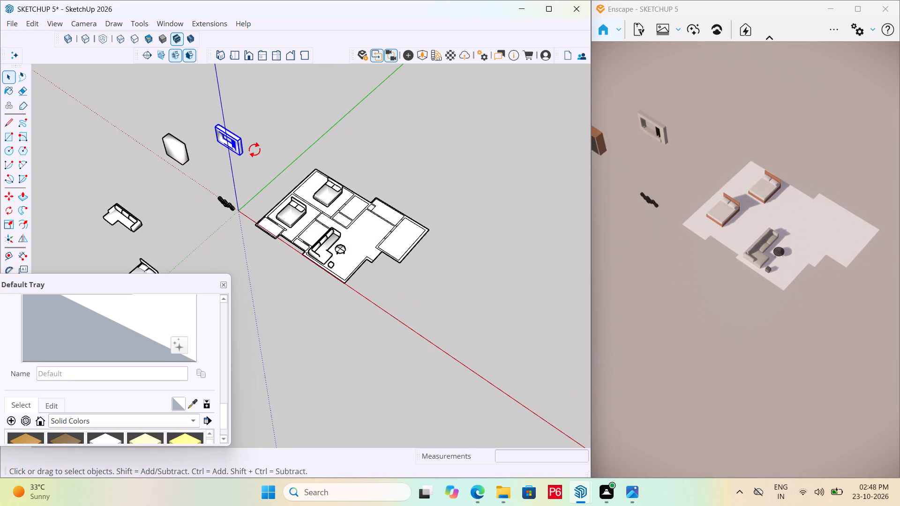
key(q)
click(249, 163)
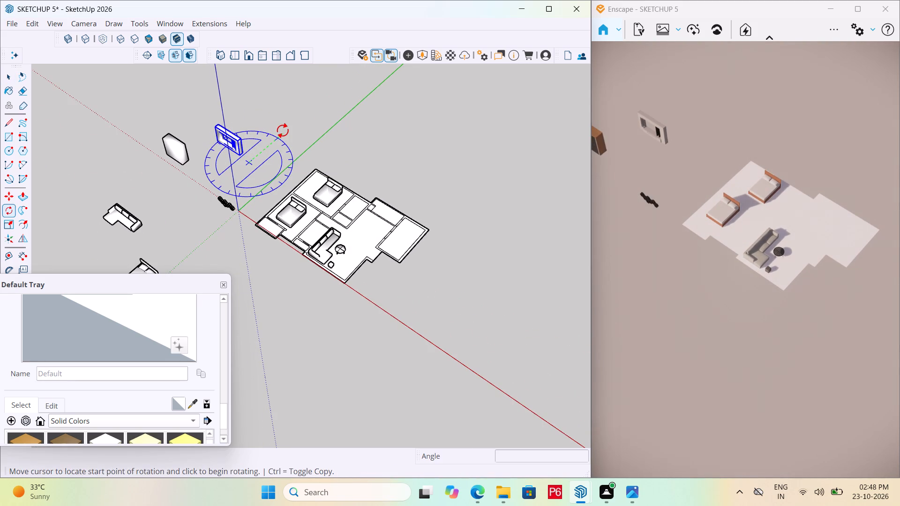
click(283, 130)
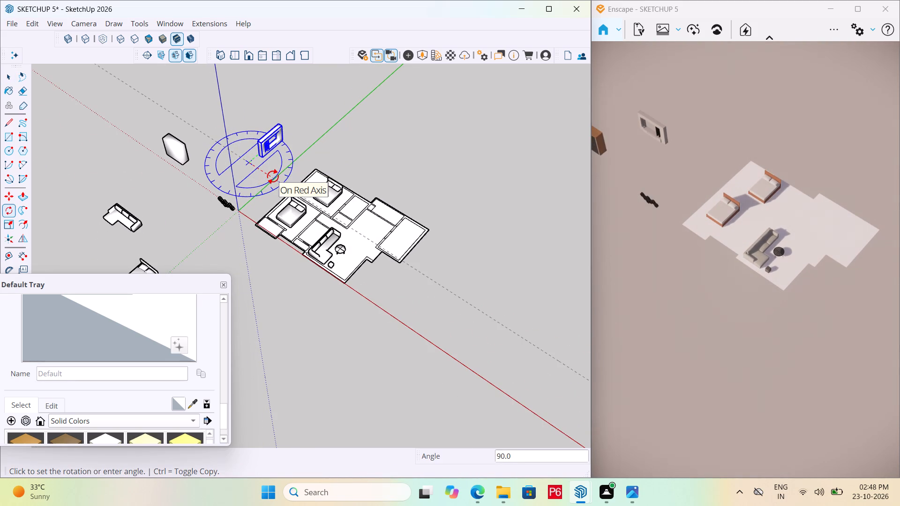
click(273, 176)
Examine the rotated TV wall unit from both faces and its orientation relative to the furnished floor plan.
middle_drag(274, 140, 158, 100)
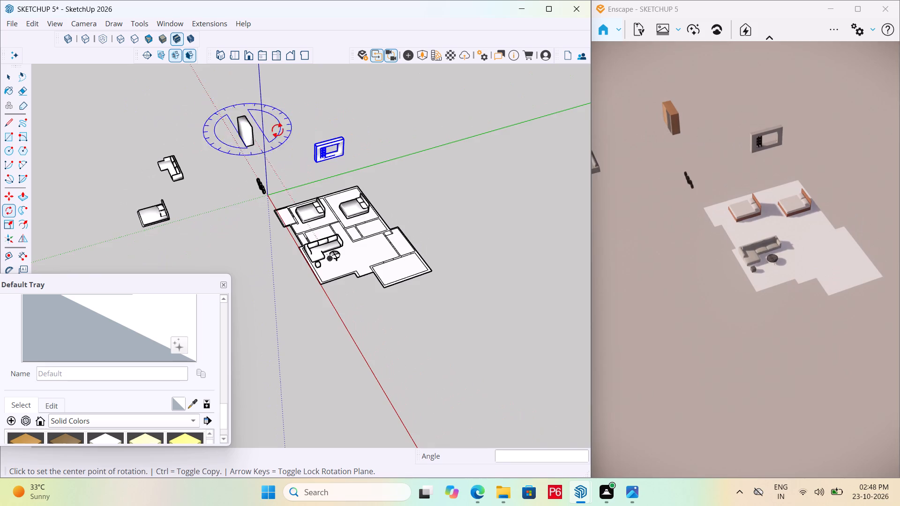
scroll(303, 144, up, 20)
scroll(303, 144, up, 2)
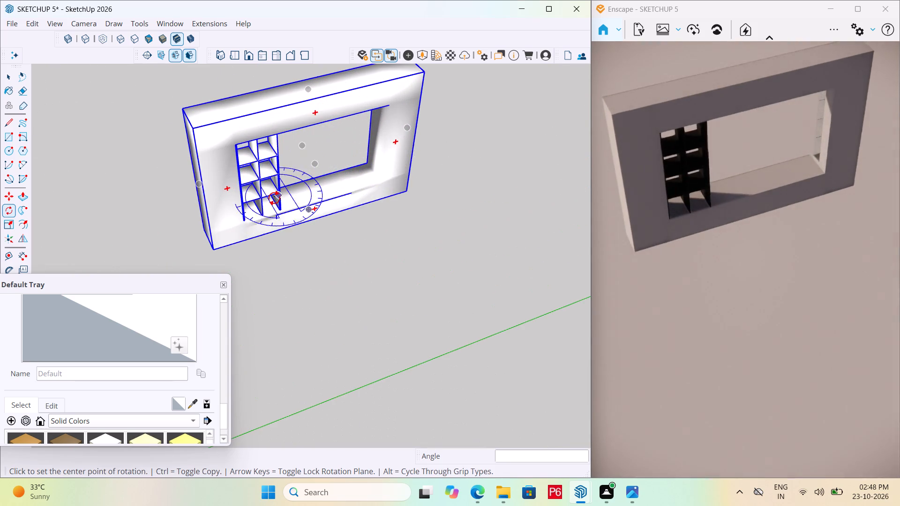
middle_drag(269, 200, 675, 99)
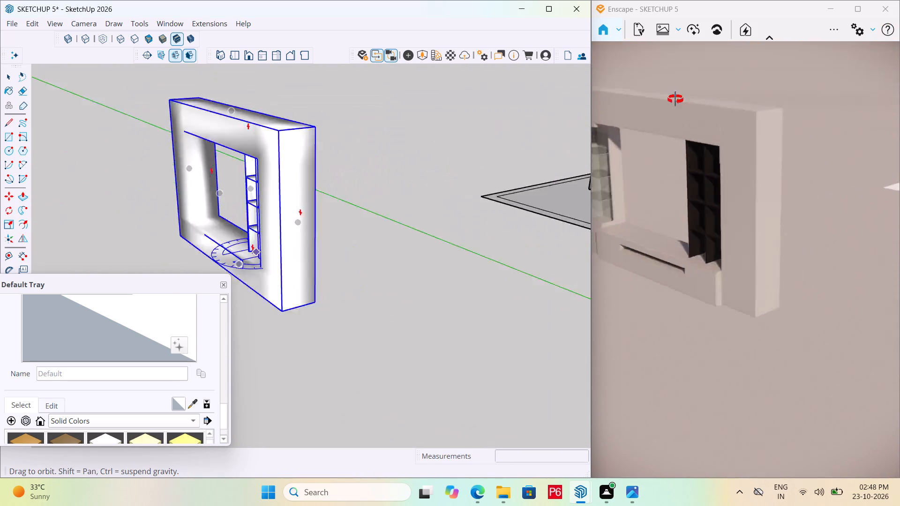
middle_drag(675, 99, 557, 140)
middle_drag(564, 139, 734, 127)
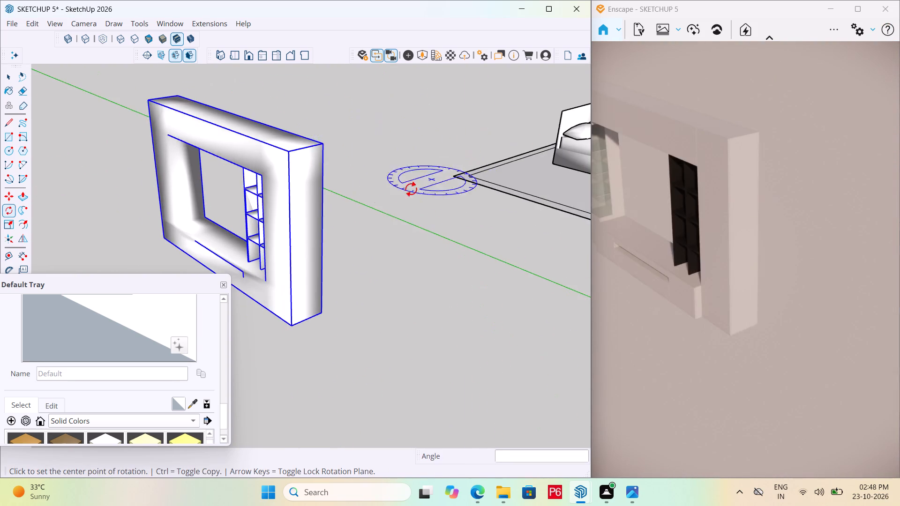
scroll(387, 202, down, 20)
middle_drag(351, 226, 238, 268)
key(space)
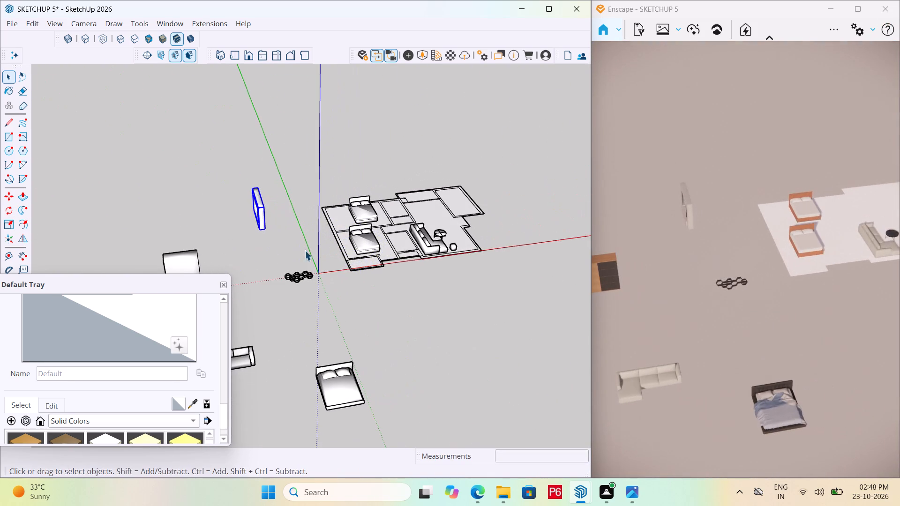
middle_drag(442, 258, 247, 265)
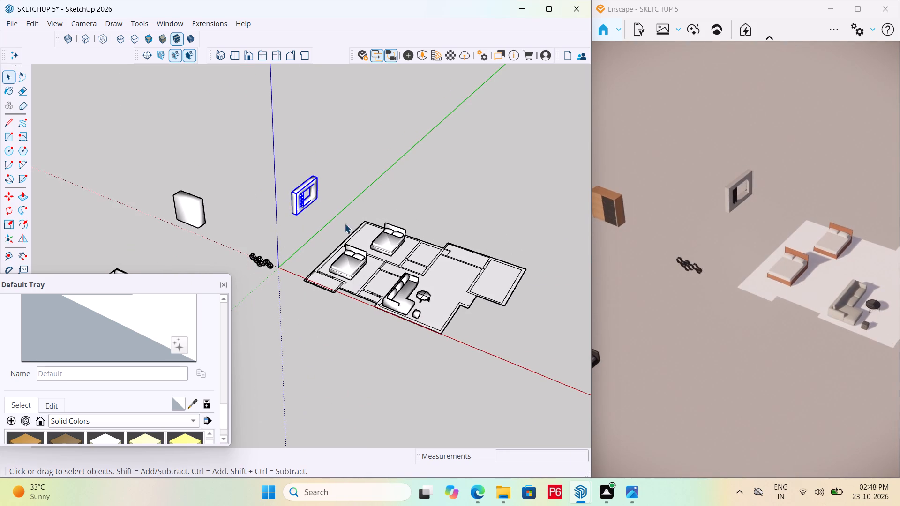
scroll(339, 212, down, 3)
scroll(377, 275, up, 6)
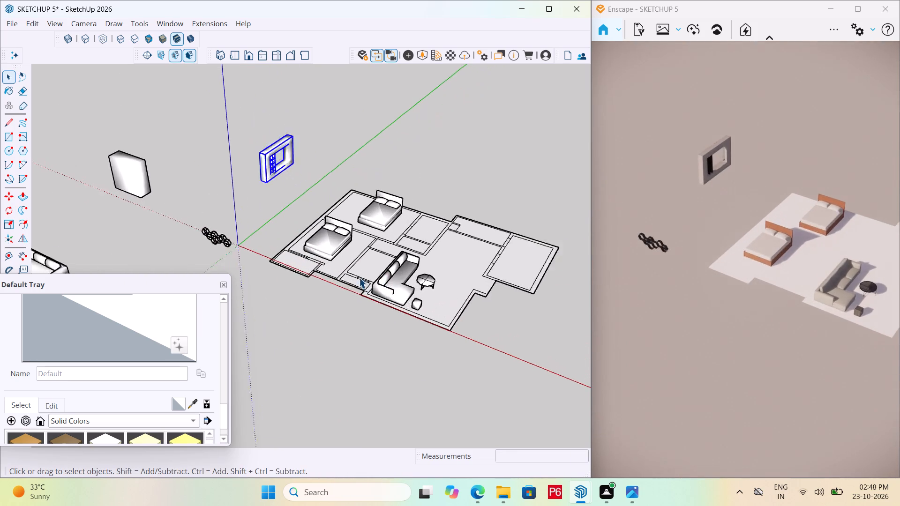
scroll(359, 278, up, 2)
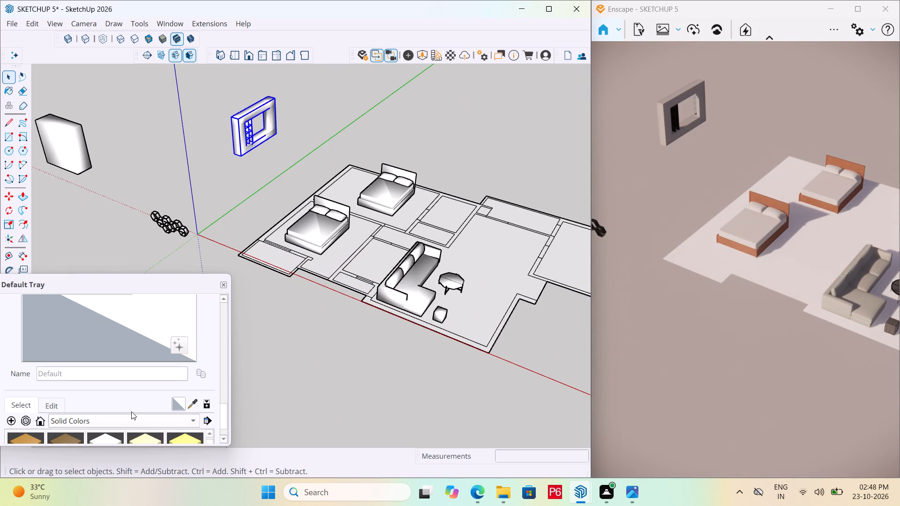
Open the Enscape material editor.
click(457, 56)
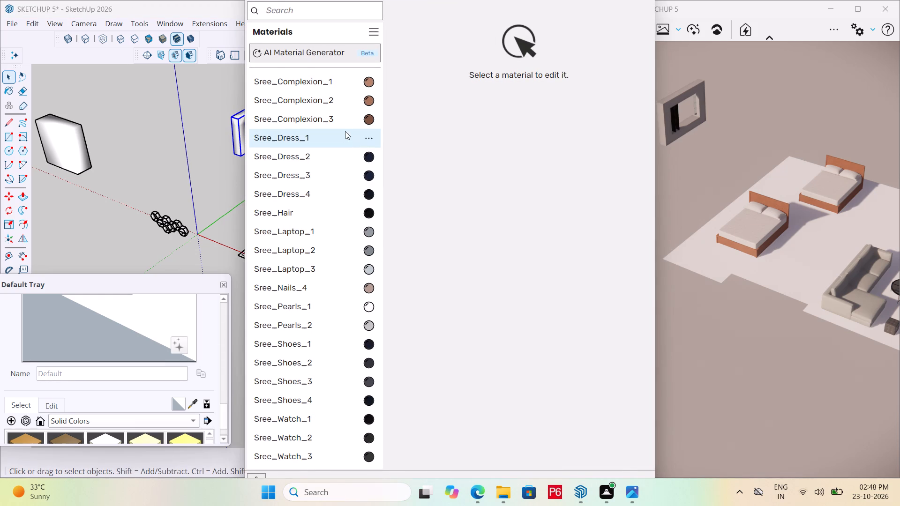
Look through the model materials listed in the Enscape material editor, from the Sree_Complexion entries to the Sree_Watch entries.
scroll(291, 308, down, 6)
scroll(283, 347, down, 4)
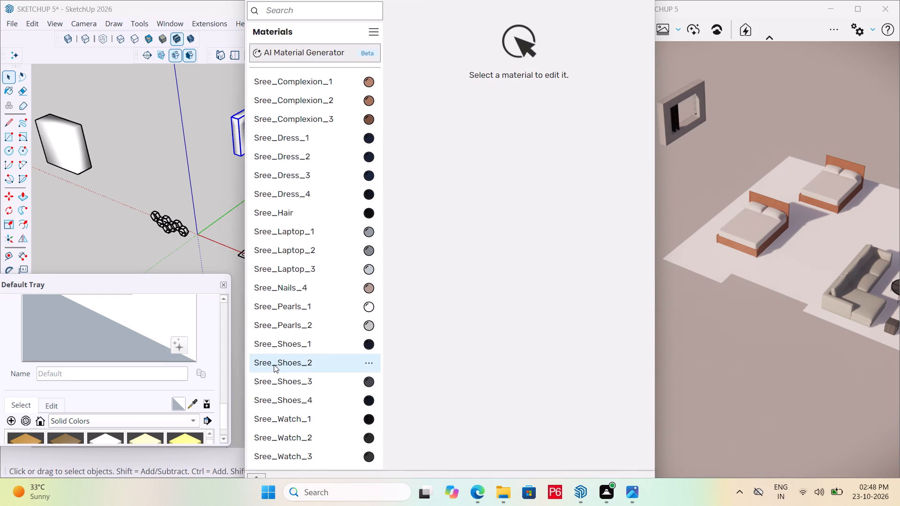
scroll(274, 365, down, 2)
scroll(272, 316, up, 5)
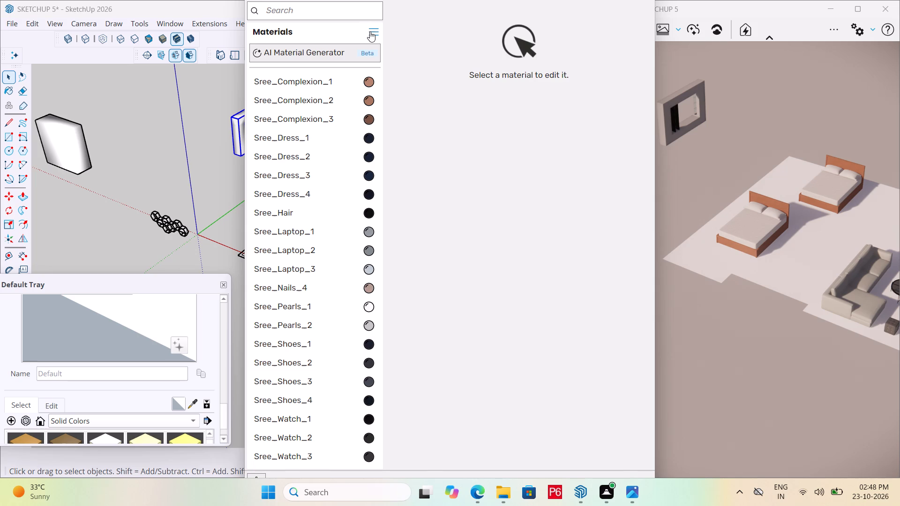
click(370, 31)
click(293, 35)
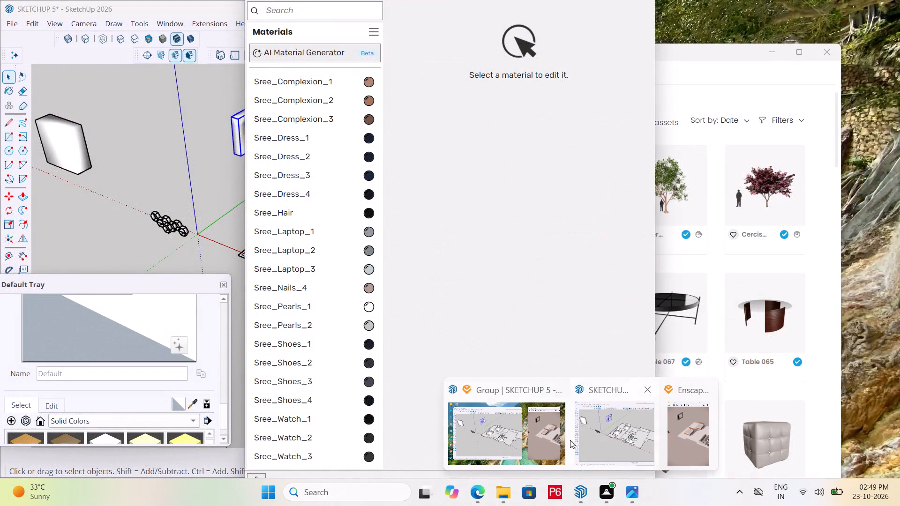
click(194, 109)
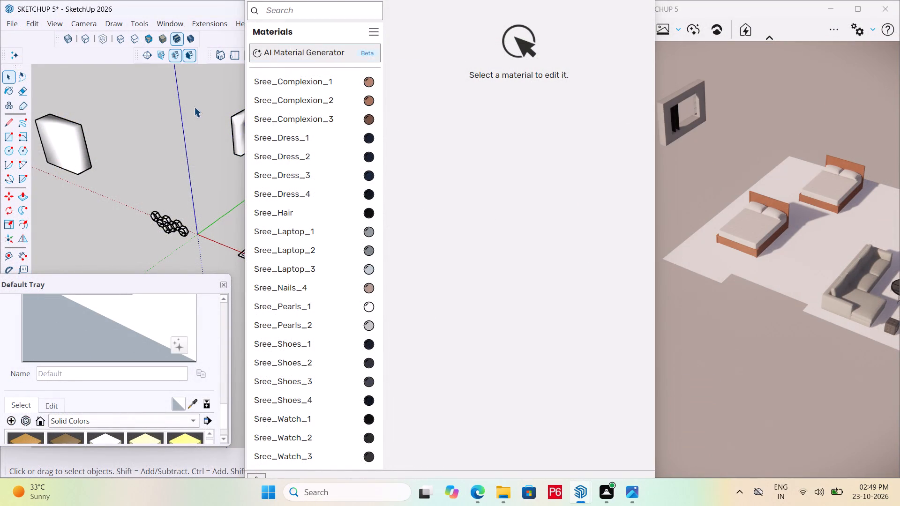
double_click(385, 4)
click(401, 30)
click(405, 31)
click(714, 434)
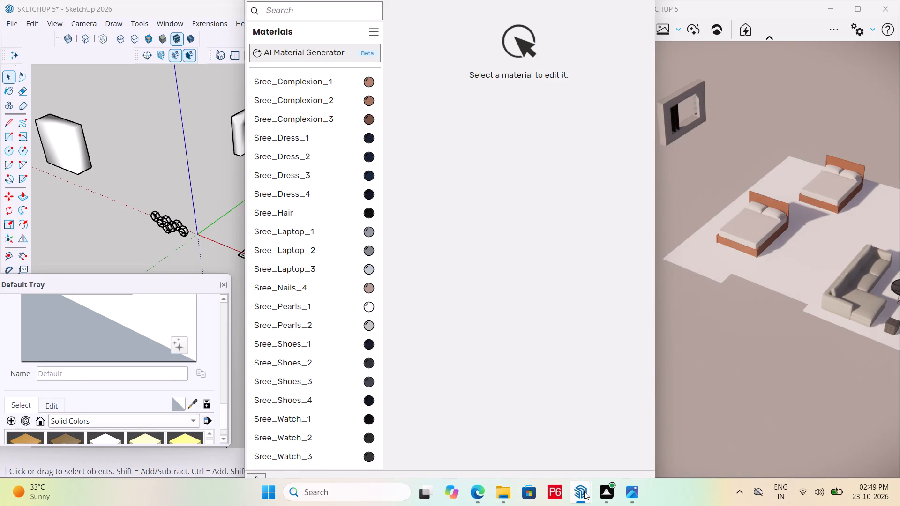
click(740, 388)
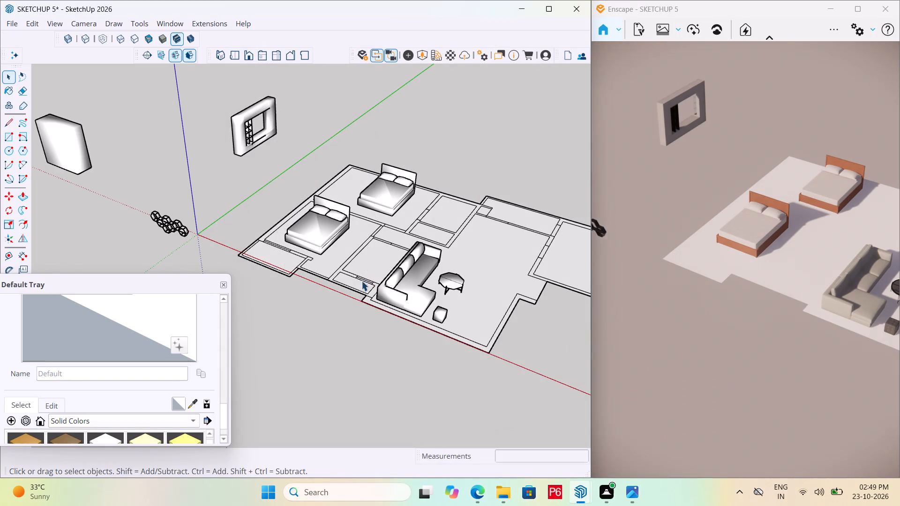
Paint the living room's outer wall strip with the solid colour E01_Mint_Frost.
scroll(361, 281, down, 5)
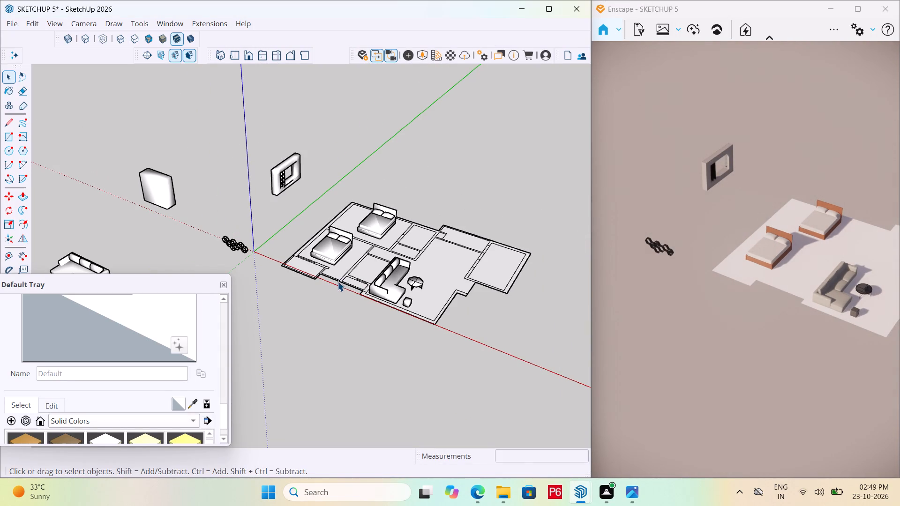
scroll(468, 314, up, 5)
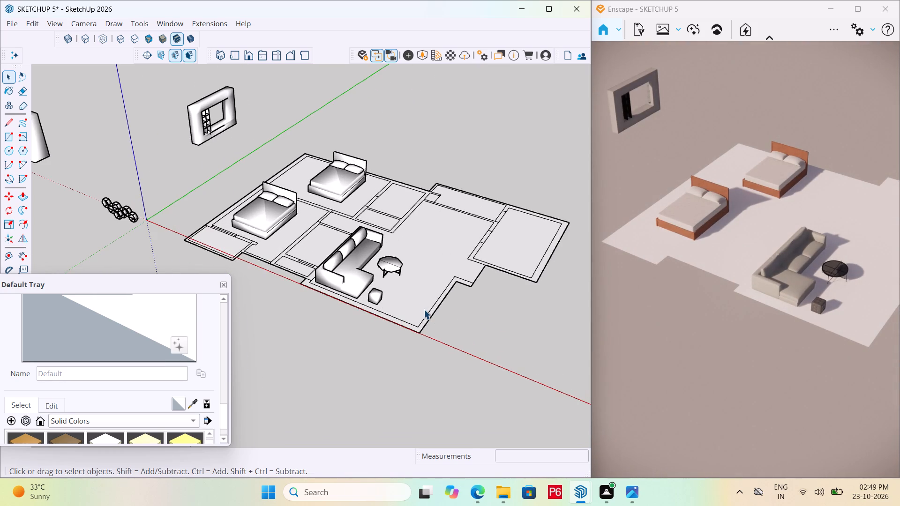
scroll(87, 377, down, 4)
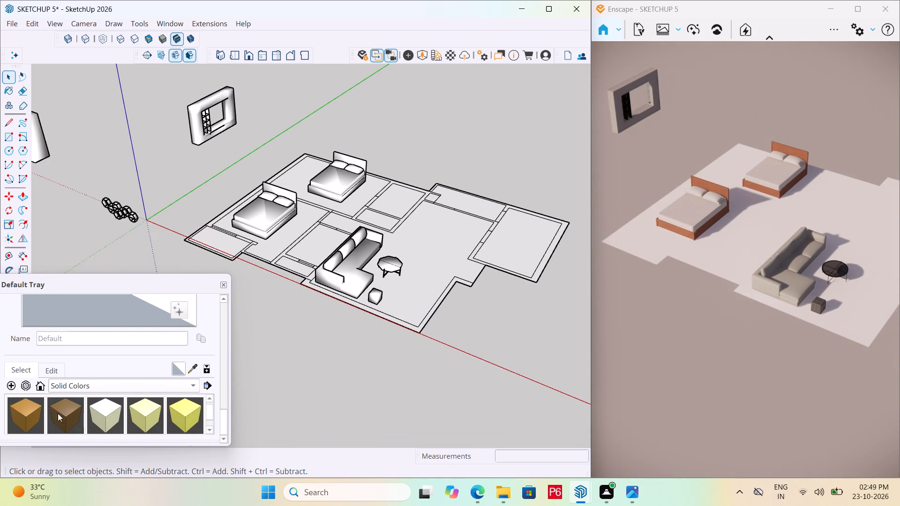
scroll(31, 417, up, 2)
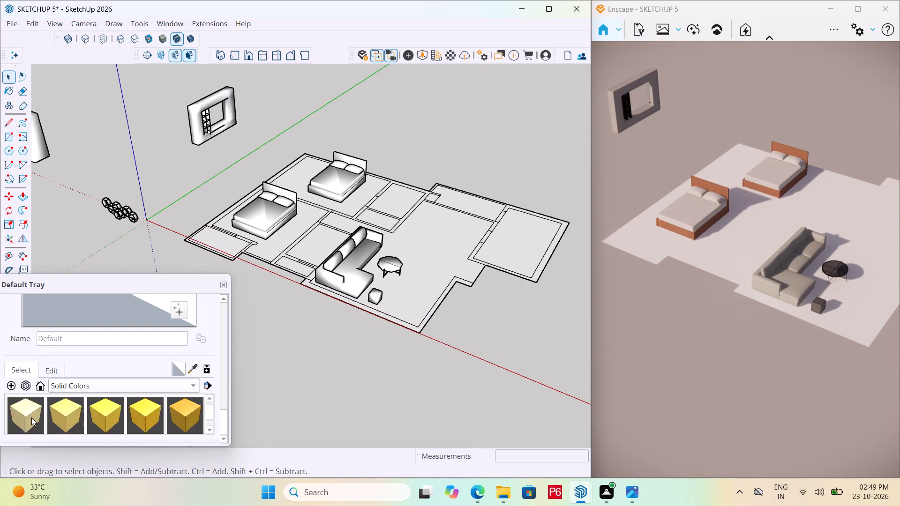
scroll(31, 417, up, 8)
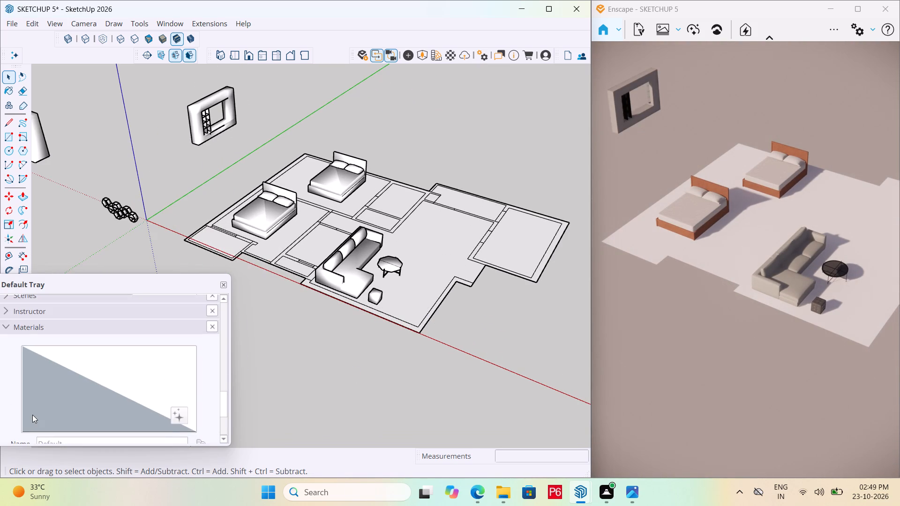
scroll(80, 402, down, 6)
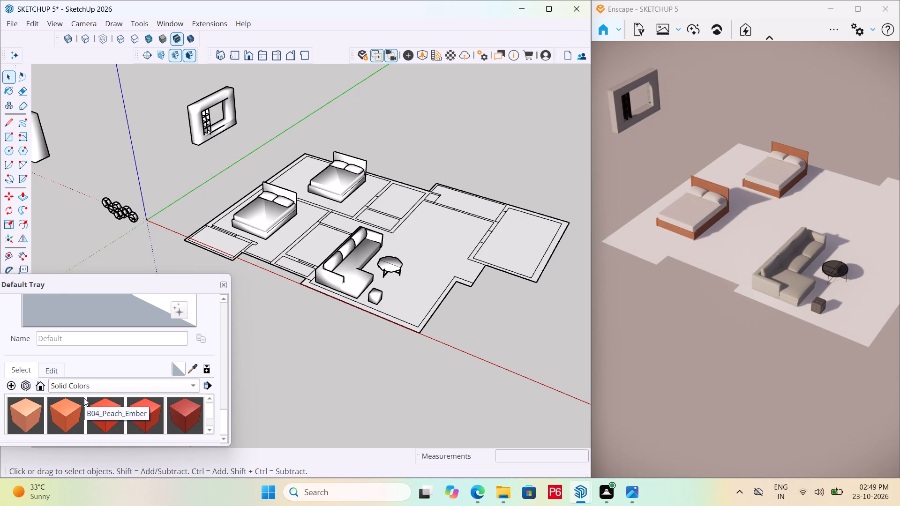
scroll(84, 398, down, 2)
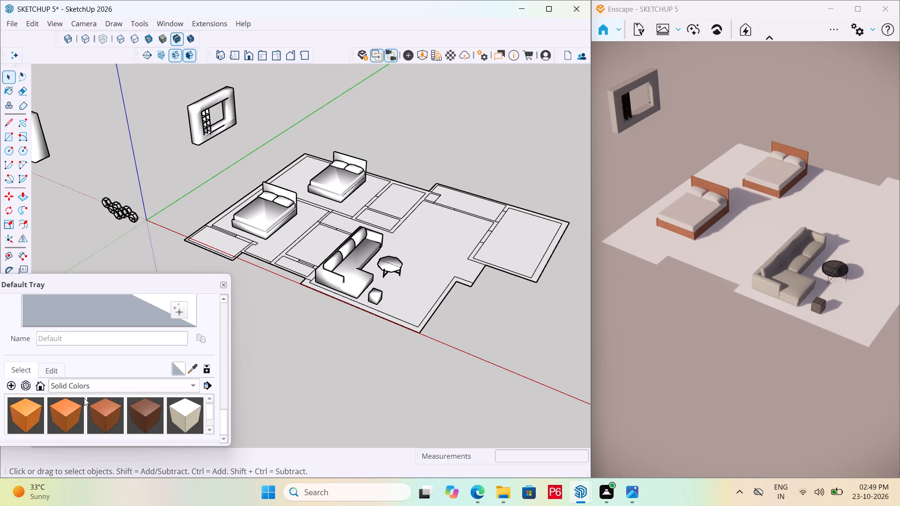
scroll(84, 398, down, 2)
click(105, 406)
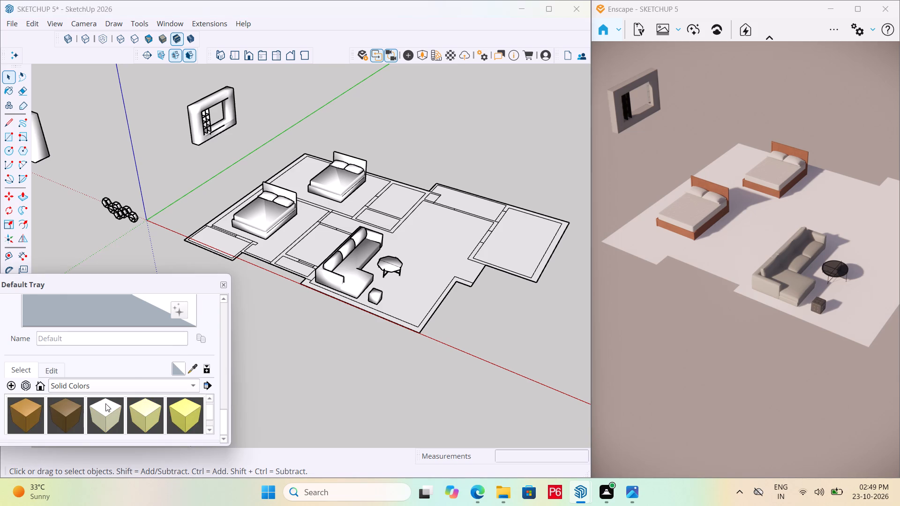
click(423, 324)
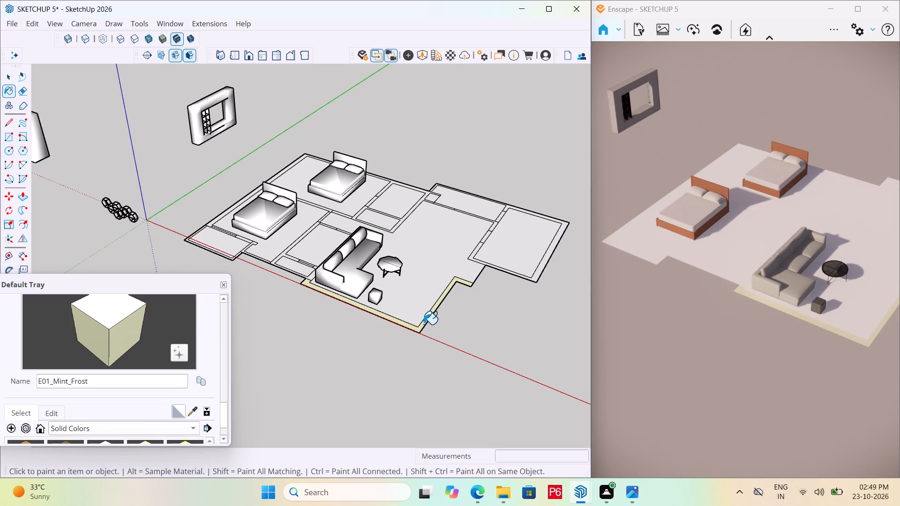
Paint the wall strips enclosing the small rooms behind the sofa with E01_Mint_Frost.
scroll(299, 264, up, 5)
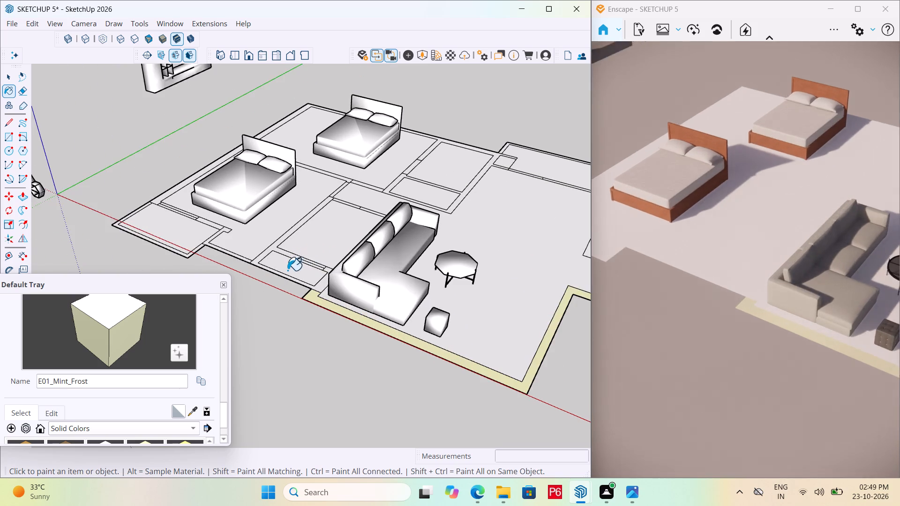
scroll(284, 273, up, 5)
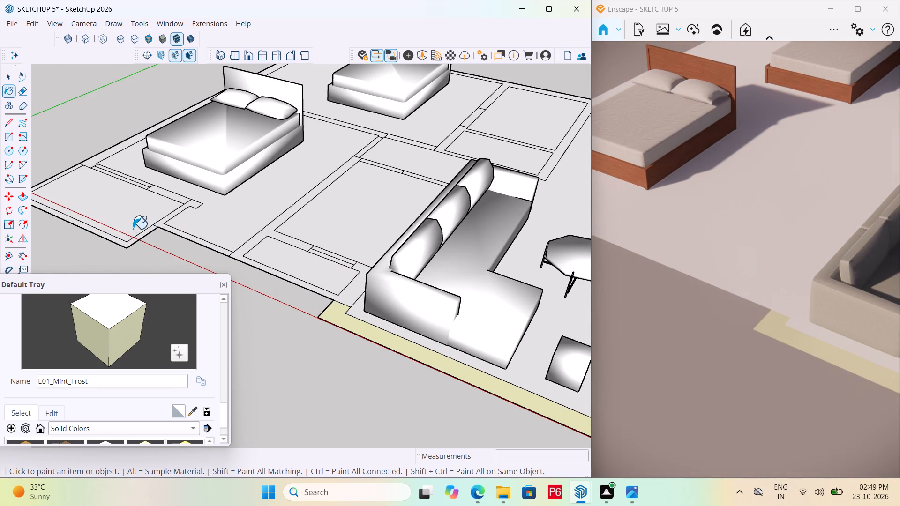
click(290, 210)
scroll(270, 328, down, 6)
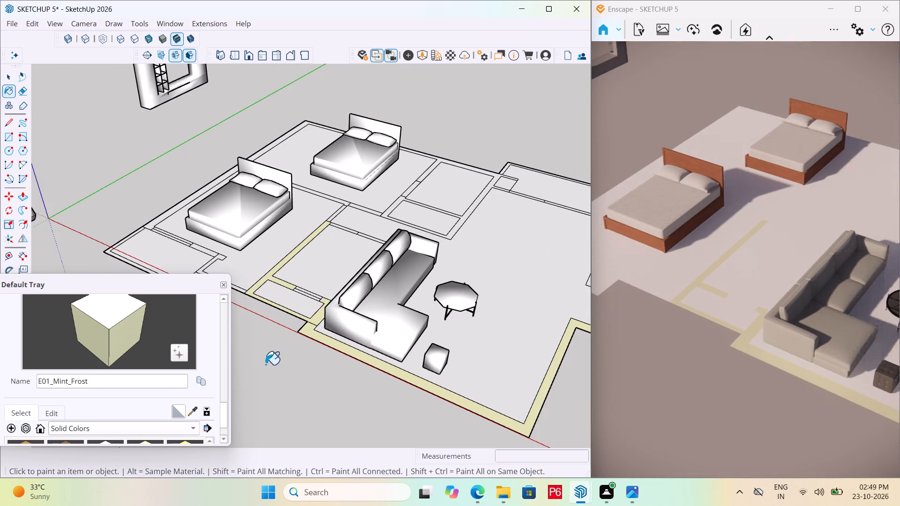
scroll(346, 237, up, 10)
click(391, 247)
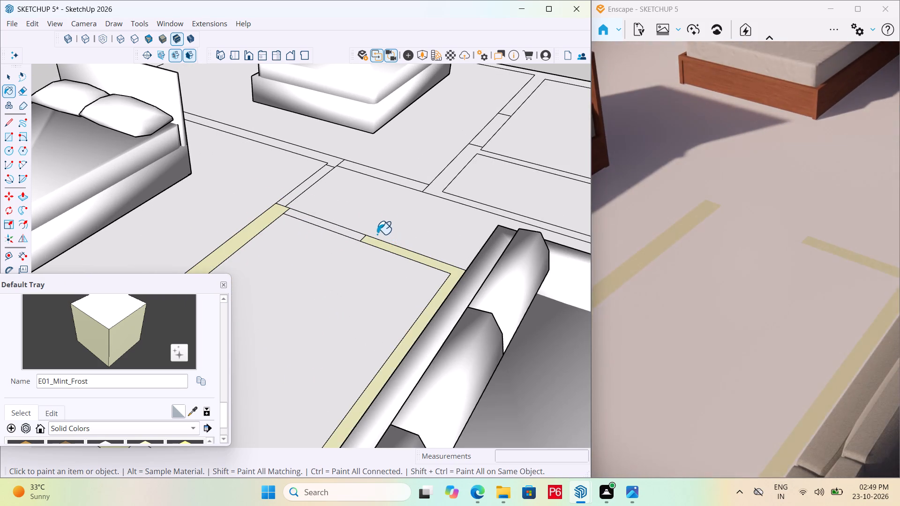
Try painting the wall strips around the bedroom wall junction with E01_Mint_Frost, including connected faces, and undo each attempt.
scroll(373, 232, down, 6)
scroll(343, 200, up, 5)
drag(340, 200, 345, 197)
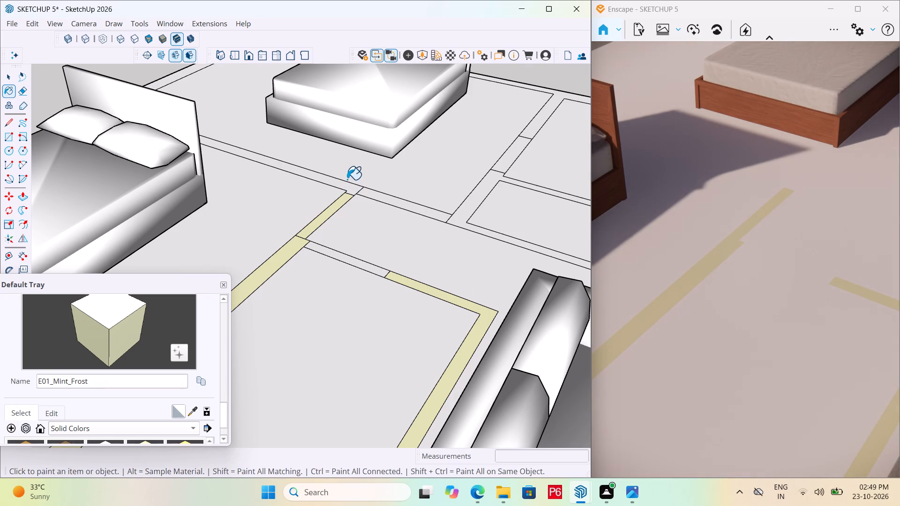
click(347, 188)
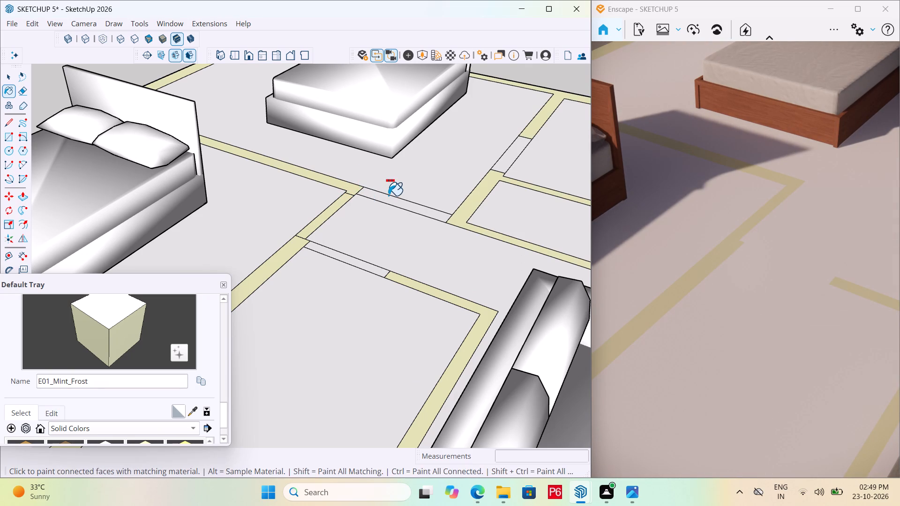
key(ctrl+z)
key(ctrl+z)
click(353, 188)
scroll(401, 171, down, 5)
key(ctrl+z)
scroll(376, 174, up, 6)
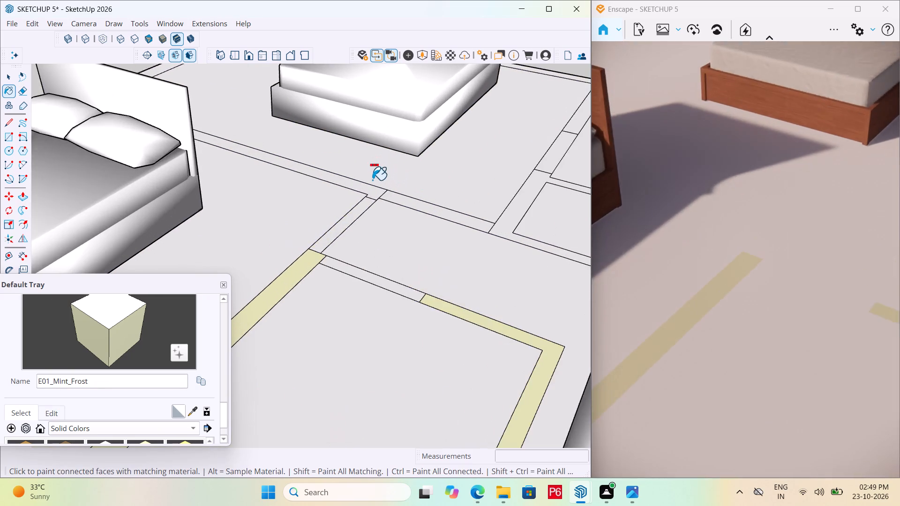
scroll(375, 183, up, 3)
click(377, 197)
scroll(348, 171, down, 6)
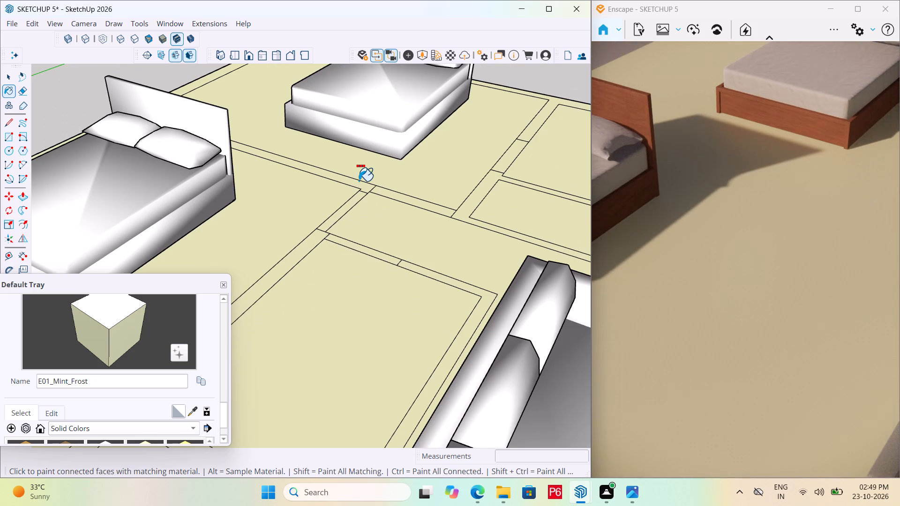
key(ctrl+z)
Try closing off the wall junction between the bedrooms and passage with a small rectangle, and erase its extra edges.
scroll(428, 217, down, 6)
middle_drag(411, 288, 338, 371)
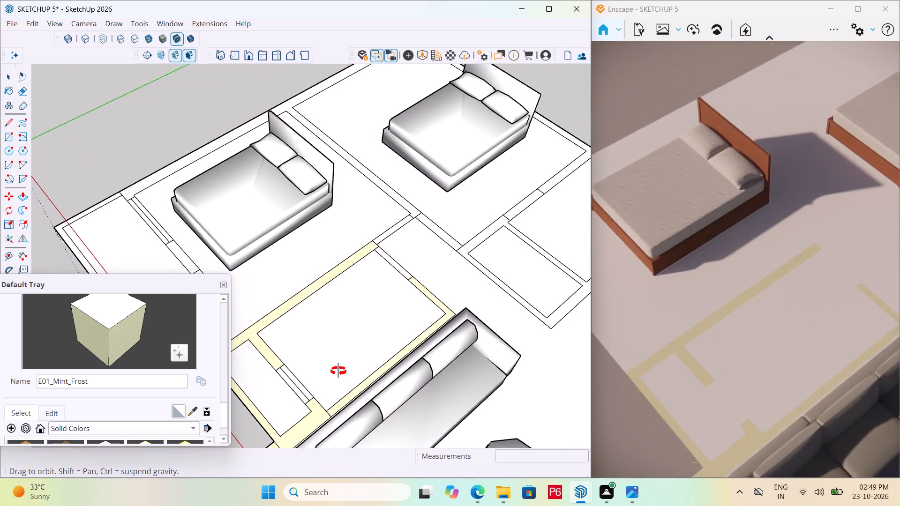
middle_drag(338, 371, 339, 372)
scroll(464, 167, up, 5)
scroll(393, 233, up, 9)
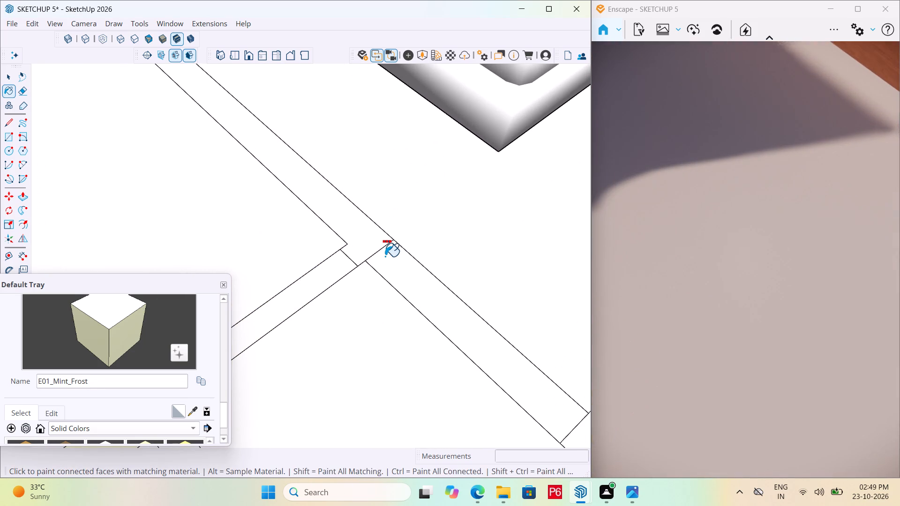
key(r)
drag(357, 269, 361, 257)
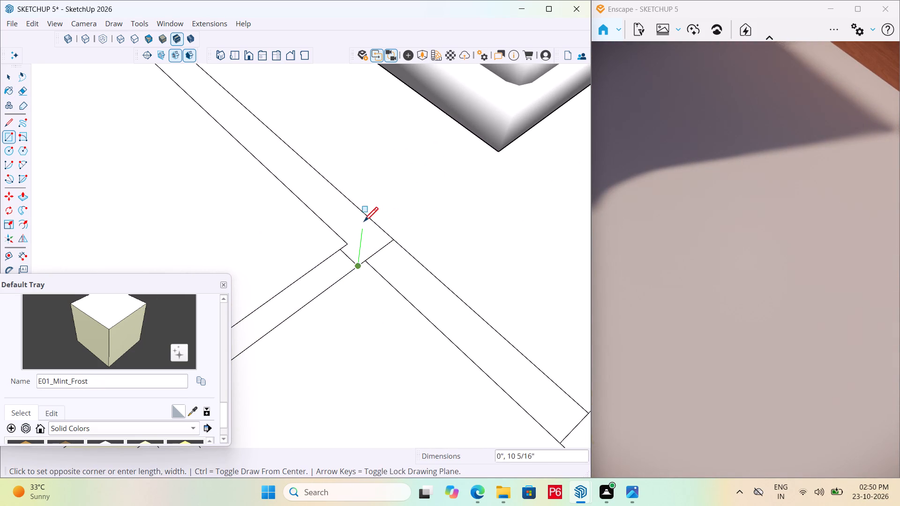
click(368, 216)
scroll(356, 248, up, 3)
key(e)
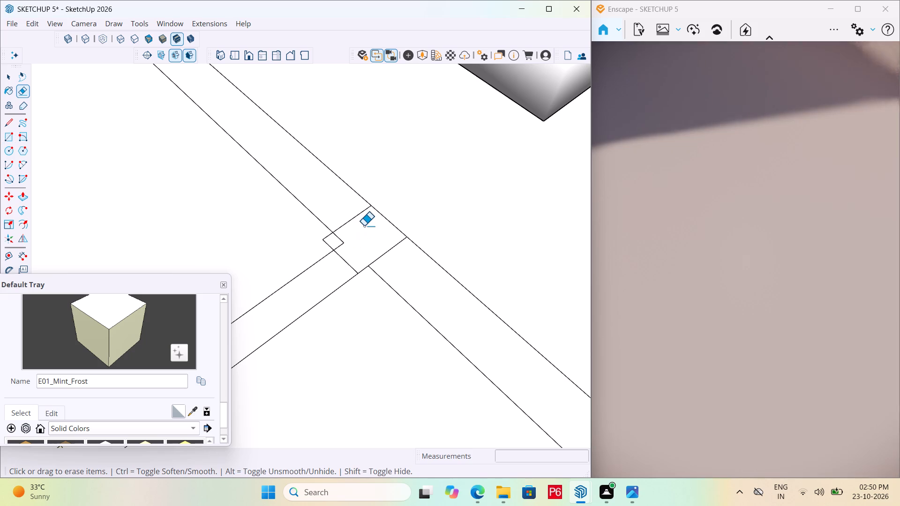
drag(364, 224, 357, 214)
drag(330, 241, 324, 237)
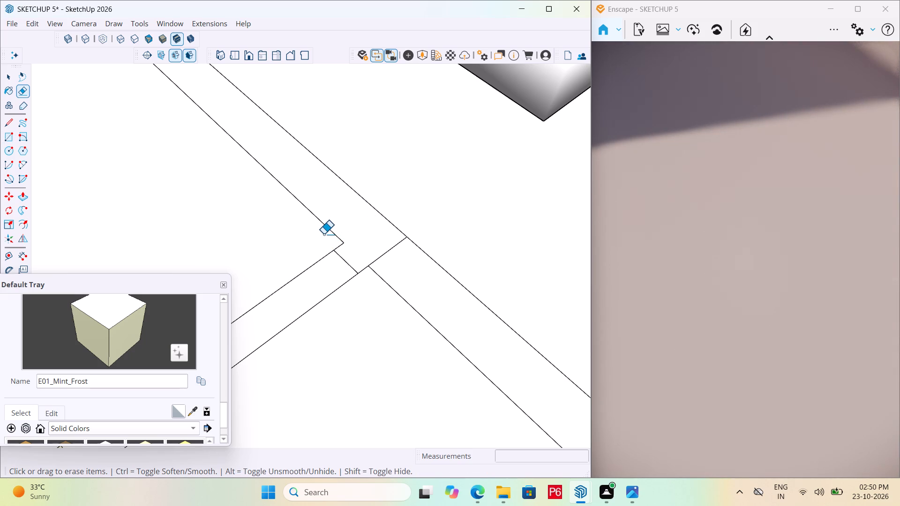
Paint the connected wall strip running between and around the two bedrooms with E01_Mint_Frost.
key(b)
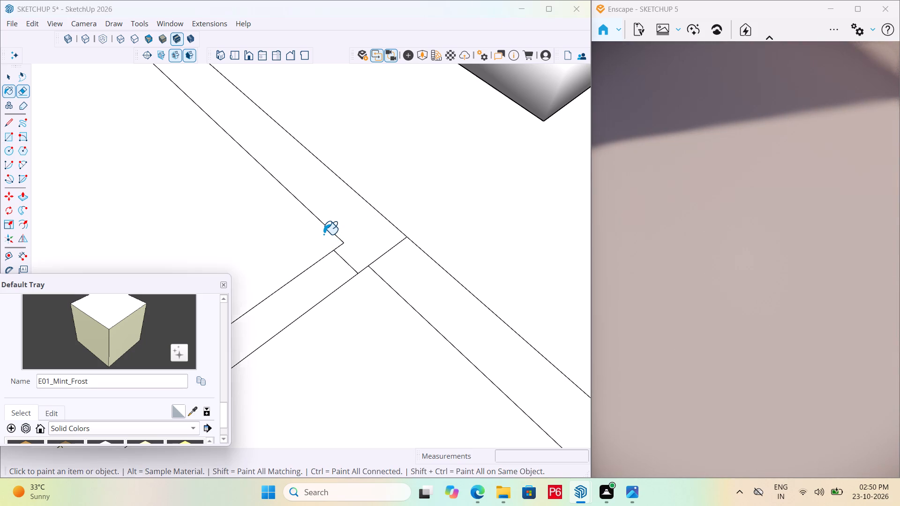
click(343, 229)
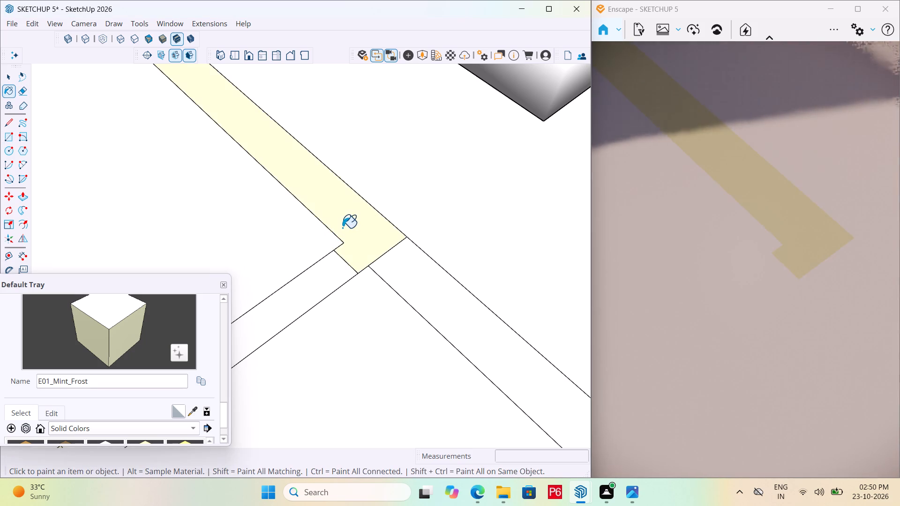
Paint the outer wall strip and the T-shaped partition of the two unfurnished rooms beyond the living room with E01_Mint_Frost.
scroll(346, 225, down, 7)
scroll(409, 248, down, 14)
scroll(380, 249, down, 7)
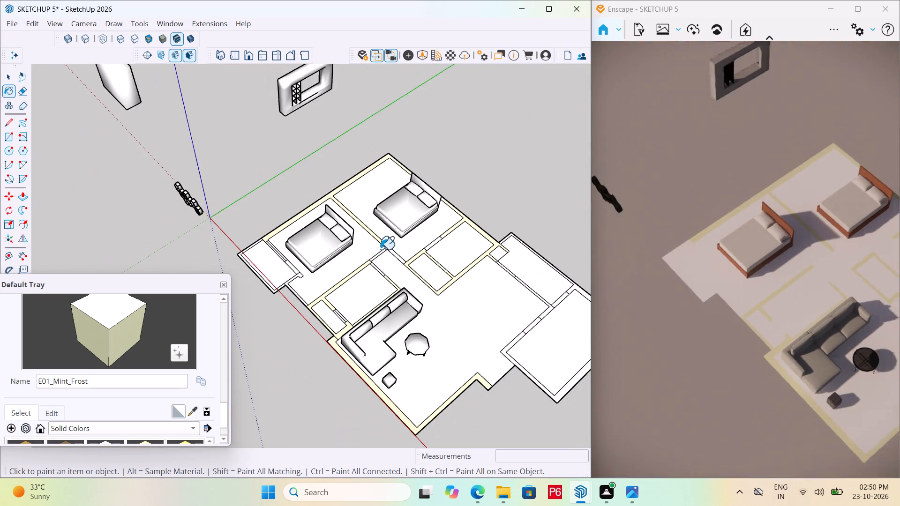
scroll(292, 273, down, 6)
scroll(458, 332, up, 15)
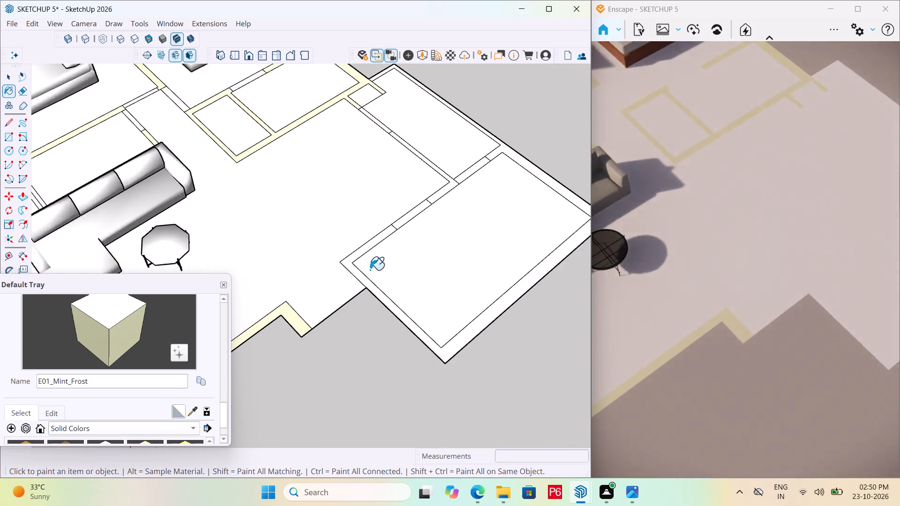
scroll(370, 270, up, 3)
click(356, 277)
scroll(297, 340, down, 7)
scroll(406, 244, up, 5)
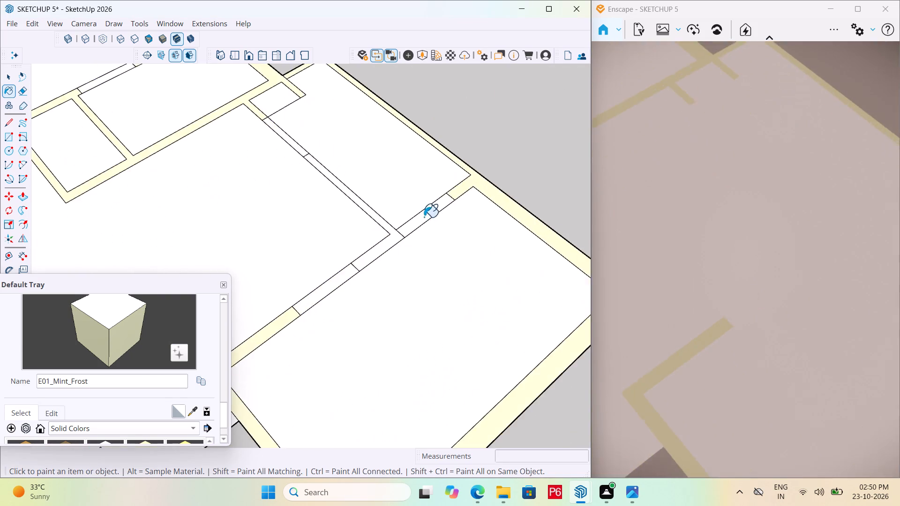
scroll(424, 217, up, 6)
click(405, 254)
scroll(435, 225, down, 9)
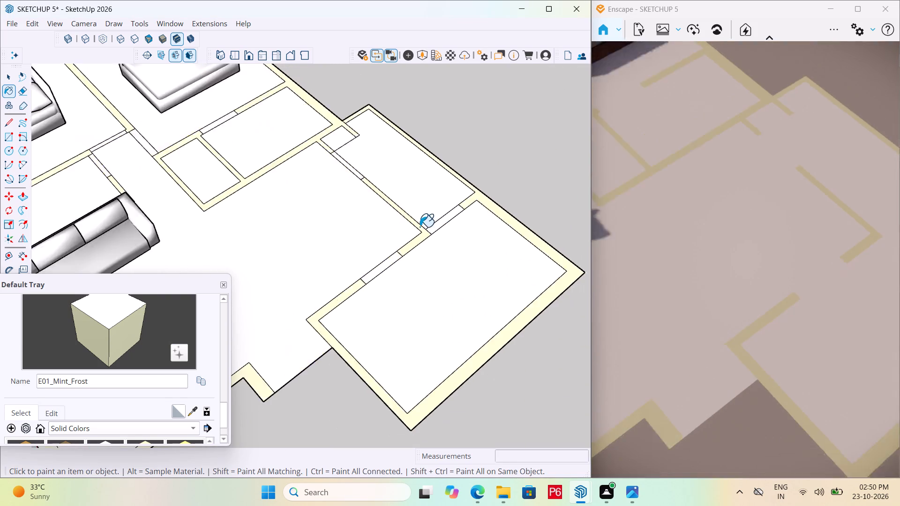
Paint the L-shaped wall strip beside the balcony of the first bedroom with E01_Mint_Frost.
scroll(420, 227, down, 13)
scroll(250, 220, up, 2)
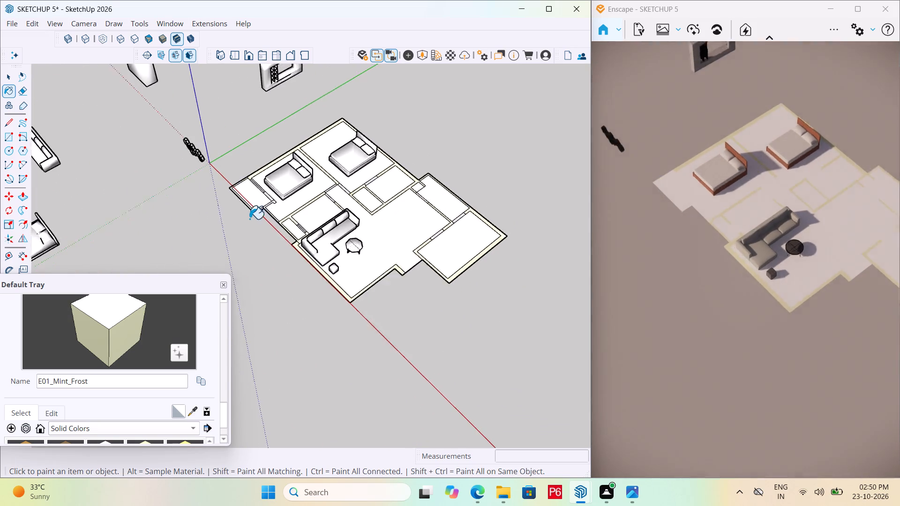
scroll(249, 219, up, 4)
scroll(324, 203, up, 5)
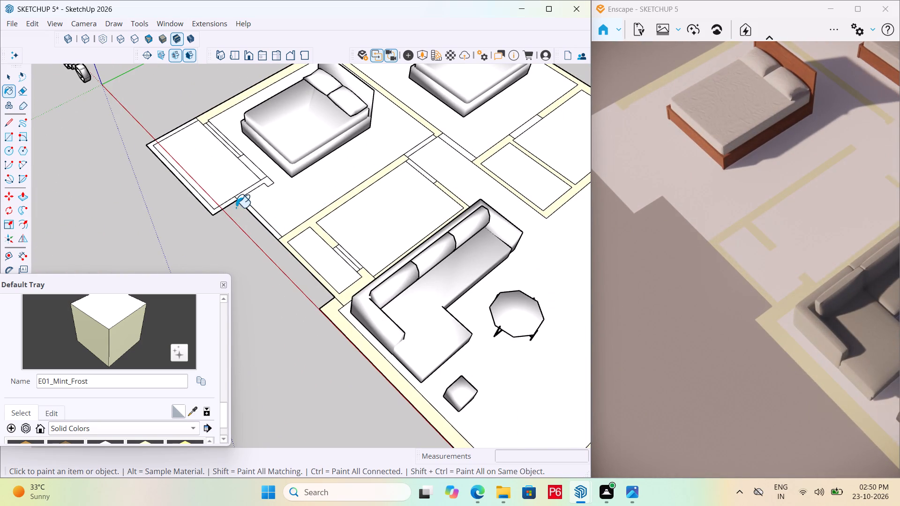
scroll(249, 188, up, 5)
click(270, 176)
scroll(266, 195, down, 6)
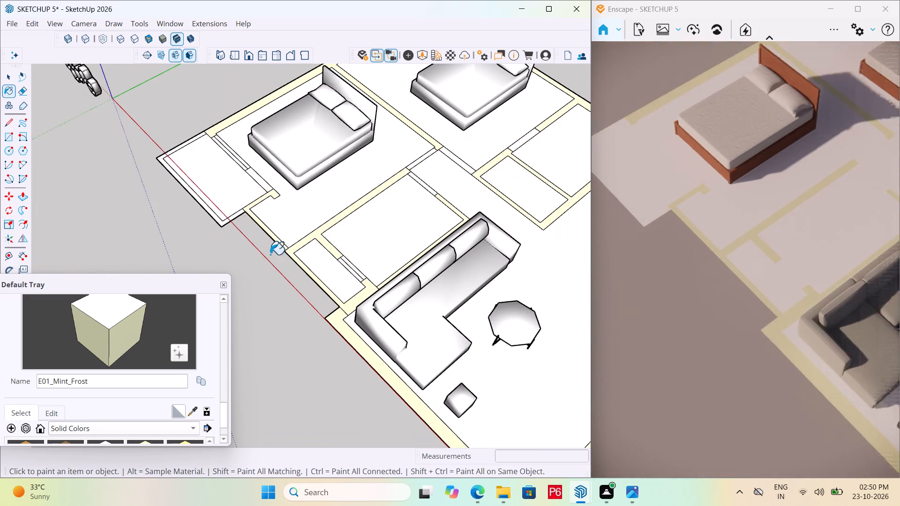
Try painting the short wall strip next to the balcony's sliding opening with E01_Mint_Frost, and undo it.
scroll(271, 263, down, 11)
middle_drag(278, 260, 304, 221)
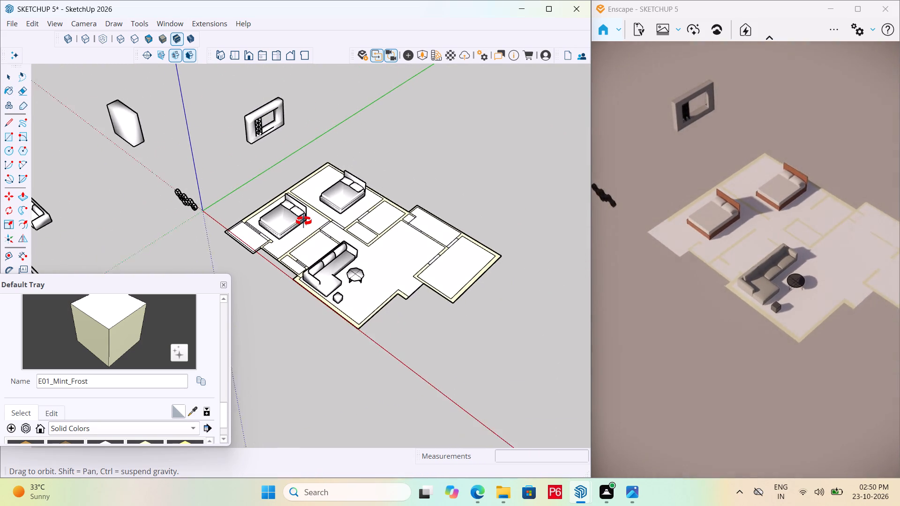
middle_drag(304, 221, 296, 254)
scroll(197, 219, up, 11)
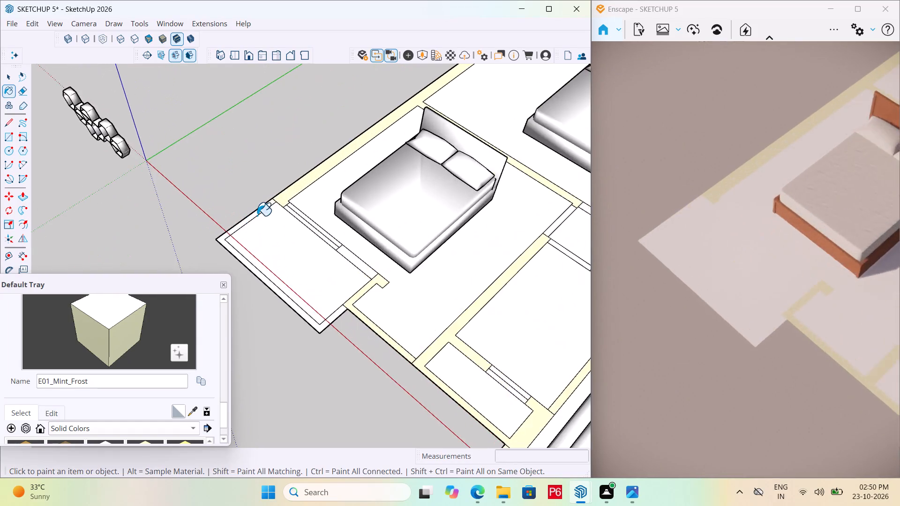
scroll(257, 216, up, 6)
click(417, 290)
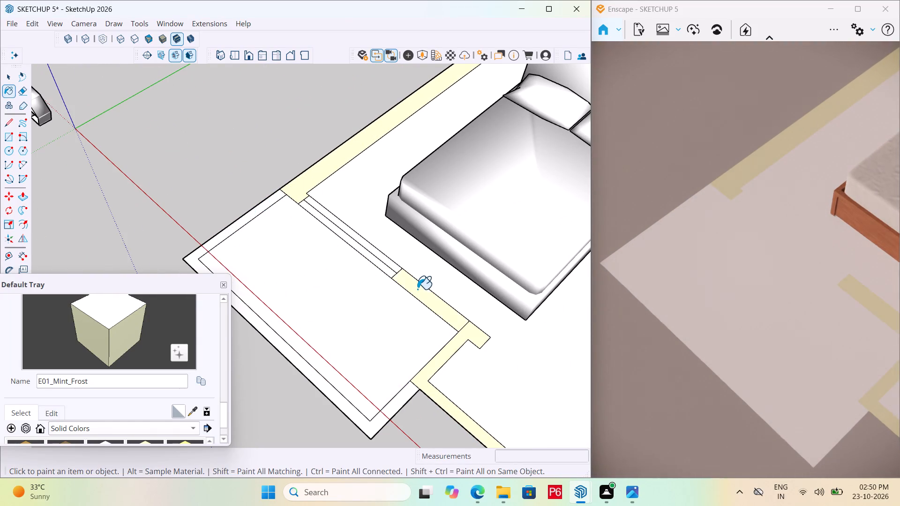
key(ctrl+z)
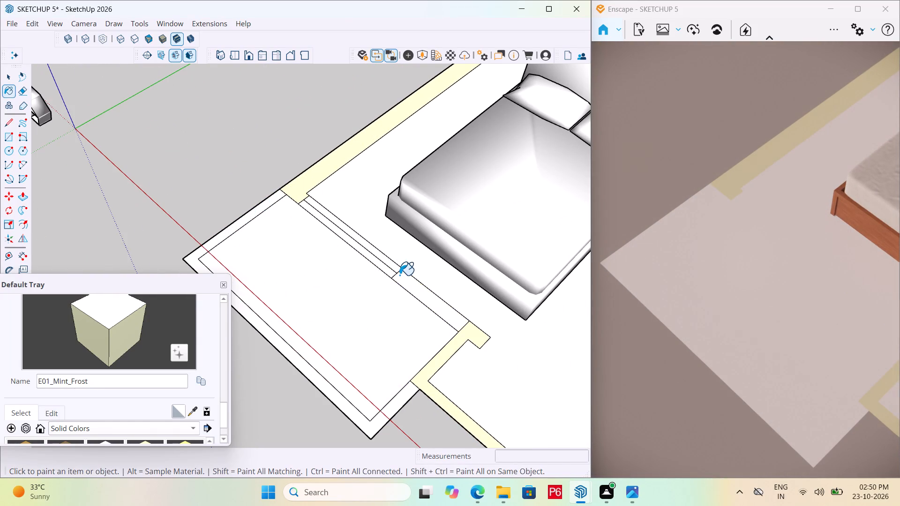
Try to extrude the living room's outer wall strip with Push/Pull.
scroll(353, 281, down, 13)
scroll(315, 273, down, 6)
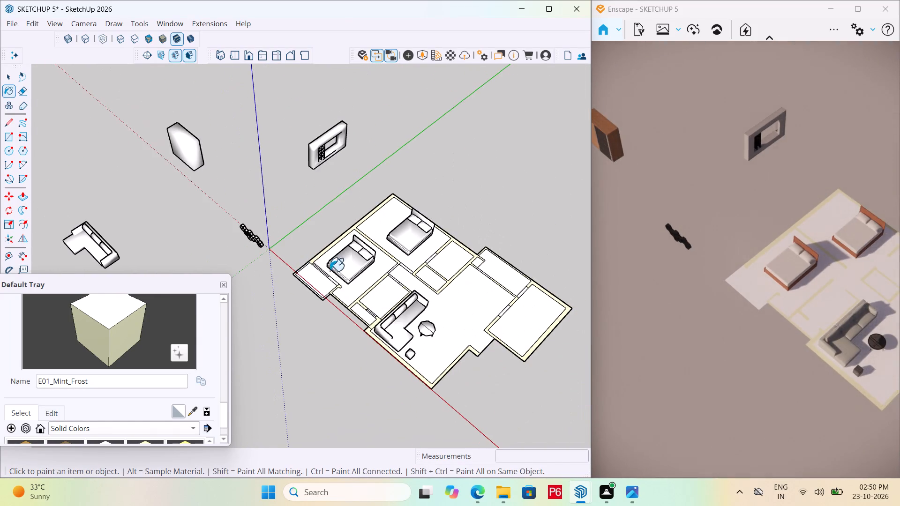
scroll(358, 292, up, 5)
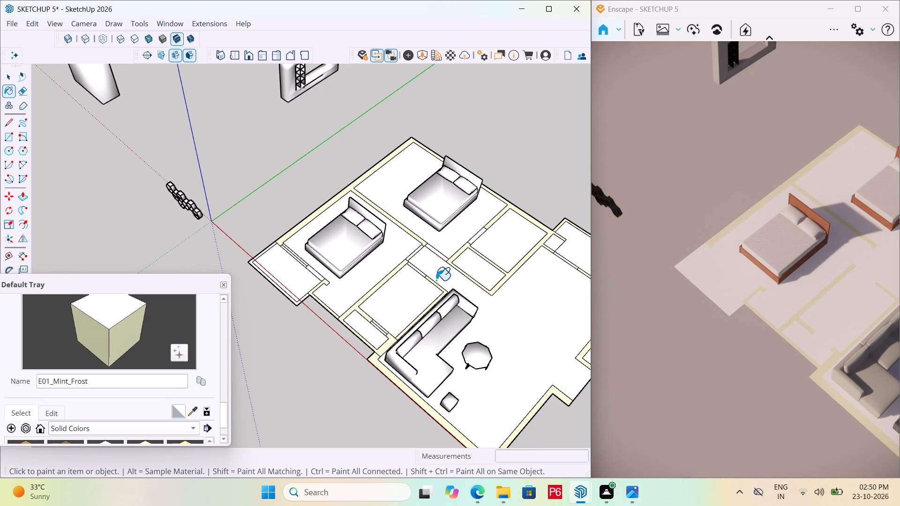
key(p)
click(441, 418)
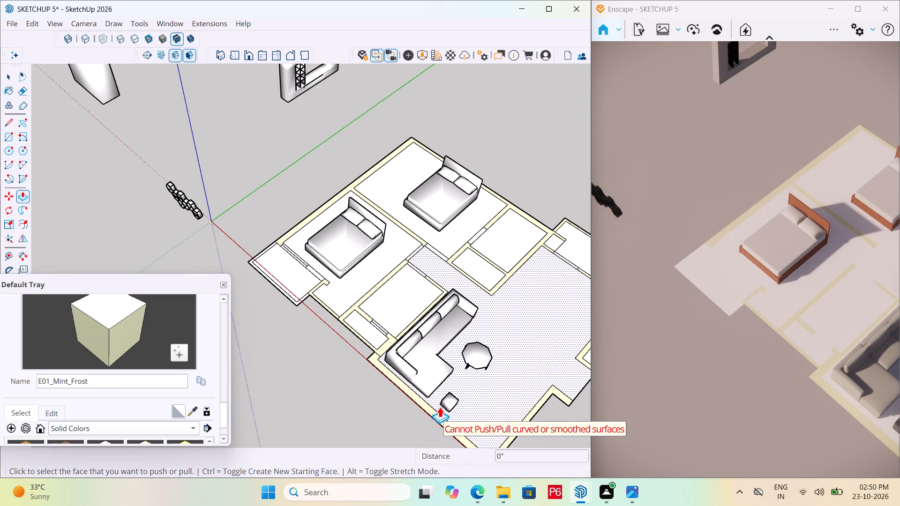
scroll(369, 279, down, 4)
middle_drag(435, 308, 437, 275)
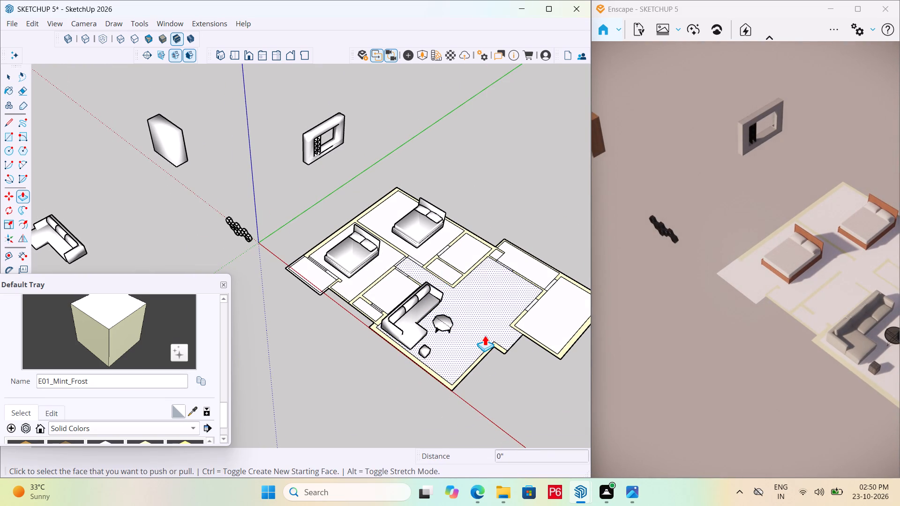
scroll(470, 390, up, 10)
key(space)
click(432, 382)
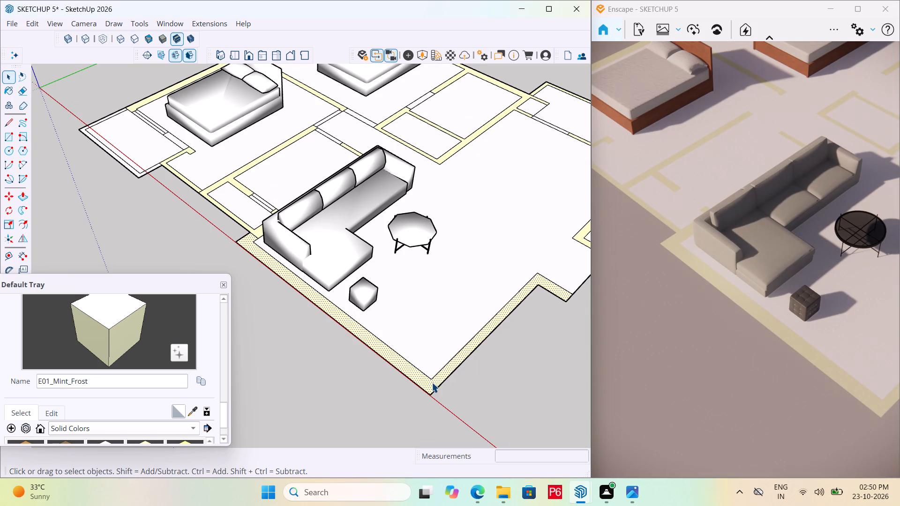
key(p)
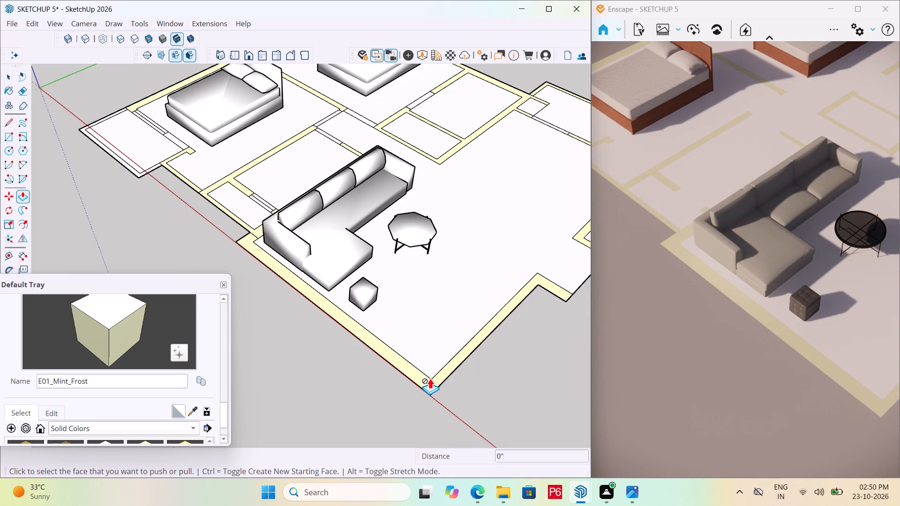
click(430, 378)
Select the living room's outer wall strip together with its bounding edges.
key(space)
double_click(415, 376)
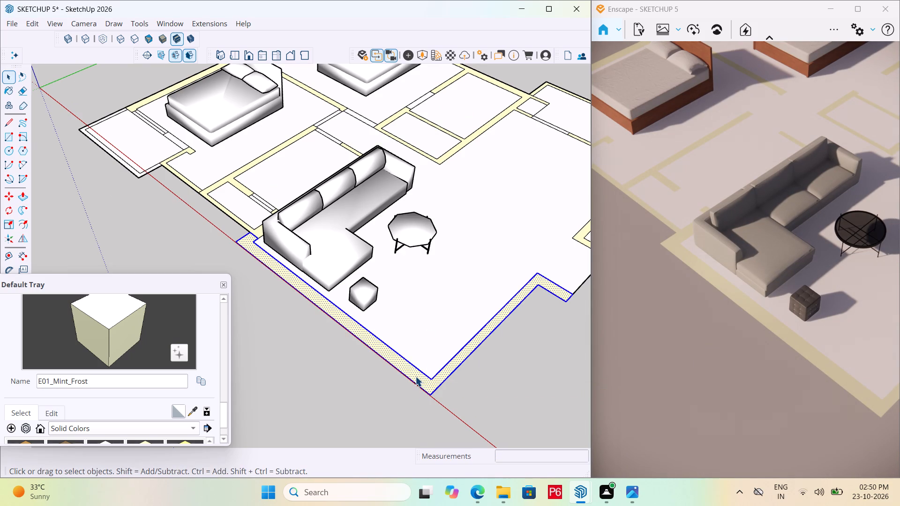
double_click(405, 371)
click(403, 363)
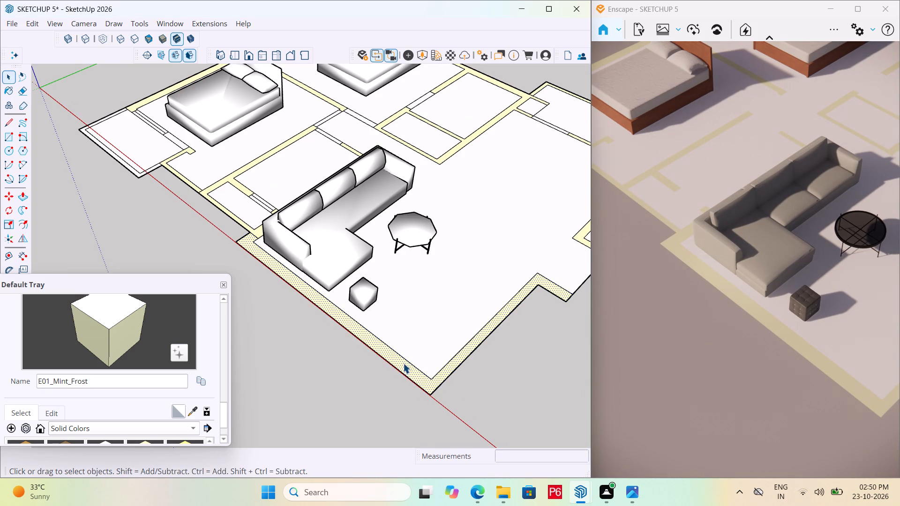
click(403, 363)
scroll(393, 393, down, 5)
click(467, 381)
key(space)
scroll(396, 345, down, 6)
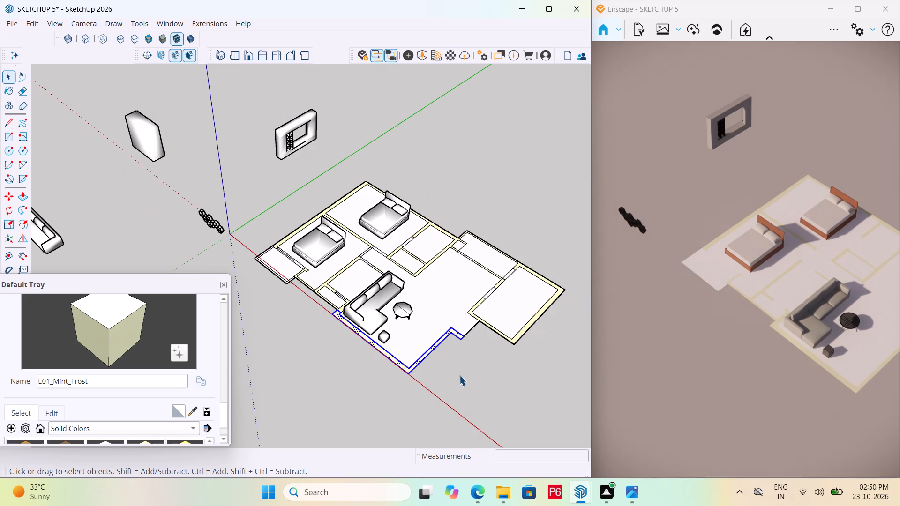
Group all the connected faces and edges of the house plan, and clear the selection.
double_click(459, 375)
triple_click(446, 288)
click(446, 288)
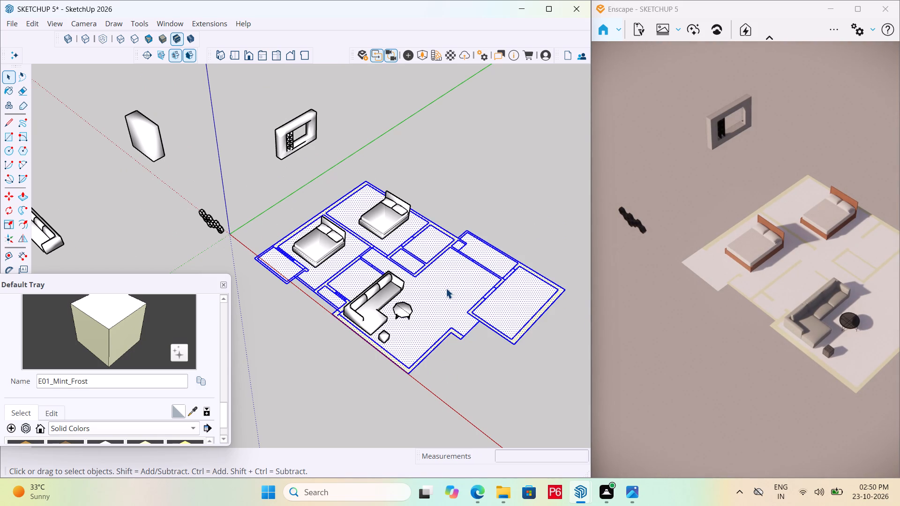
right_click(446, 288)
click(498, 179)
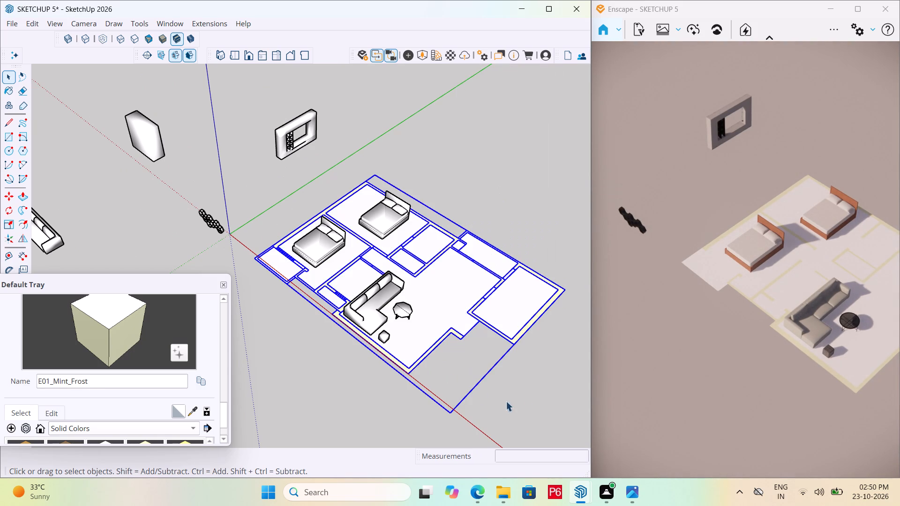
click(526, 401)
key(space)
Open the house plan group for editing.
scroll(416, 362, up, 9)
double_click(419, 361)
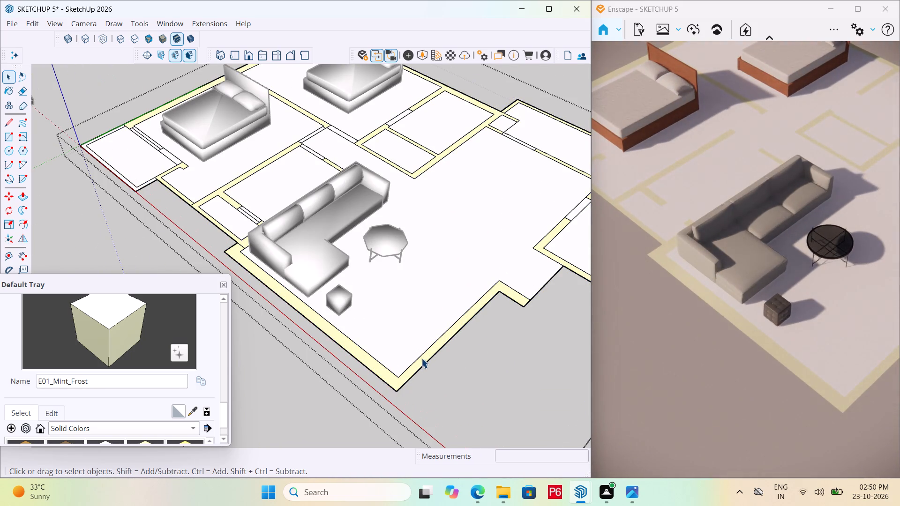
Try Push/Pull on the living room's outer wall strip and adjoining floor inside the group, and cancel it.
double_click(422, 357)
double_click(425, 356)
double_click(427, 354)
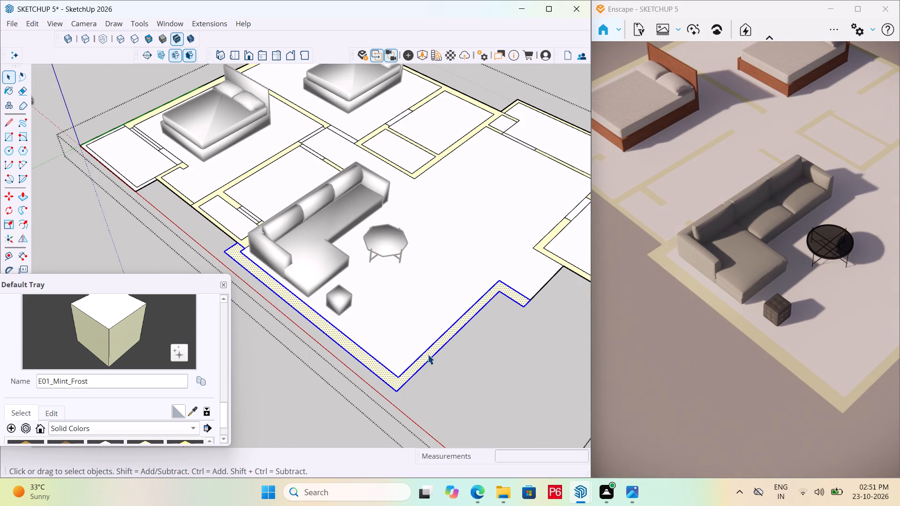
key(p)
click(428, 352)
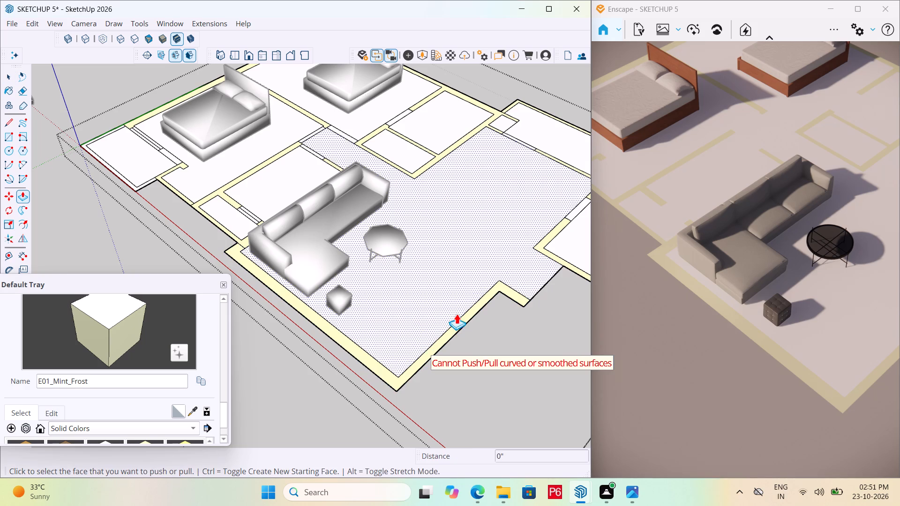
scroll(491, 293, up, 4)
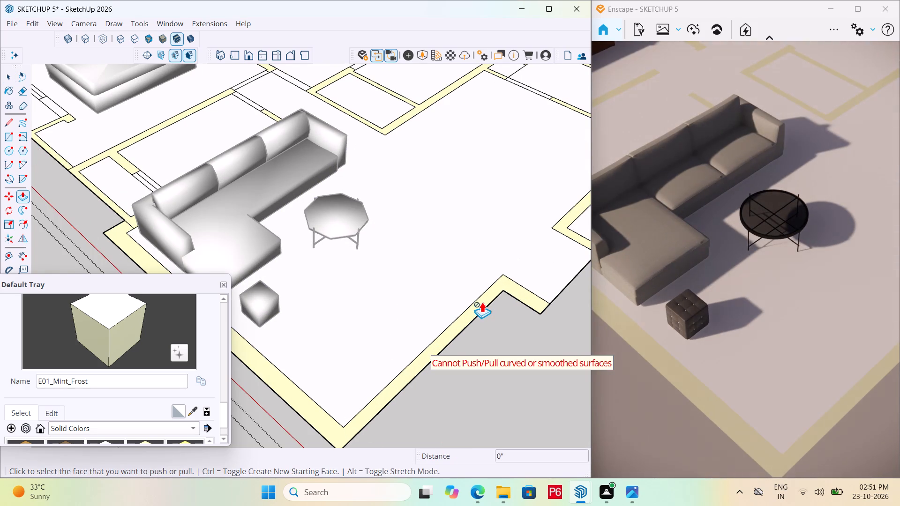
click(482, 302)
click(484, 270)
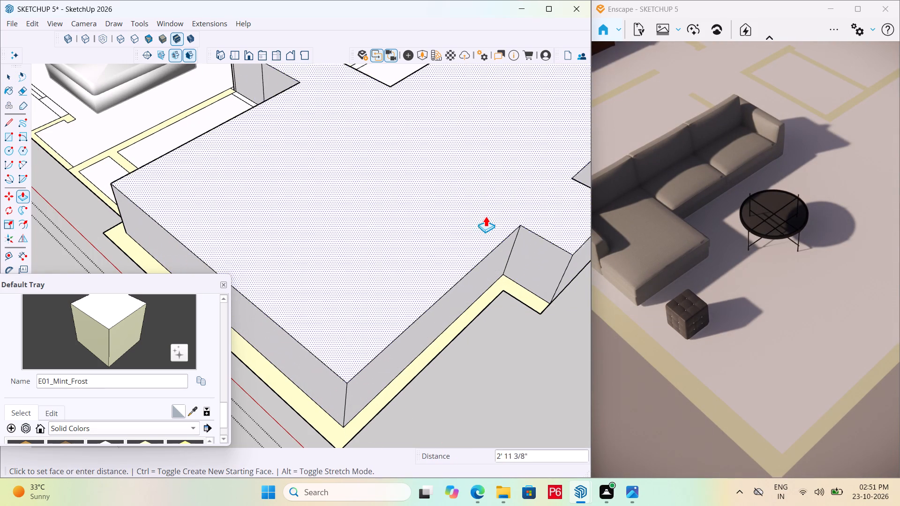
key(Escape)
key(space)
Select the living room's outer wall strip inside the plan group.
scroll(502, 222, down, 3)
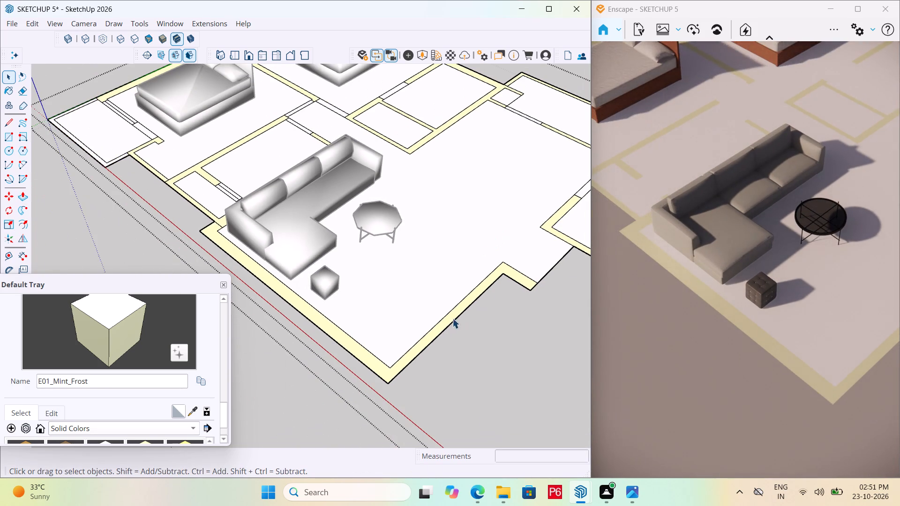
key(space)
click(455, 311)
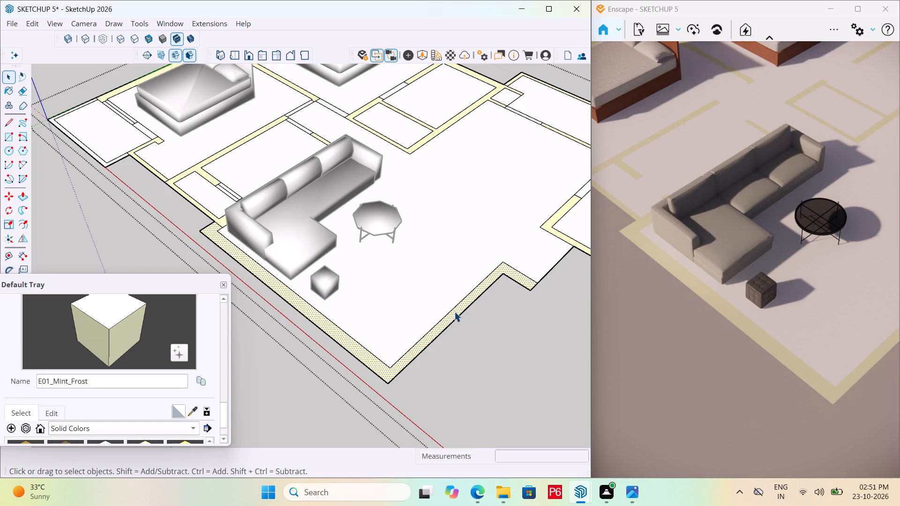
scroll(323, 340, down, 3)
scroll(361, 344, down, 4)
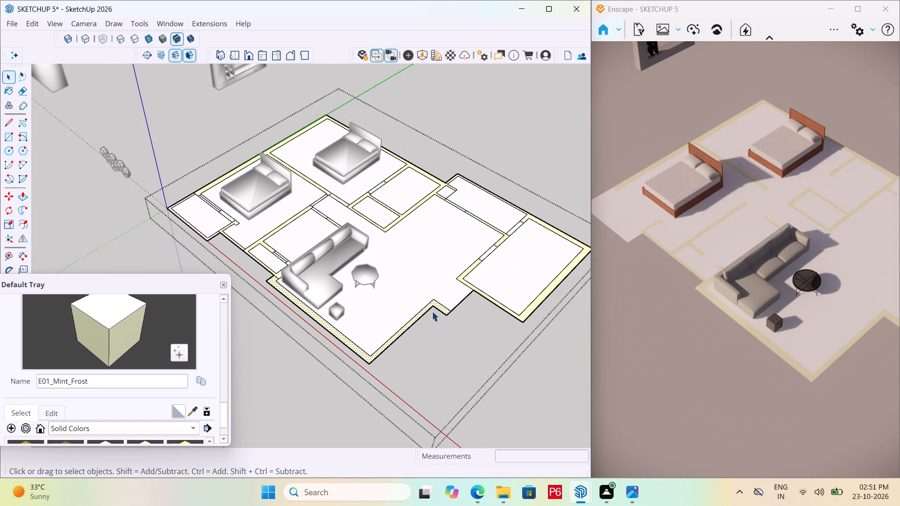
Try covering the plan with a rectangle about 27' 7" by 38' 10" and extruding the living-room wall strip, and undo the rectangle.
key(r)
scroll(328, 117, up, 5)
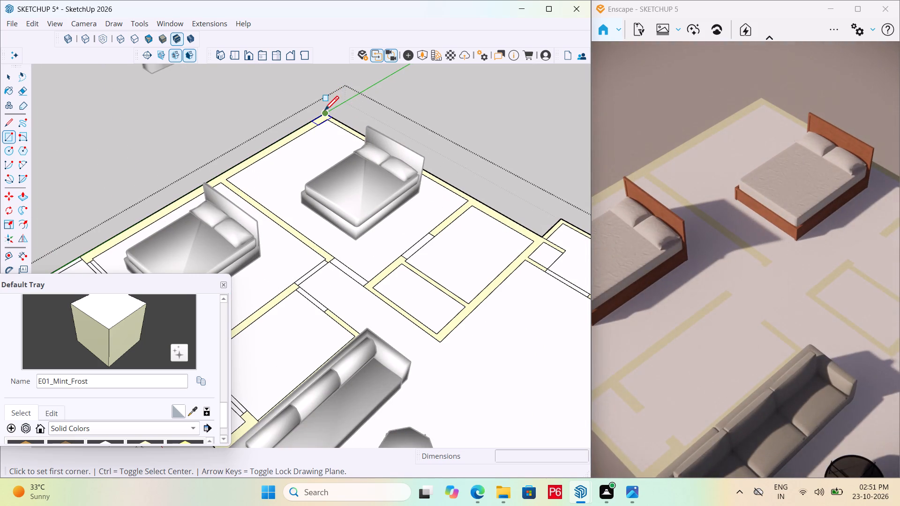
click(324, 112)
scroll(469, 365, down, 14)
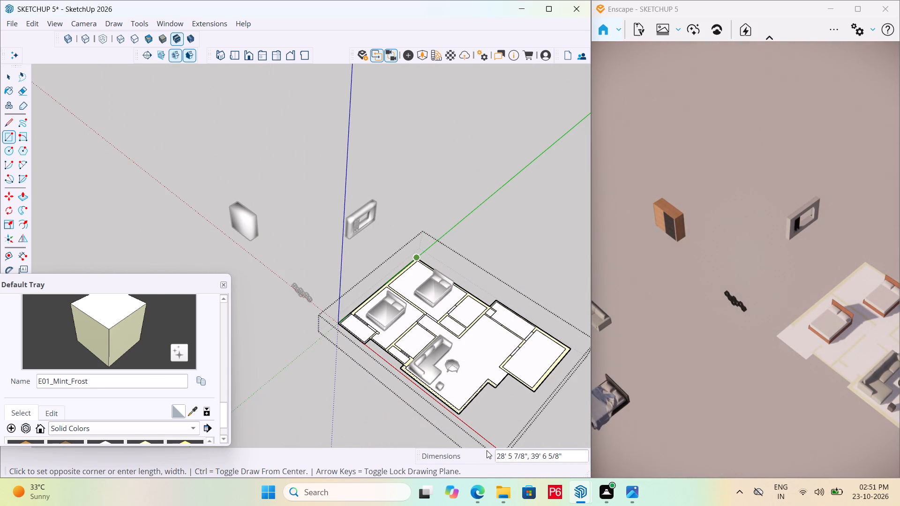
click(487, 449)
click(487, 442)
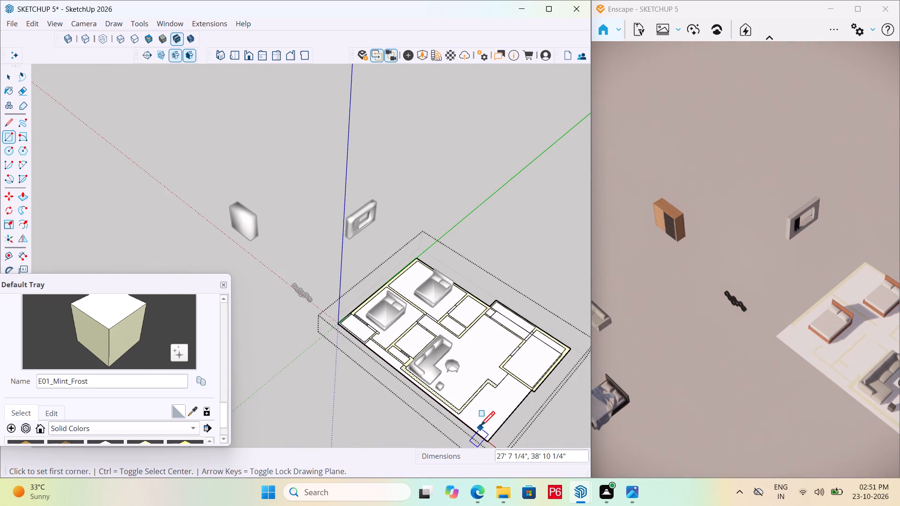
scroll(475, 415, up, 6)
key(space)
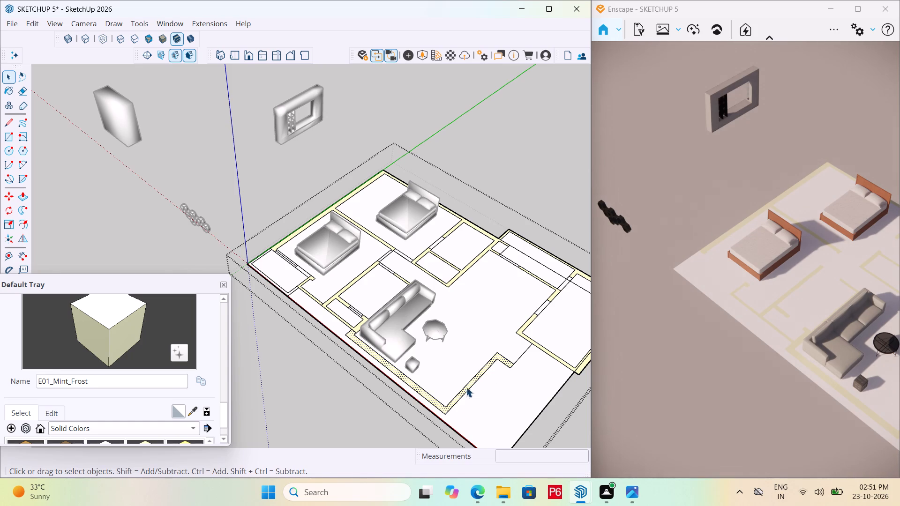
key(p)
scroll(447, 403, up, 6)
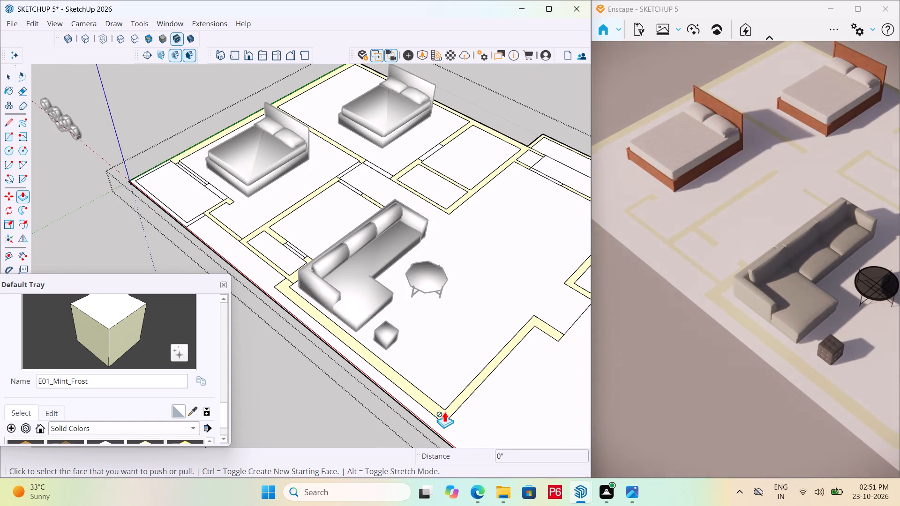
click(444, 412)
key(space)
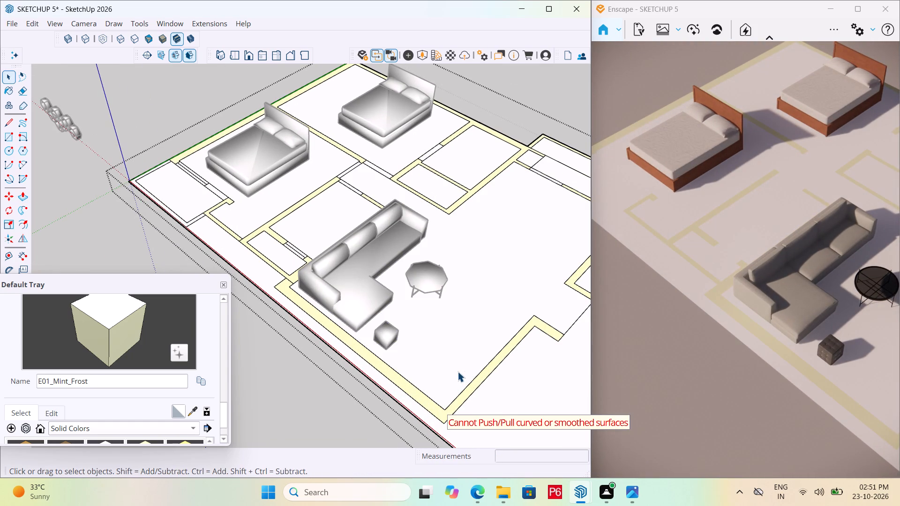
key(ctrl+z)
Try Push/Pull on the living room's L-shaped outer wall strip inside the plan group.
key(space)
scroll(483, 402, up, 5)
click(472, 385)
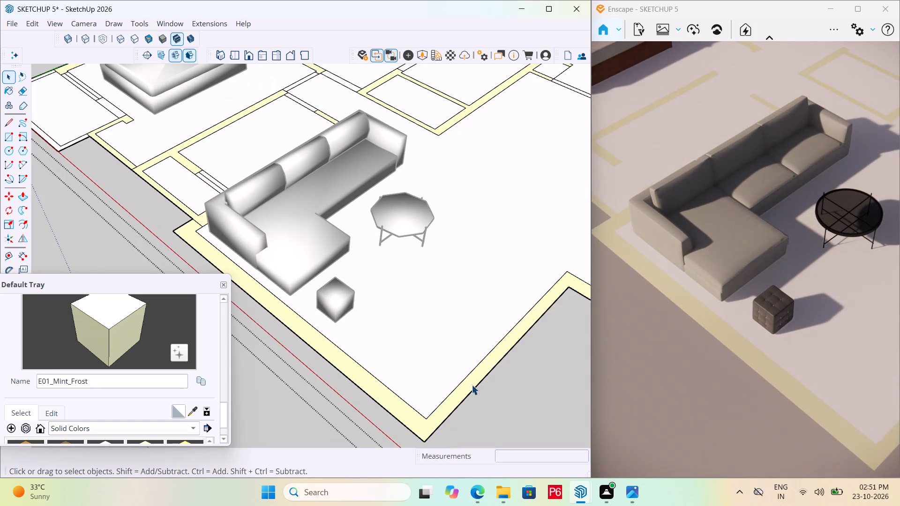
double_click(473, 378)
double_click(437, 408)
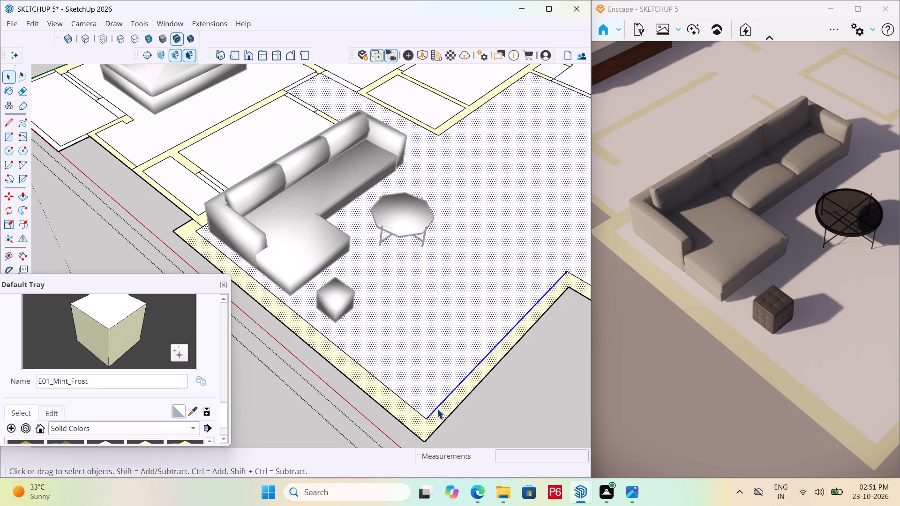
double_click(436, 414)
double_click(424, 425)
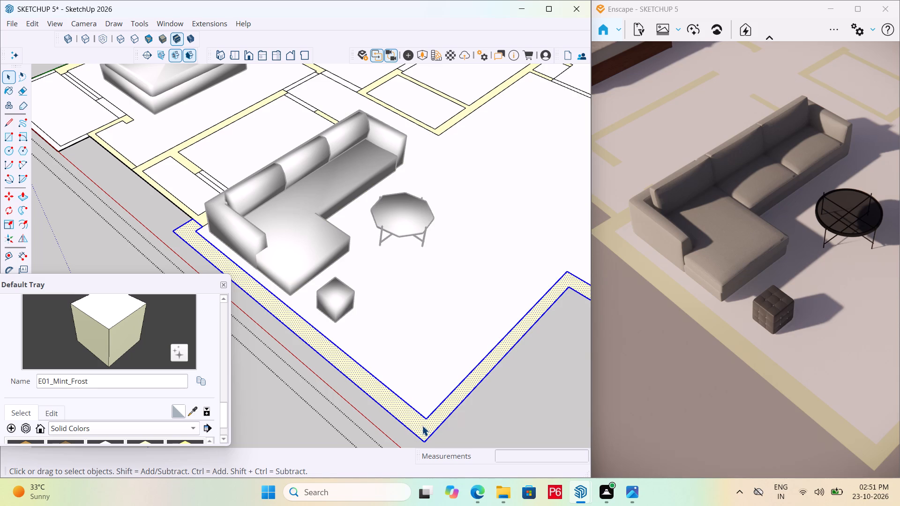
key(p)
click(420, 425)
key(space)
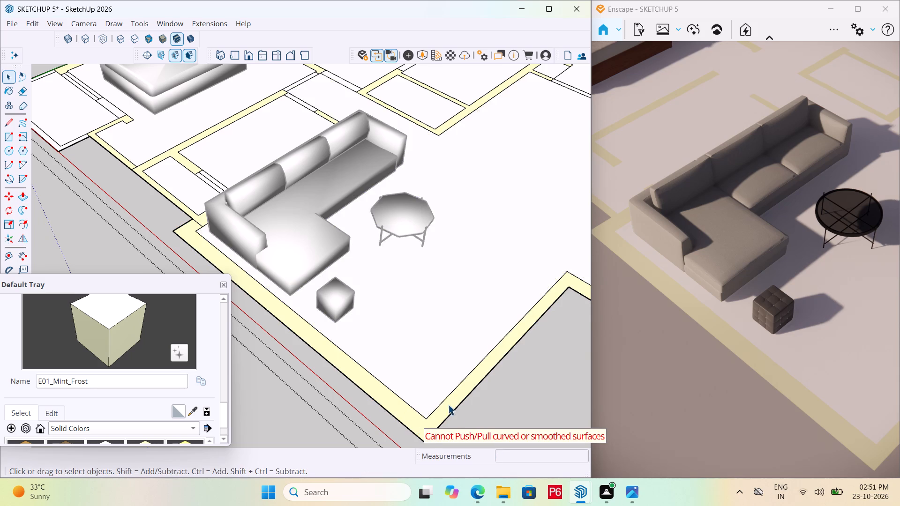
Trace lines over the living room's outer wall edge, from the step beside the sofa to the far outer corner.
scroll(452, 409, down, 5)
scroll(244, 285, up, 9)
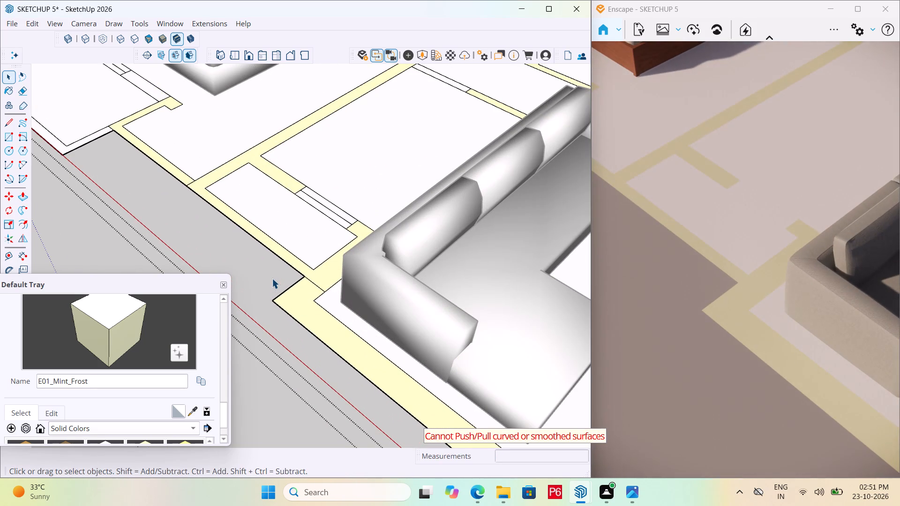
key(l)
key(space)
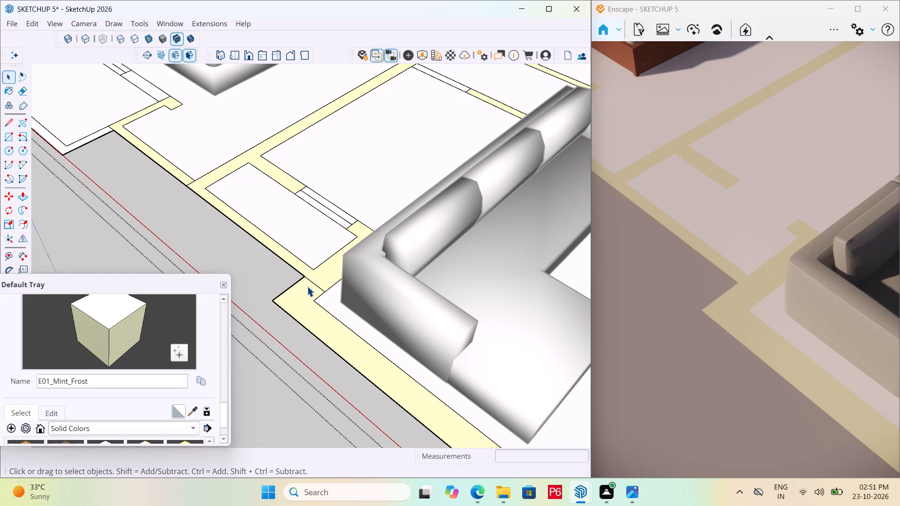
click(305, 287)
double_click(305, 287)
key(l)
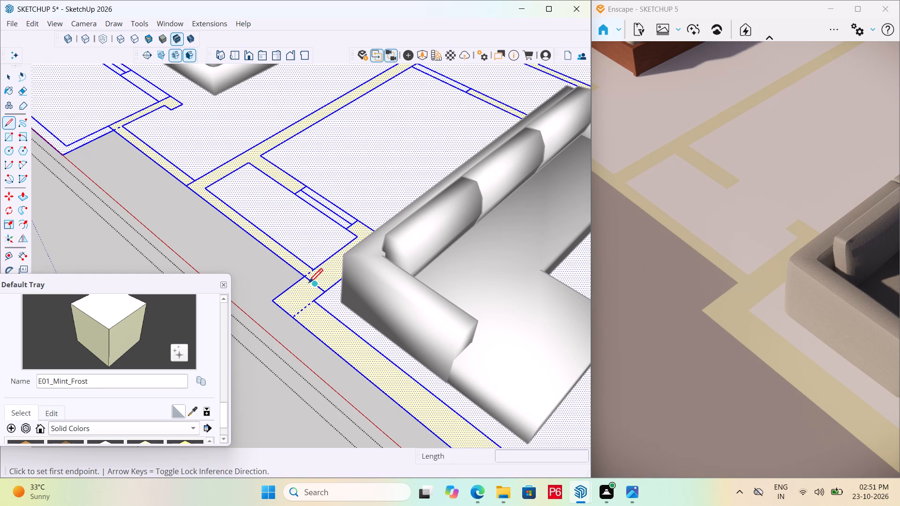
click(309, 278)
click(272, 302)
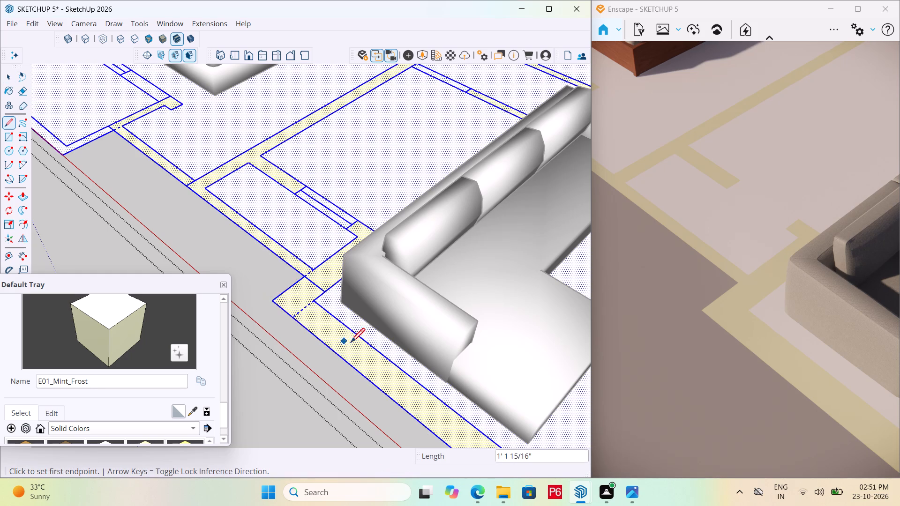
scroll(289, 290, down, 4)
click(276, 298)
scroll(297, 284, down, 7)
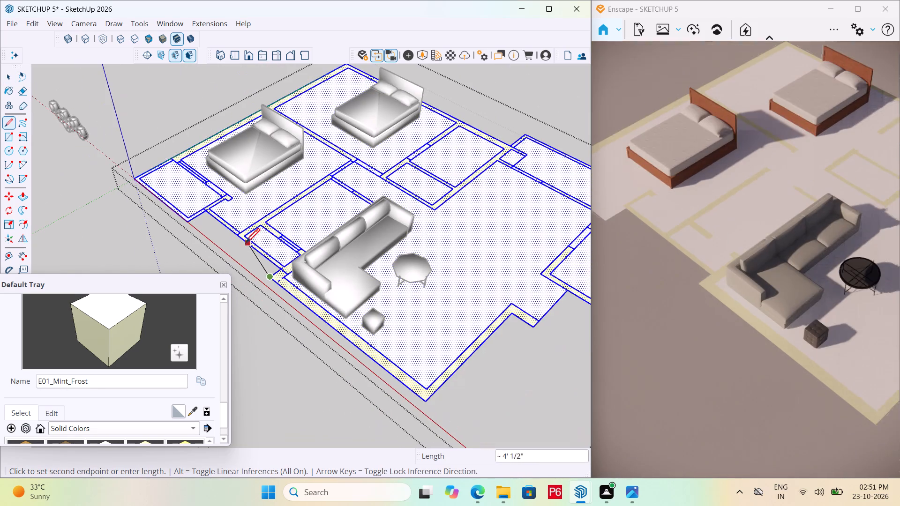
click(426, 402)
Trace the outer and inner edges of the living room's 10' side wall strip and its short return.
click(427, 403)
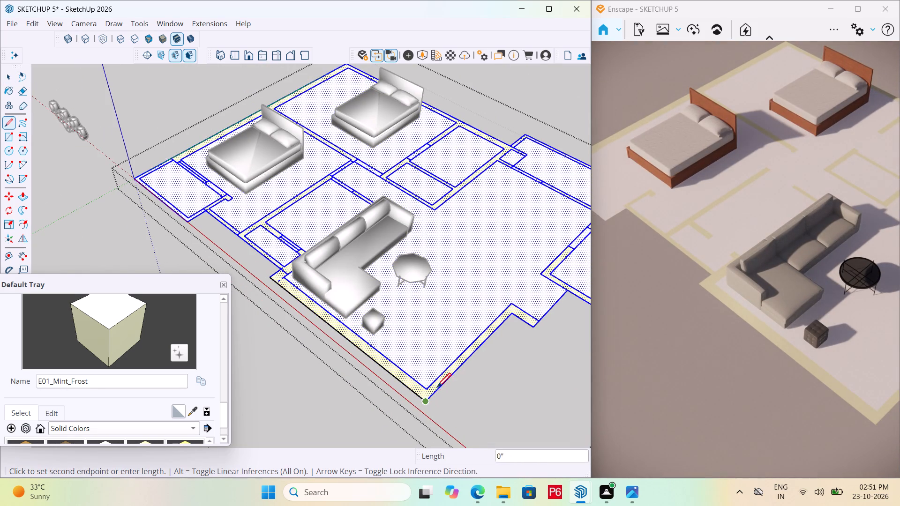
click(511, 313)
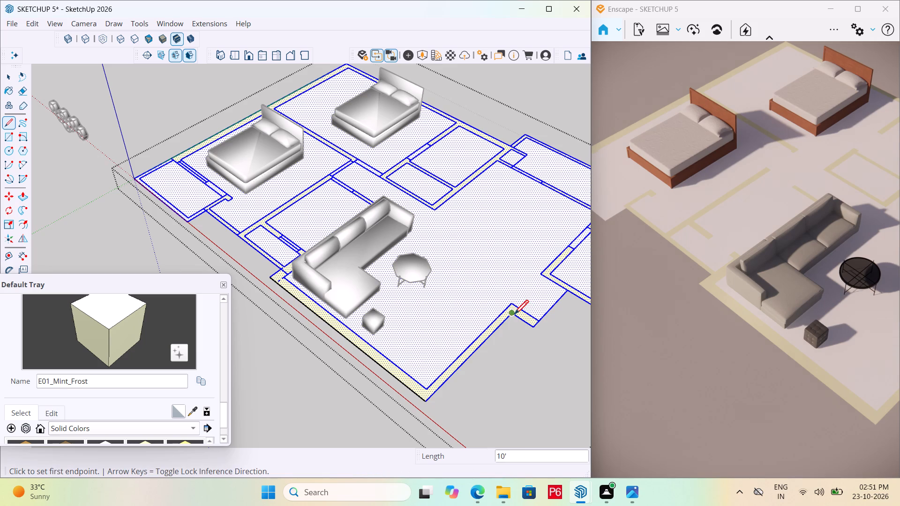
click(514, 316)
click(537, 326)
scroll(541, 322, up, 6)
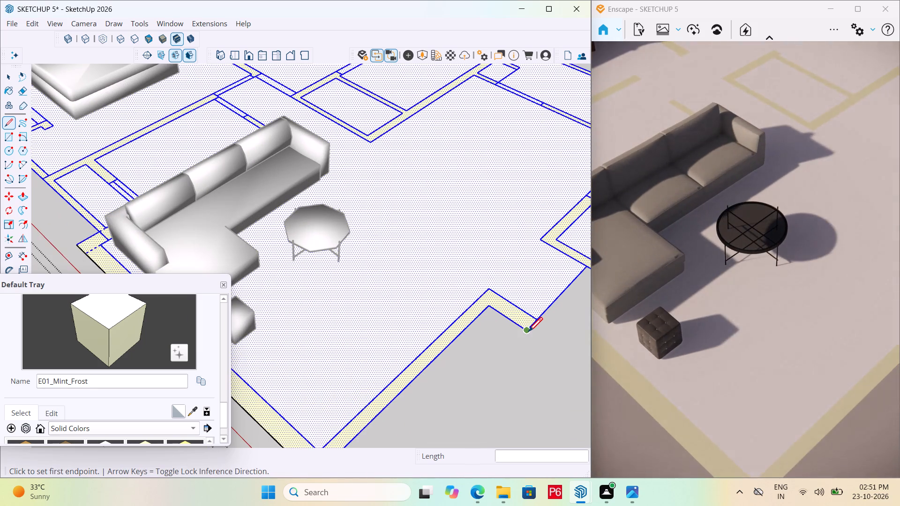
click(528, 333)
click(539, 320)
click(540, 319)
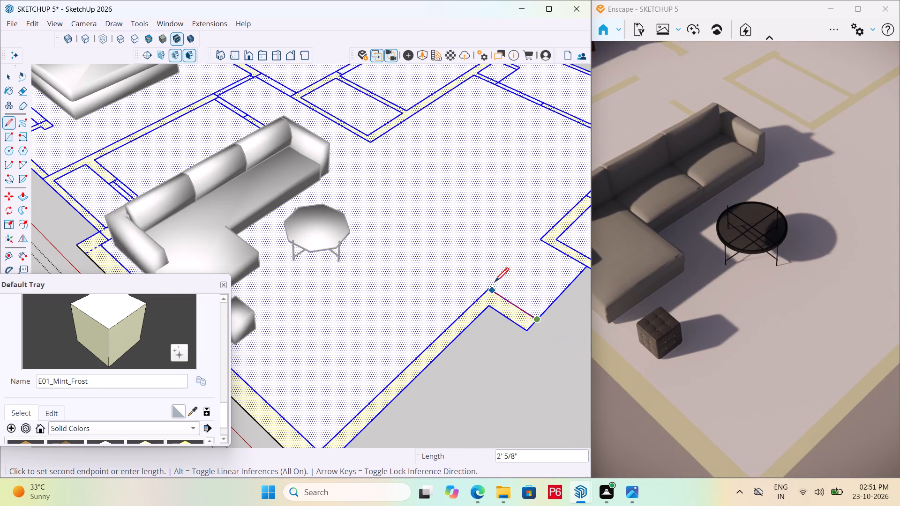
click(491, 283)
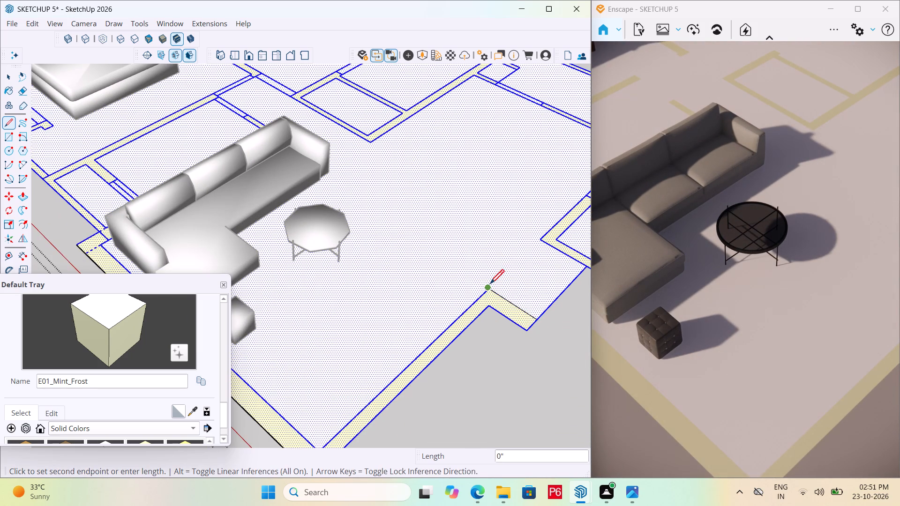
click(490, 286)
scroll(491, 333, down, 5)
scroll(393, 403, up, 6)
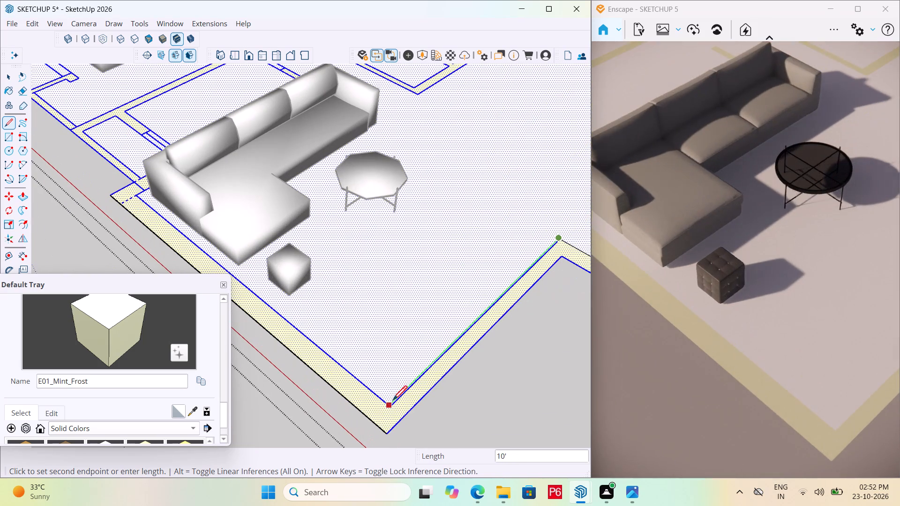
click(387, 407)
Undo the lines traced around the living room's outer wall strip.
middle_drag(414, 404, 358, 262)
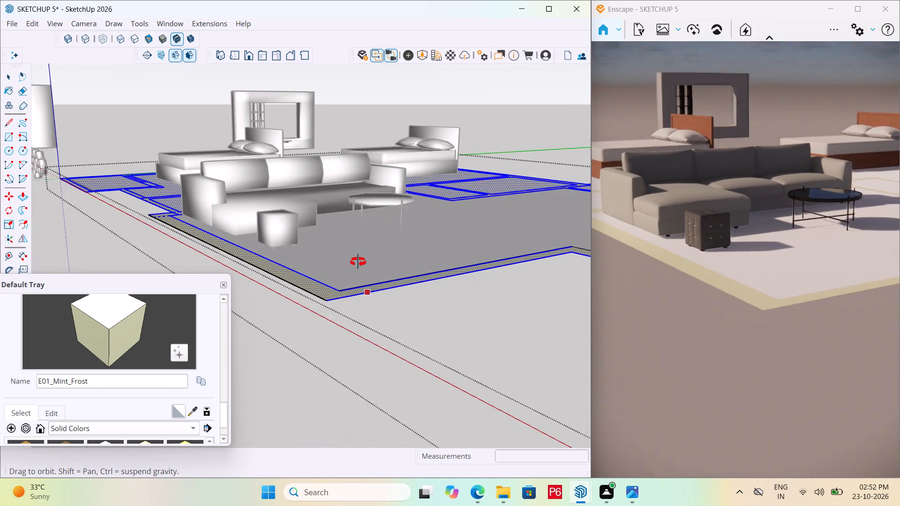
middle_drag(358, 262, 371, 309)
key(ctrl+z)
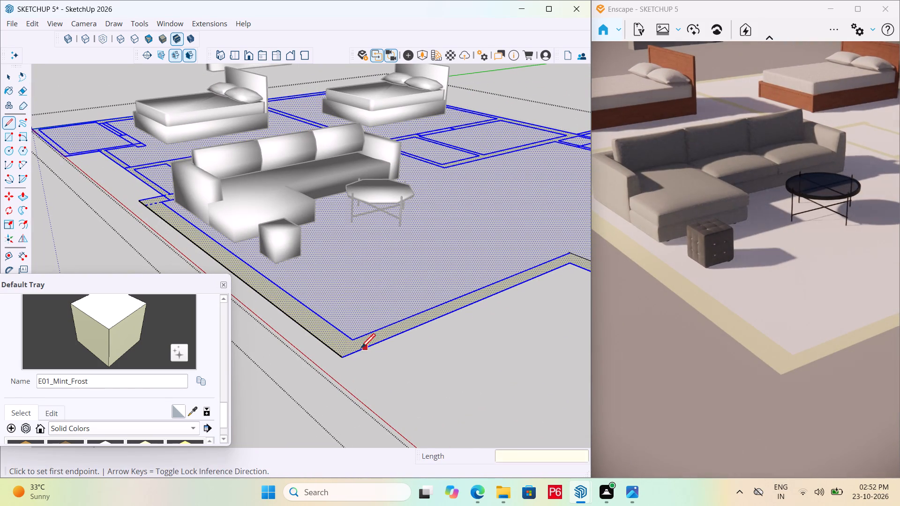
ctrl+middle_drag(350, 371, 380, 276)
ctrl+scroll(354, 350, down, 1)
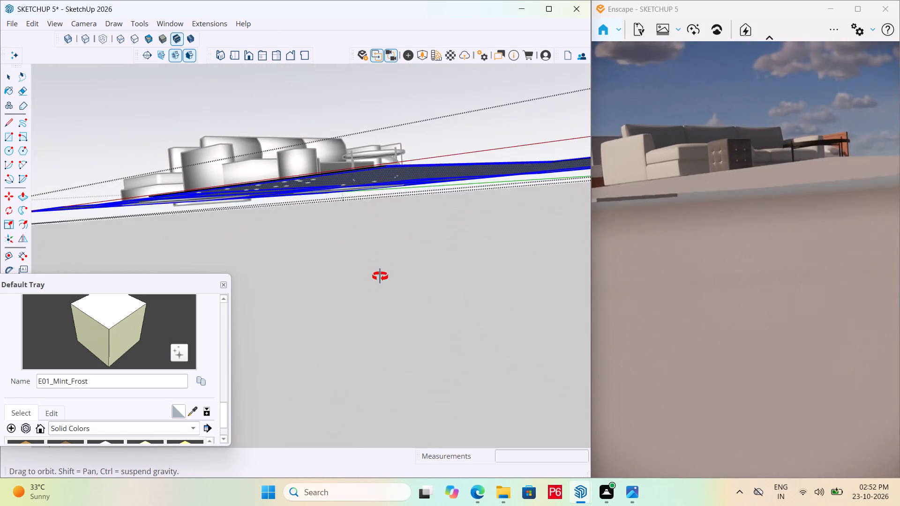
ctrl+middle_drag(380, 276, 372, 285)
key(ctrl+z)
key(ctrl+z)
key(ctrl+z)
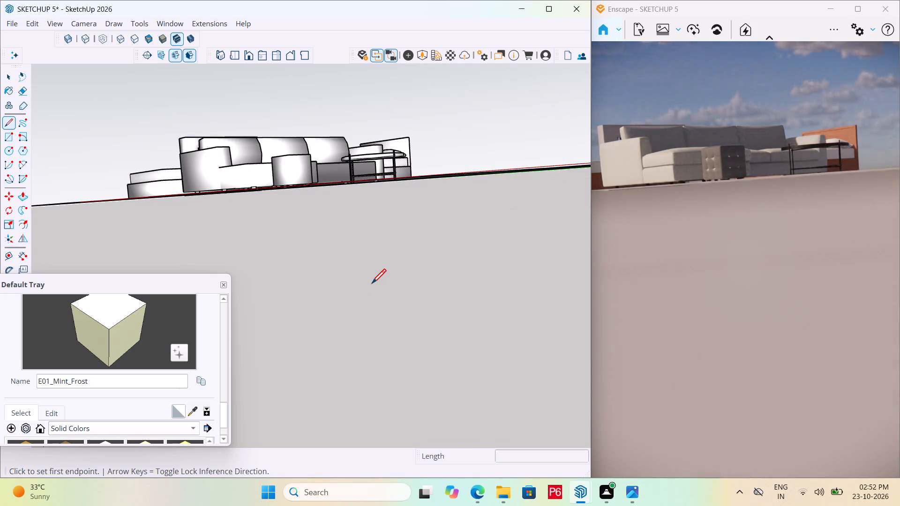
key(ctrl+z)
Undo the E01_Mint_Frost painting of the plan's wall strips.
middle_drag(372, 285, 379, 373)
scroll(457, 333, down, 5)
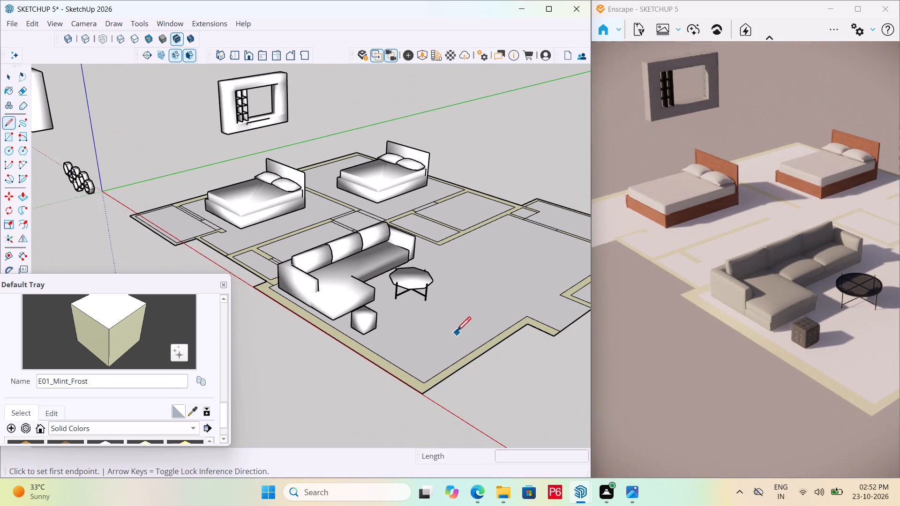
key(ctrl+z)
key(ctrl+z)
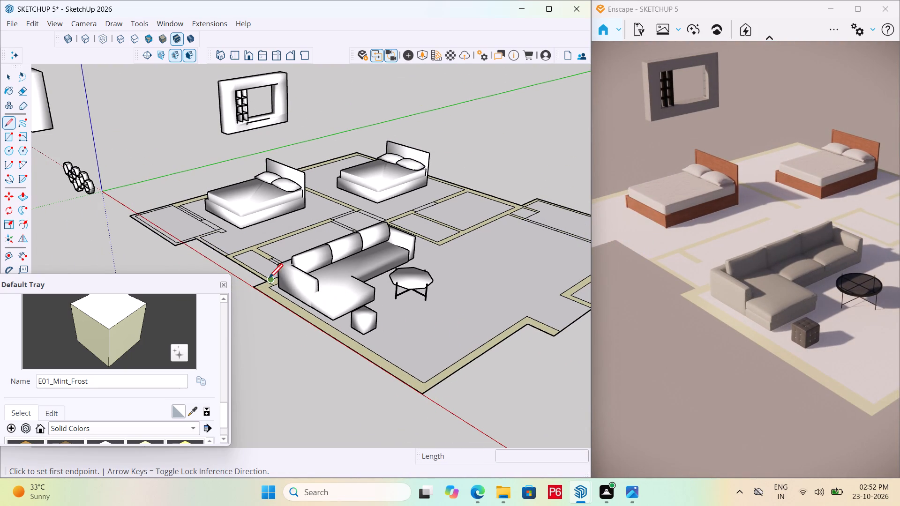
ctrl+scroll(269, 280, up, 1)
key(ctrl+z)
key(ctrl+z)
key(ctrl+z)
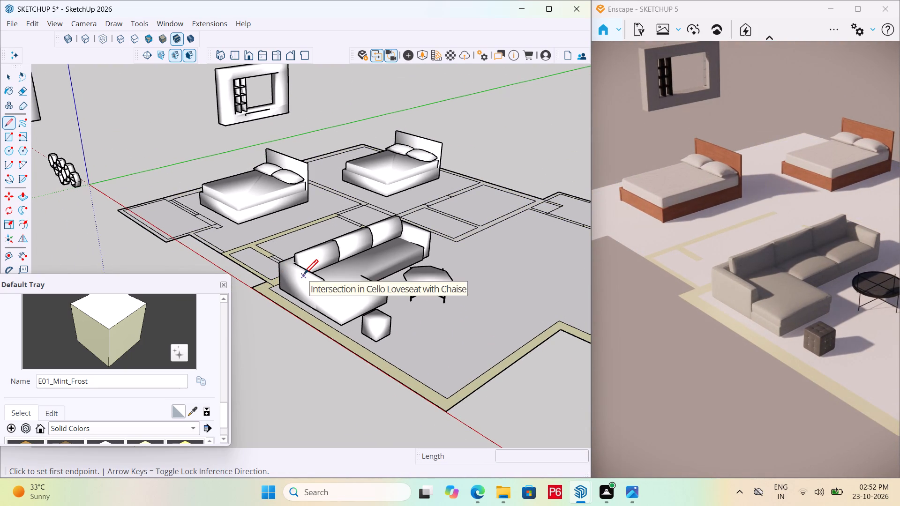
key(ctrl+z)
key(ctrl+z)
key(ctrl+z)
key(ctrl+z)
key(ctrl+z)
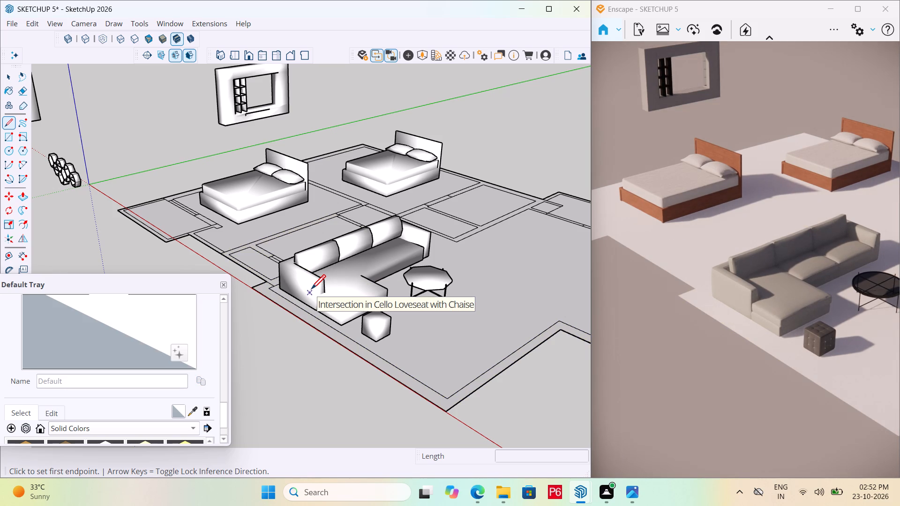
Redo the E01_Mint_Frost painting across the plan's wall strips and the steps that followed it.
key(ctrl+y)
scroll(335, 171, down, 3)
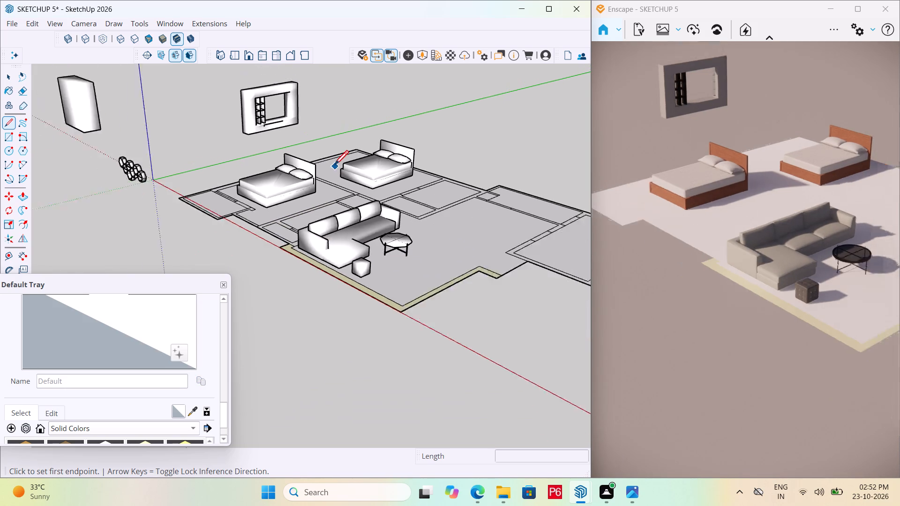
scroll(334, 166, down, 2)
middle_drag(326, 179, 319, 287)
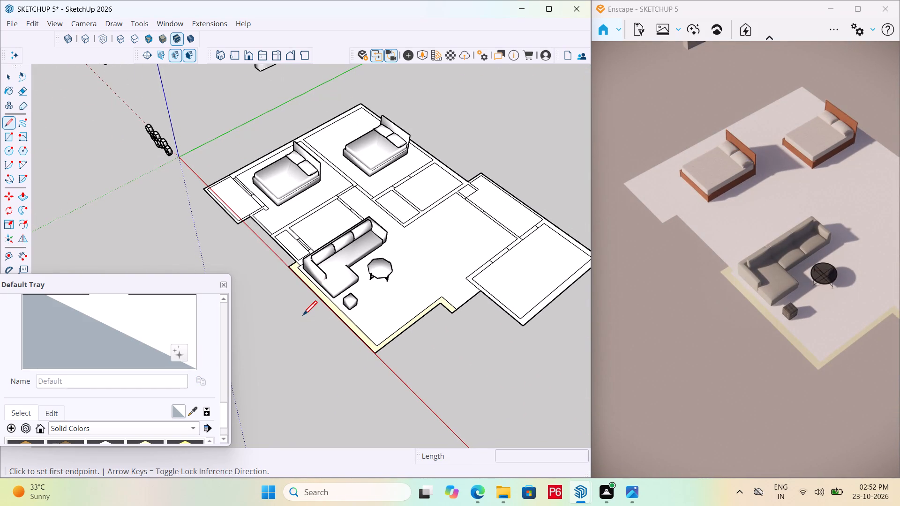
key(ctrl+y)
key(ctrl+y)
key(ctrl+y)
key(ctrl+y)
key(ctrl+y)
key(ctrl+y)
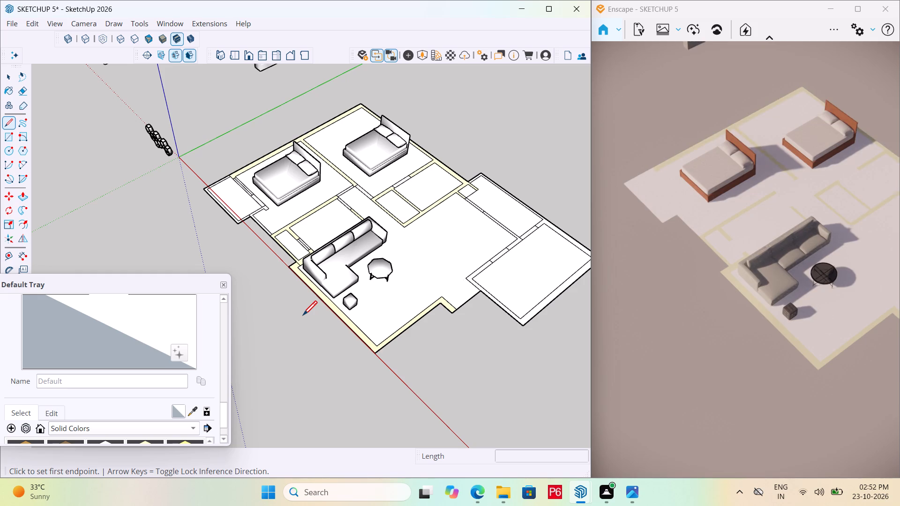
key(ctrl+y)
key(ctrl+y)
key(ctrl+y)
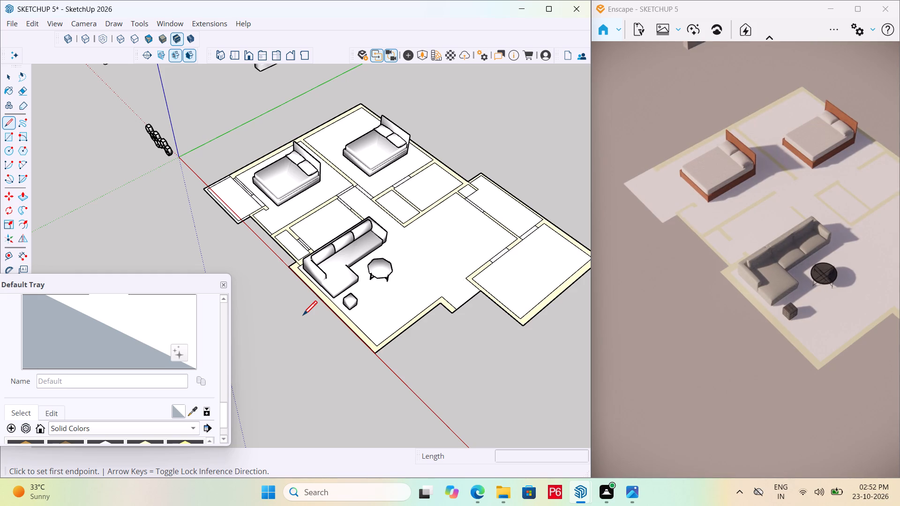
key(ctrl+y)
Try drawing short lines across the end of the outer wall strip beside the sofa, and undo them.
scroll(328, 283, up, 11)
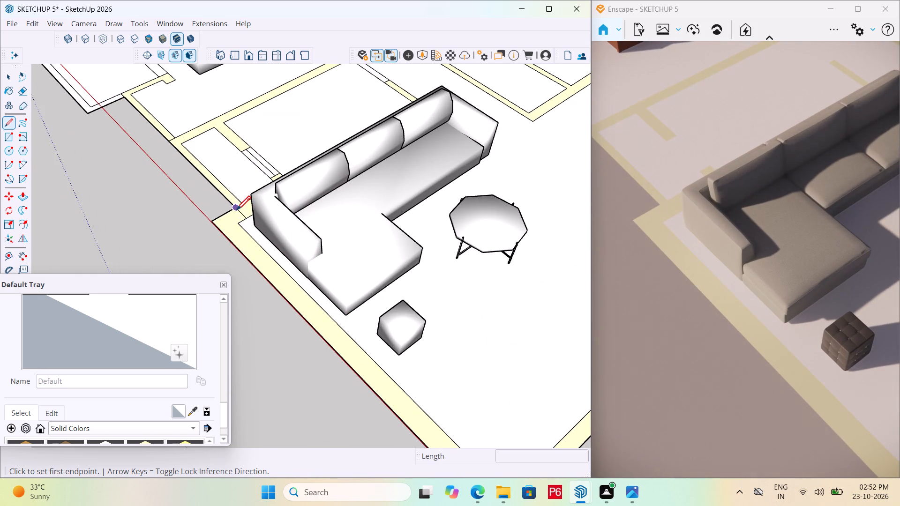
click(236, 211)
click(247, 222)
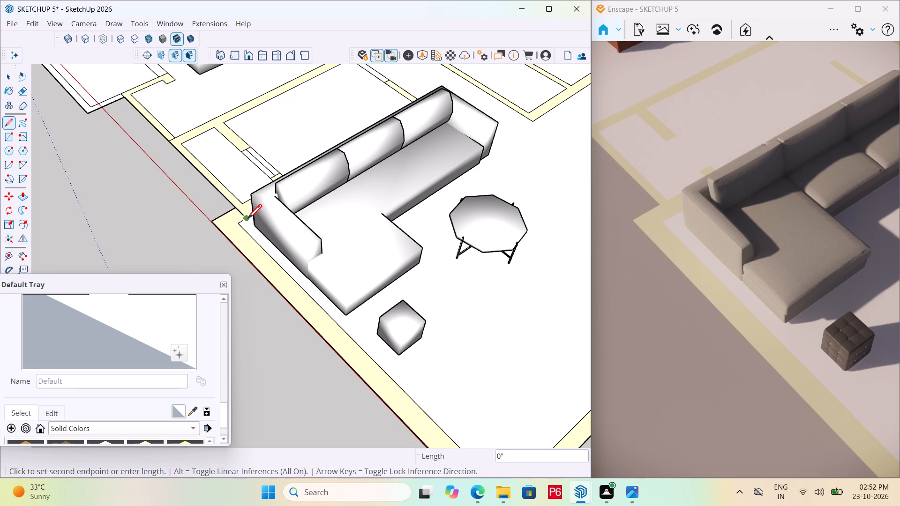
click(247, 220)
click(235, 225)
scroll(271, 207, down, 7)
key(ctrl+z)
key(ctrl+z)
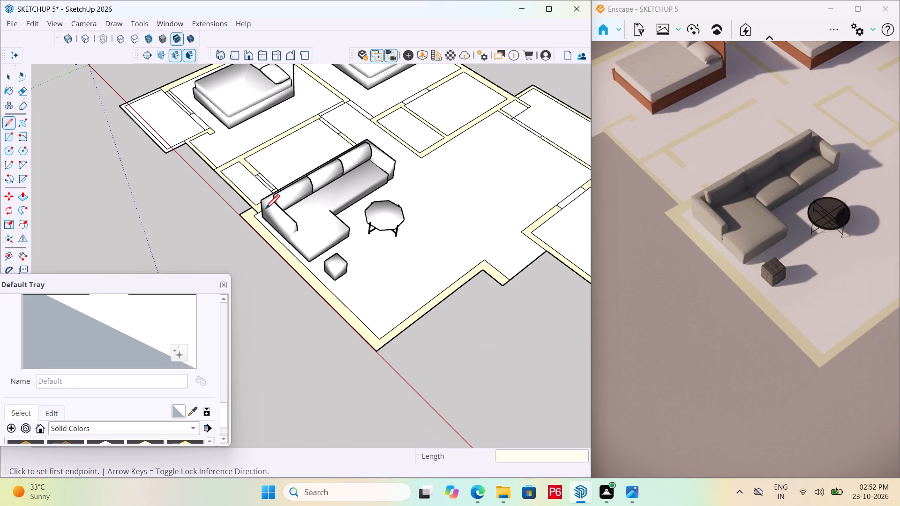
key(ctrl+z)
Open the plan group and draw a 9" line across the end of the outer wall strip beside the sofa.
key(space)
double_click(397, 304)
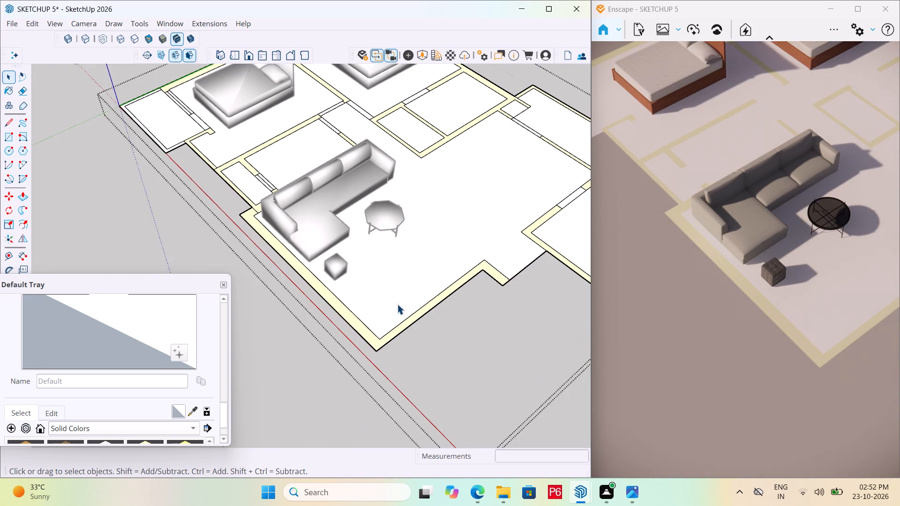
double_click(371, 273)
double_click(300, 268)
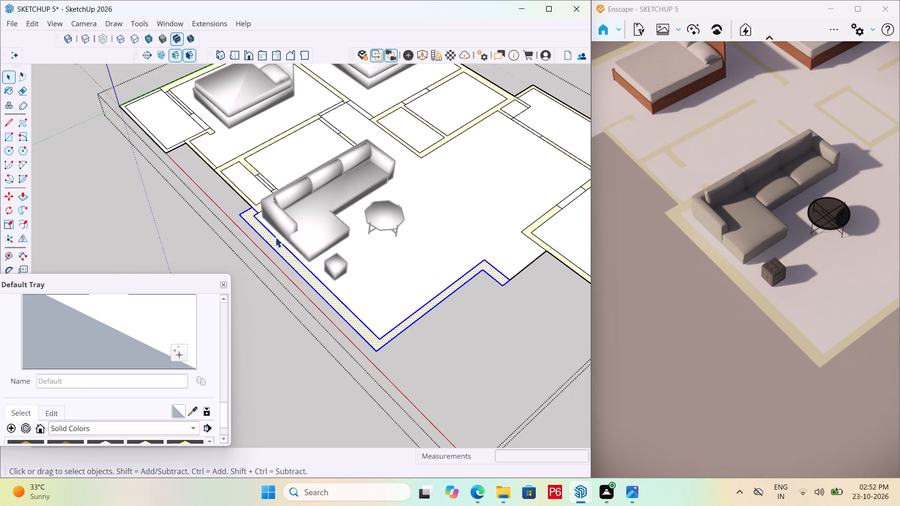
scroll(239, 207, up, 11)
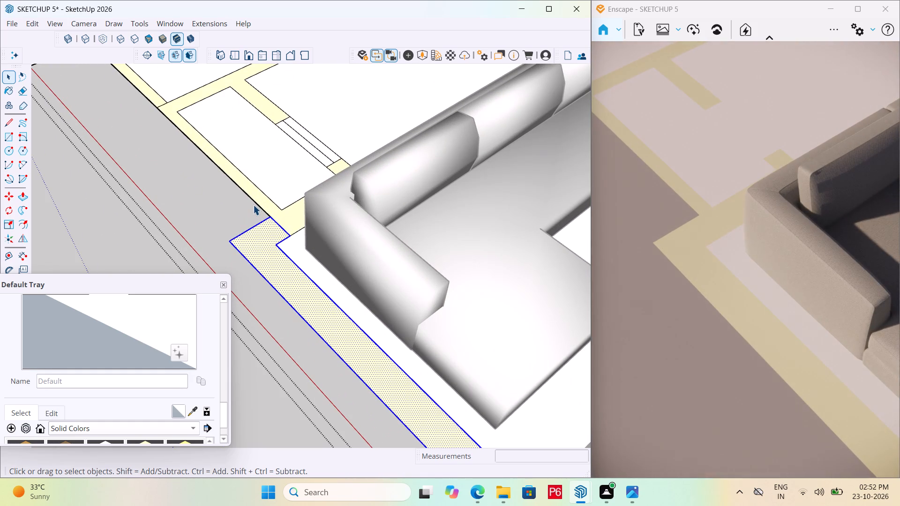
key(l)
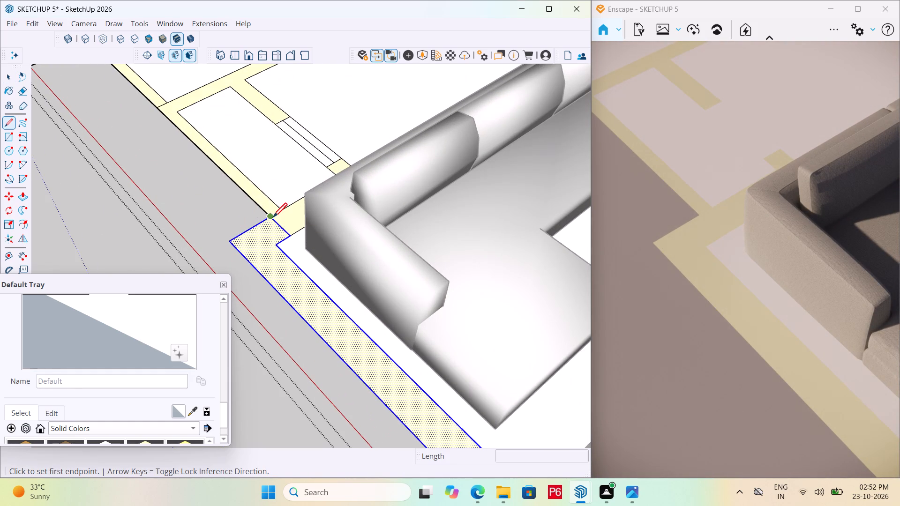
click(272, 218)
click(289, 238)
Trace rectangles over the living room's outer wall strip, from the sofa end along both long sides to the short return.
key(r)
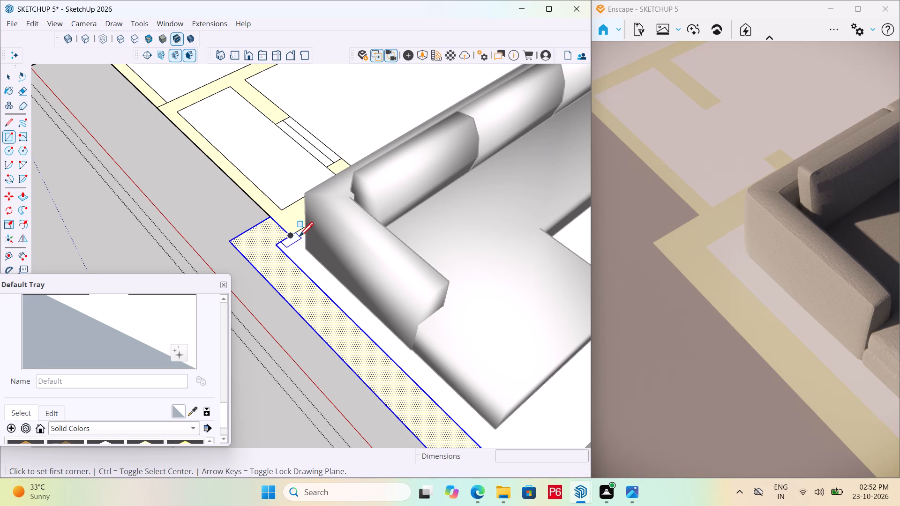
drag(293, 237, 289, 237)
click(231, 240)
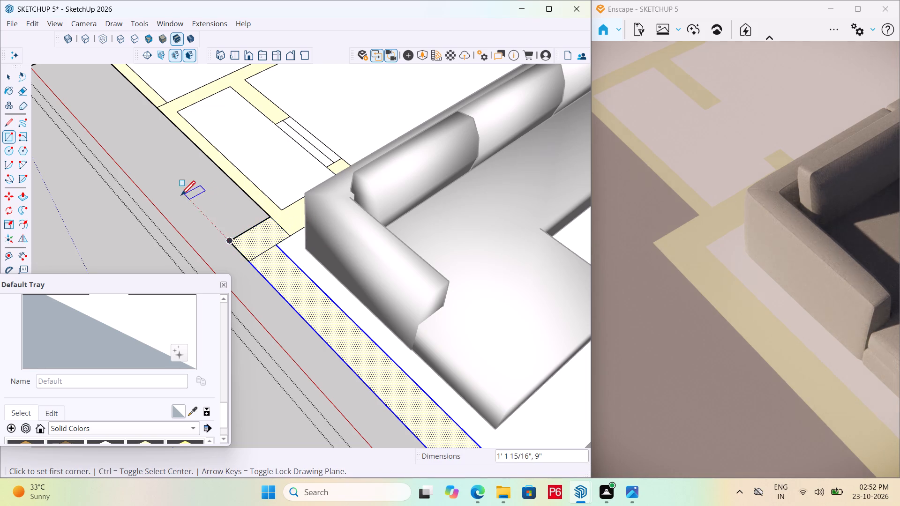
scroll(181, 197, down, 4)
click(247, 231)
scroll(268, 231, down, 8)
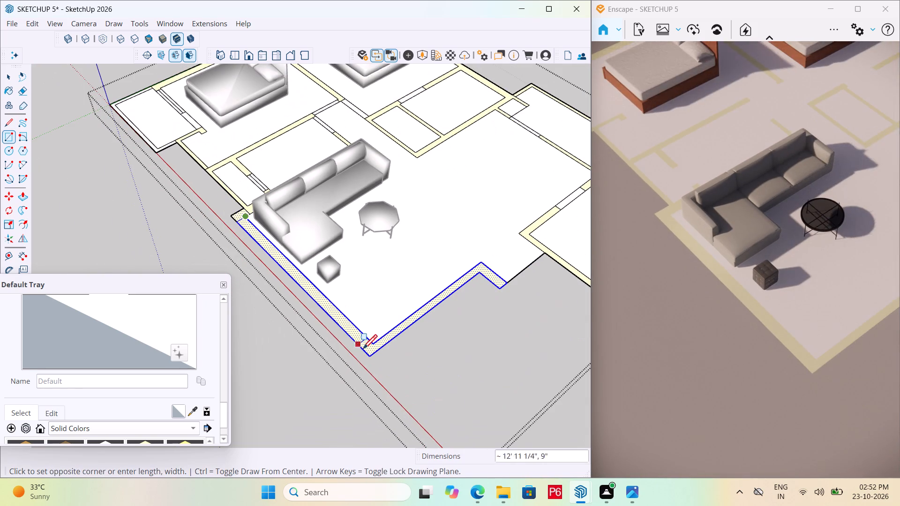
click(368, 356)
drag(374, 344, 377, 340)
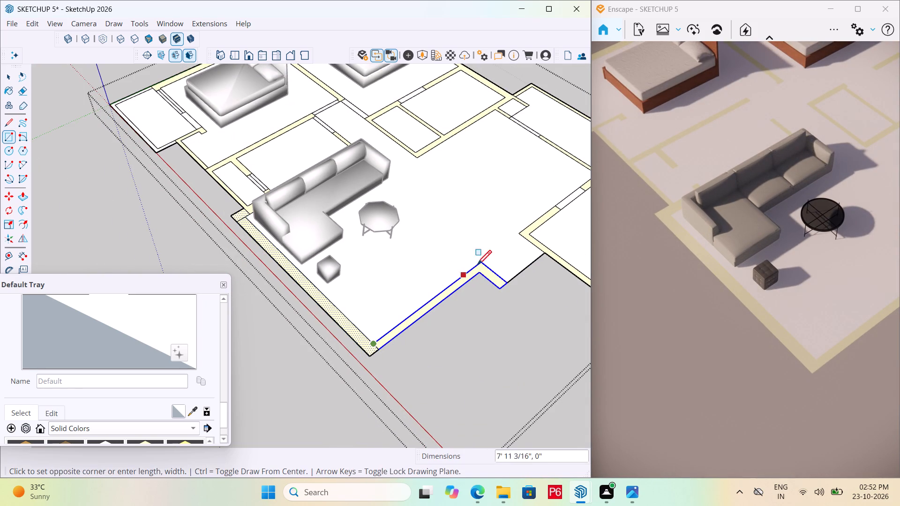
click(491, 266)
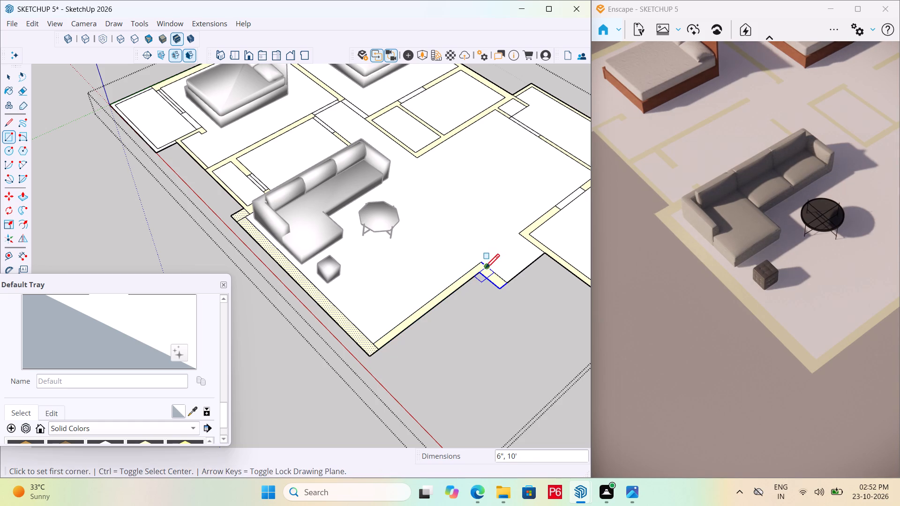
click(486, 269)
click(497, 290)
Erase the dividing lines across the outer wall strip at the short return, the front corner and the sofa end.
scroll(514, 305, up, 6)
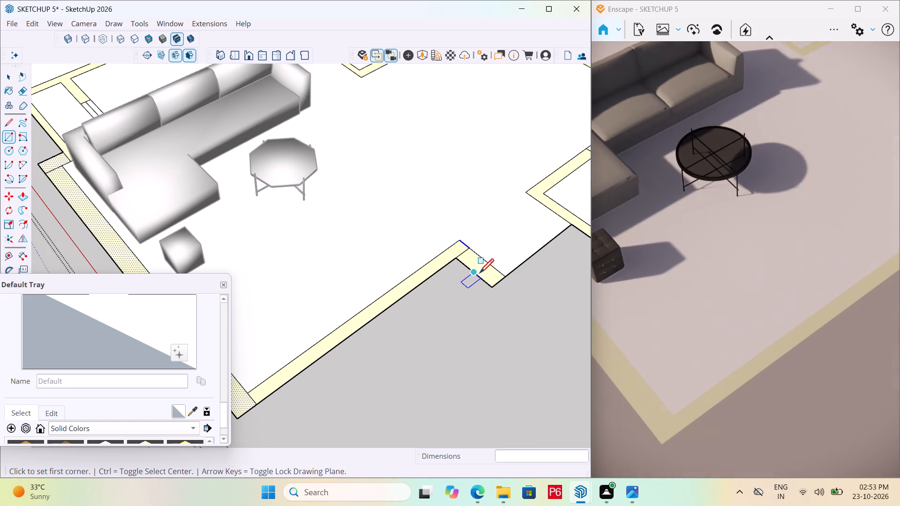
key(e)
drag(466, 259, 462, 251)
scroll(566, 289, down, 6)
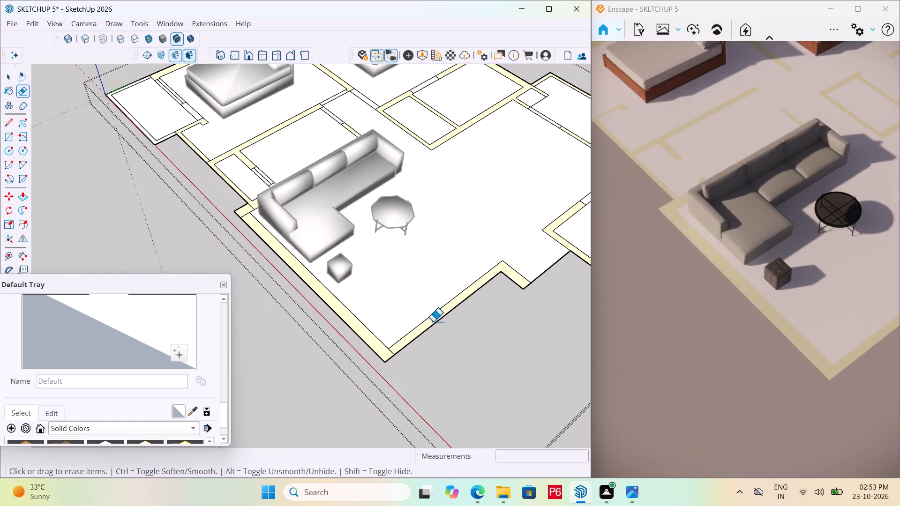
scroll(389, 340, up, 7)
drag(413, 348, 408, 350)
scroll(411, 351, down, 7)
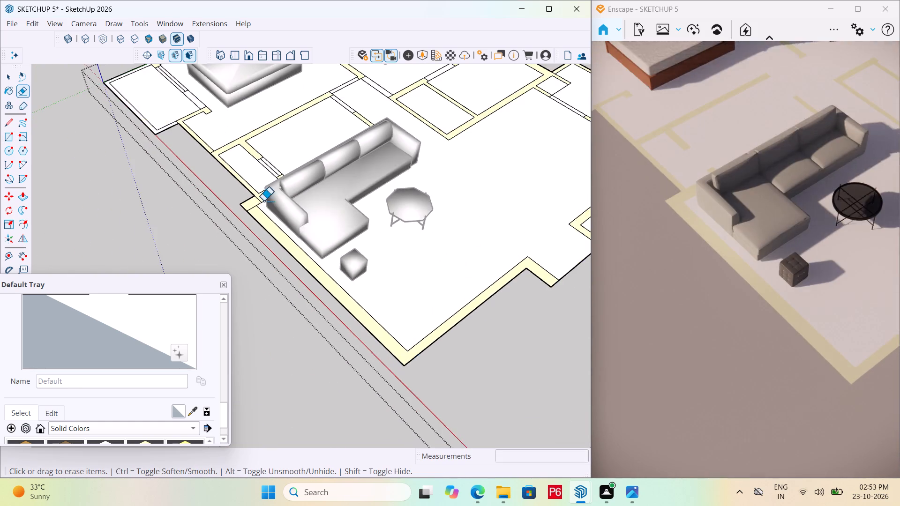
scroll(262, 201, up, 6)
click(246, 210)
click(248, 214)
drag(254, 199, 258, 196)
scroll(218, 208, down, 6)
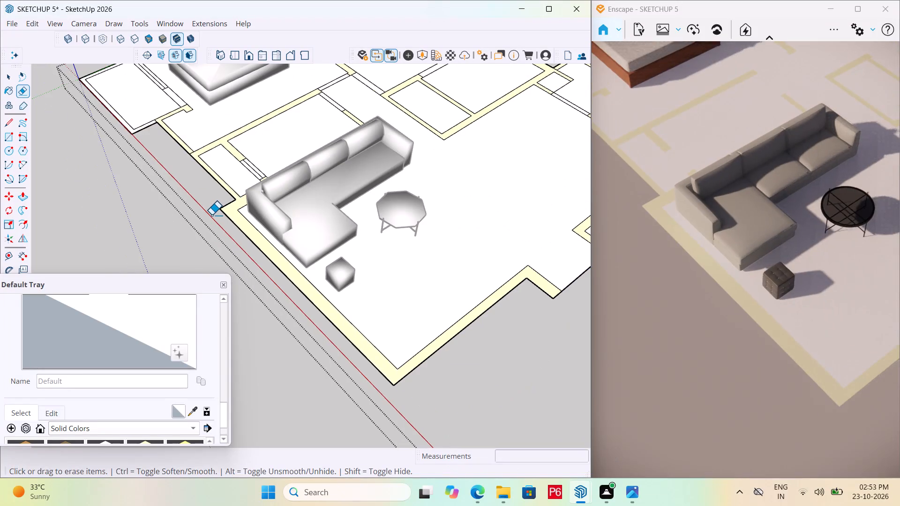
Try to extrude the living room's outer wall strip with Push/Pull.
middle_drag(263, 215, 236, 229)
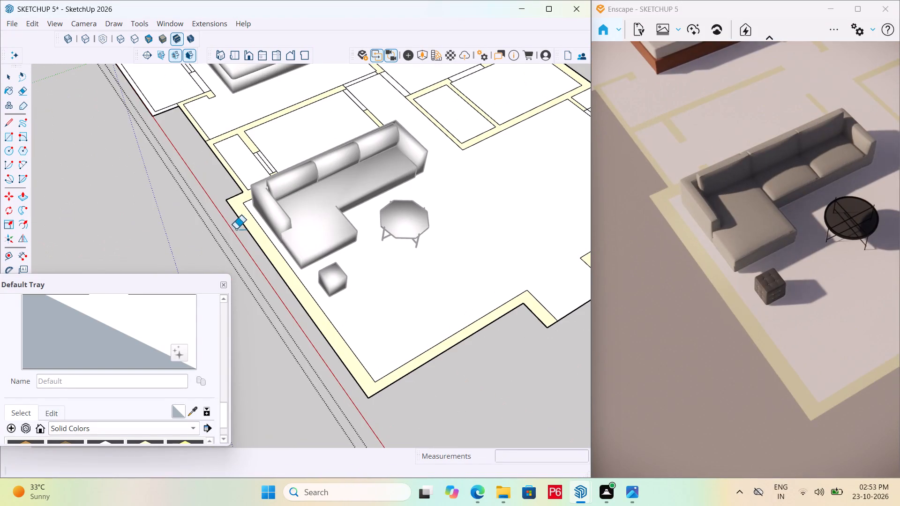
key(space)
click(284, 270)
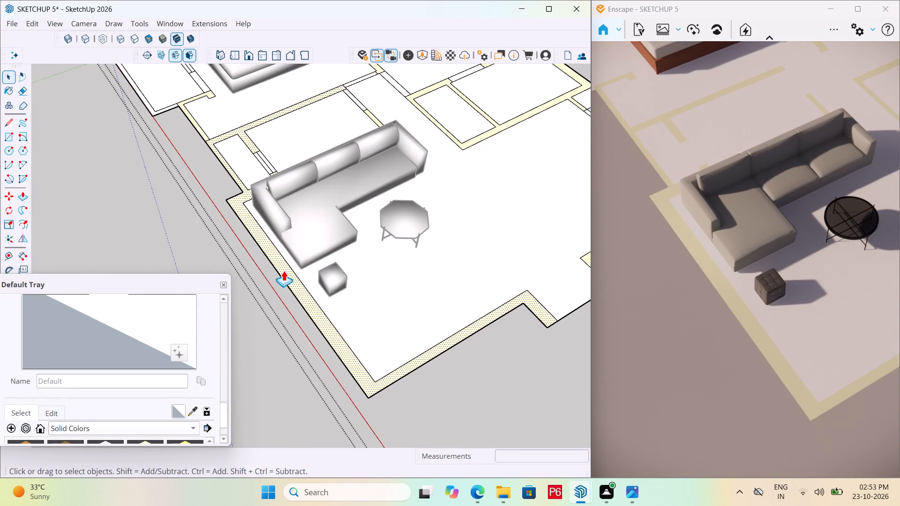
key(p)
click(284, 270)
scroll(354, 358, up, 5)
Examine the outer wall strip's face and its connected geometry, including from a low viewing angle.
key(space)
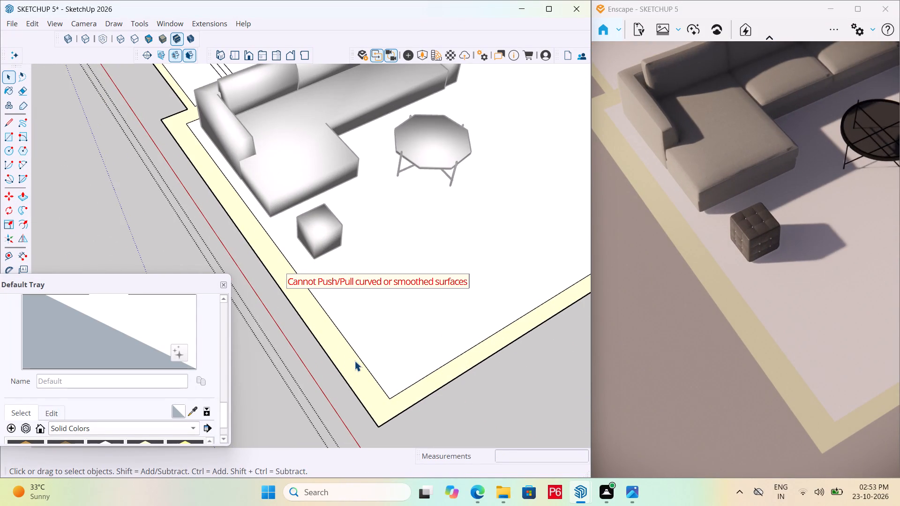
double_click(351, 358)
click(334, 349)
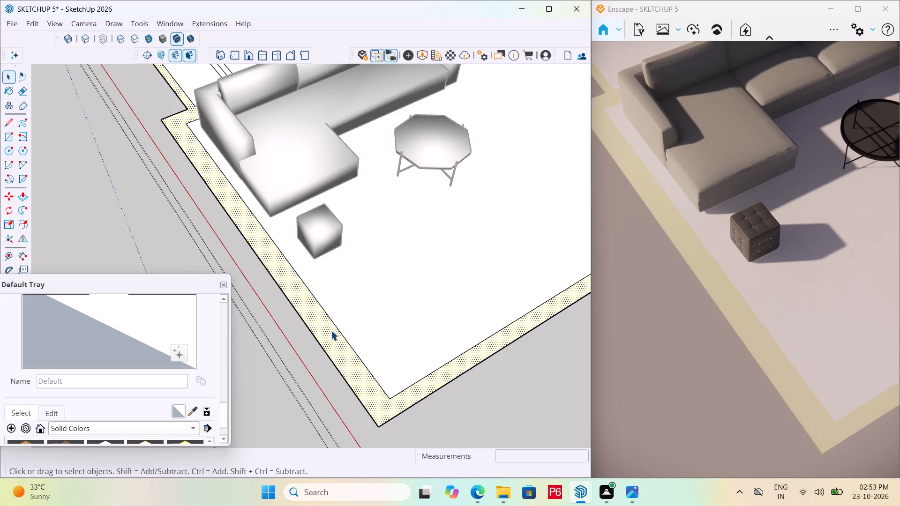
click(331, 330)
middle_drag(332, 322, 435, 91)
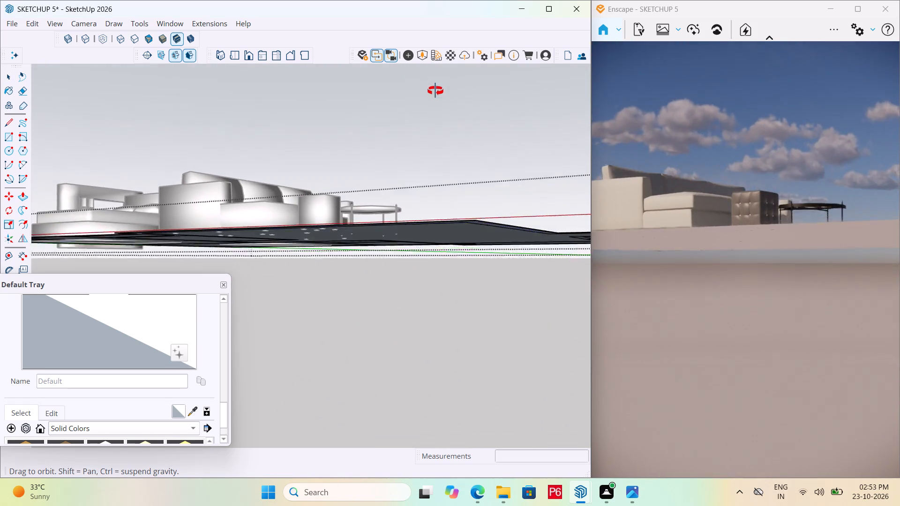
middle_drag(435, 91, 396, 120)
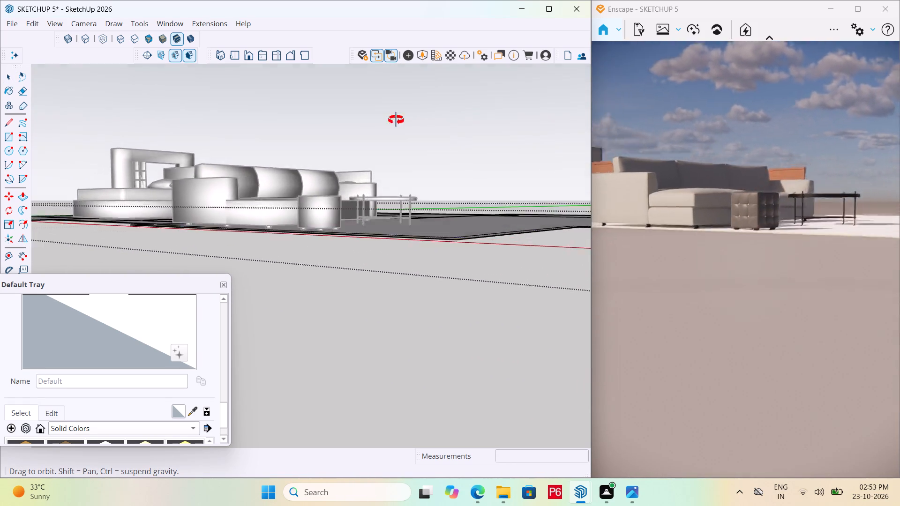
middle_drag(396, 120, 320, 281)
click(309, 298)
triple_click(300, 293)
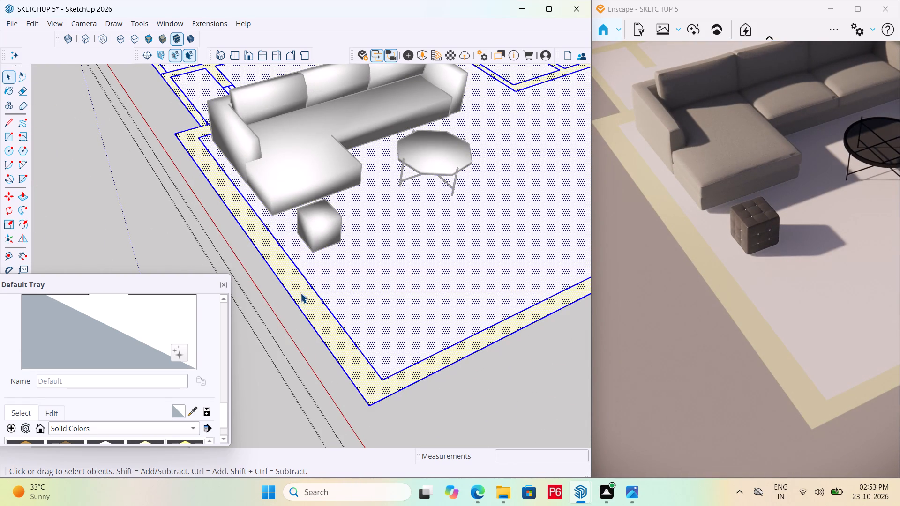
double_click(290, 279)
click(274, 258)
Extrude the connected inner wall strip around the small rooms beyond the sofa to a height of 10' 6".
scroll(255, 280, down, 6)
scroll(437, 133, up, 3)
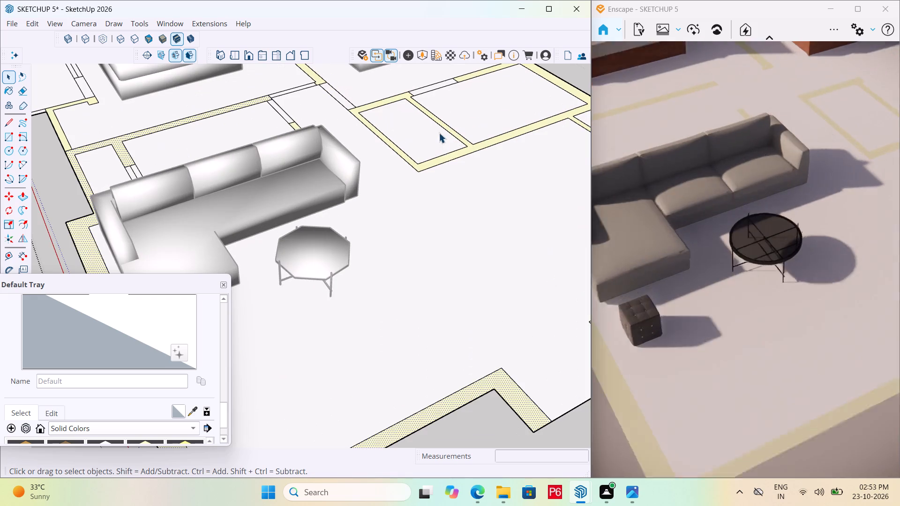
scroll(439, 133, up, 1)
click(452, 159)
click(454, 158)
double_click(456, 154)
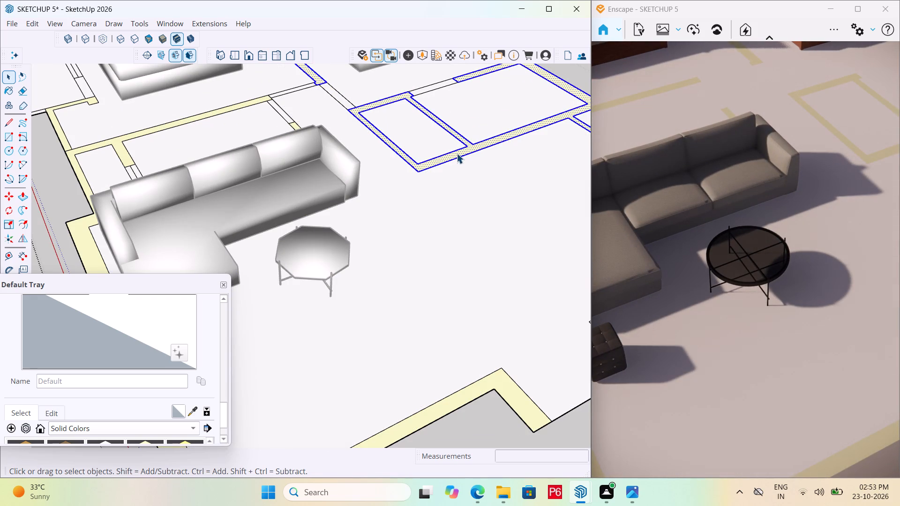
double_click(457, 153)
key(p)
click(459, 150)
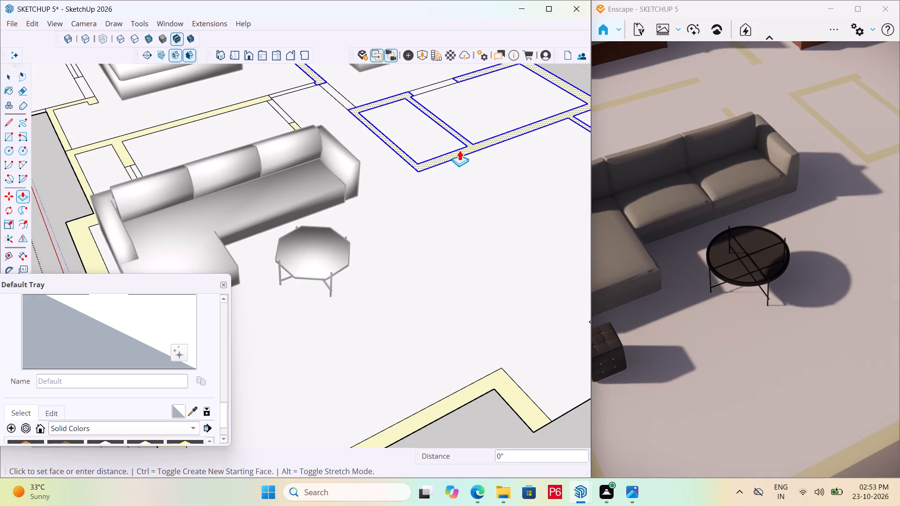
scroll(424, 138, down, 12)
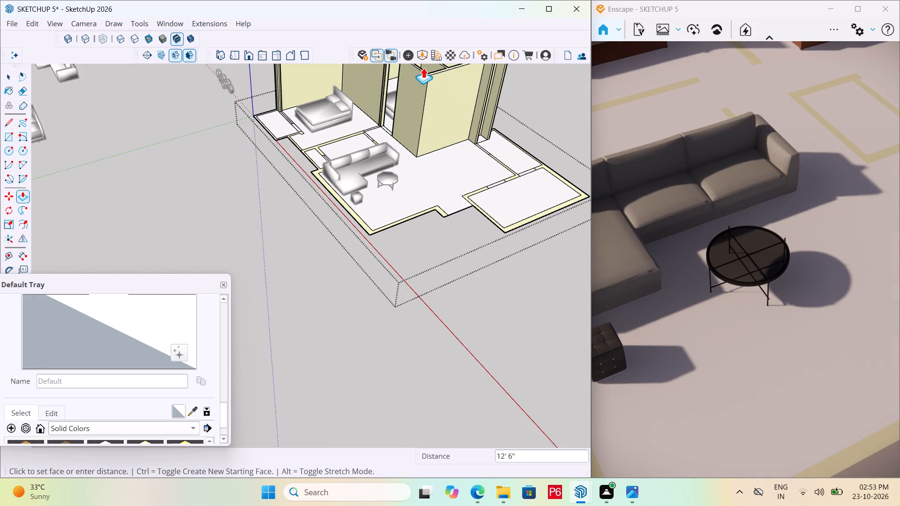
text(10)
text('6")
key(Return)
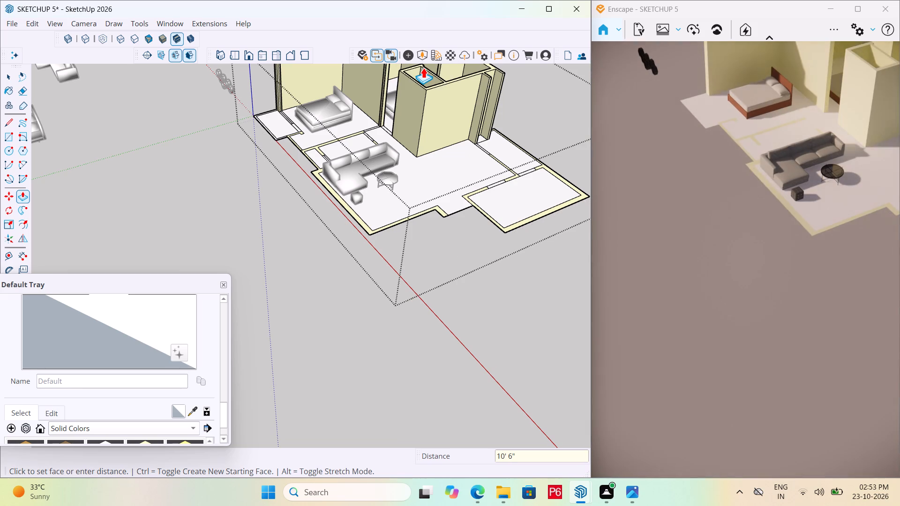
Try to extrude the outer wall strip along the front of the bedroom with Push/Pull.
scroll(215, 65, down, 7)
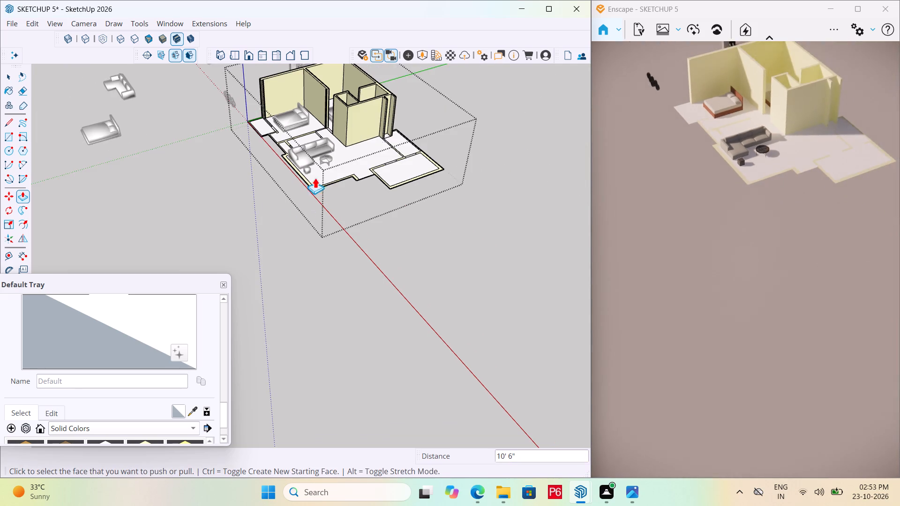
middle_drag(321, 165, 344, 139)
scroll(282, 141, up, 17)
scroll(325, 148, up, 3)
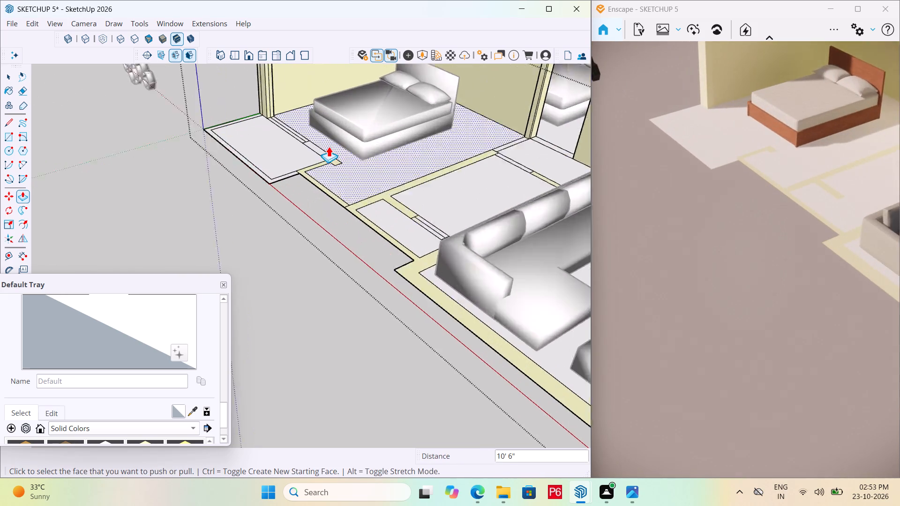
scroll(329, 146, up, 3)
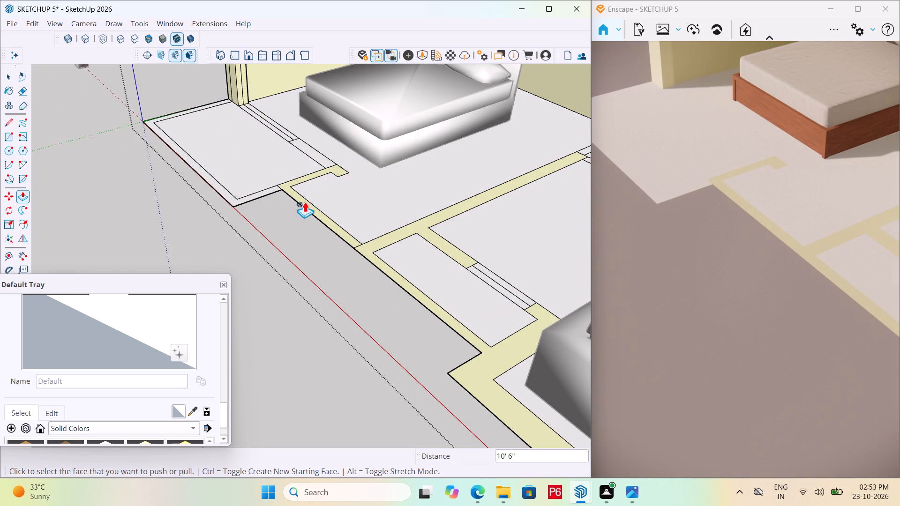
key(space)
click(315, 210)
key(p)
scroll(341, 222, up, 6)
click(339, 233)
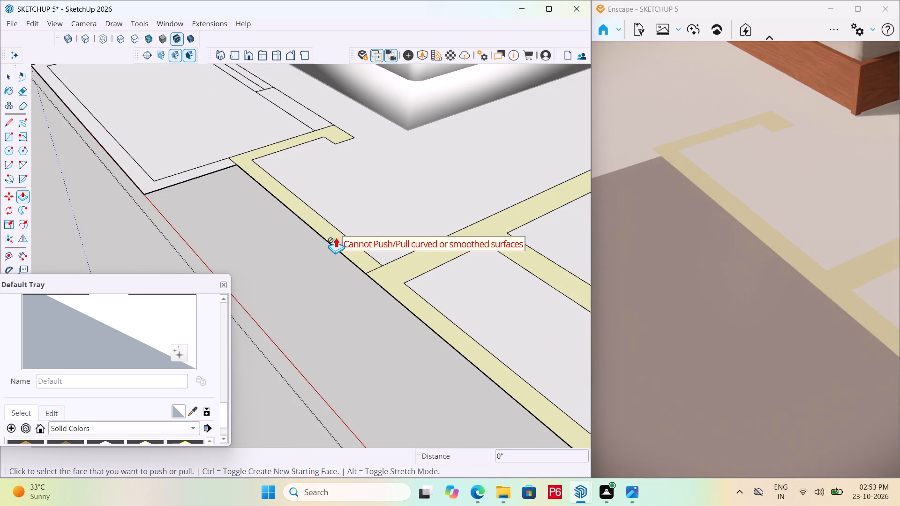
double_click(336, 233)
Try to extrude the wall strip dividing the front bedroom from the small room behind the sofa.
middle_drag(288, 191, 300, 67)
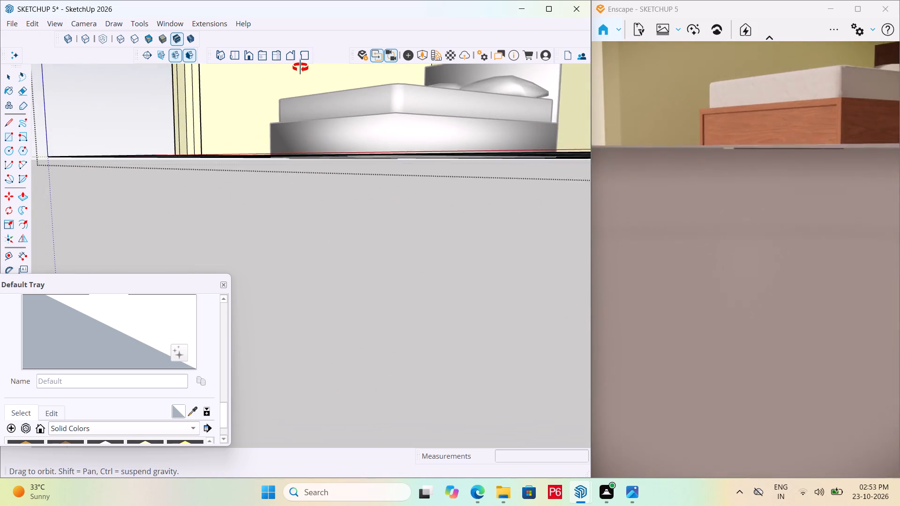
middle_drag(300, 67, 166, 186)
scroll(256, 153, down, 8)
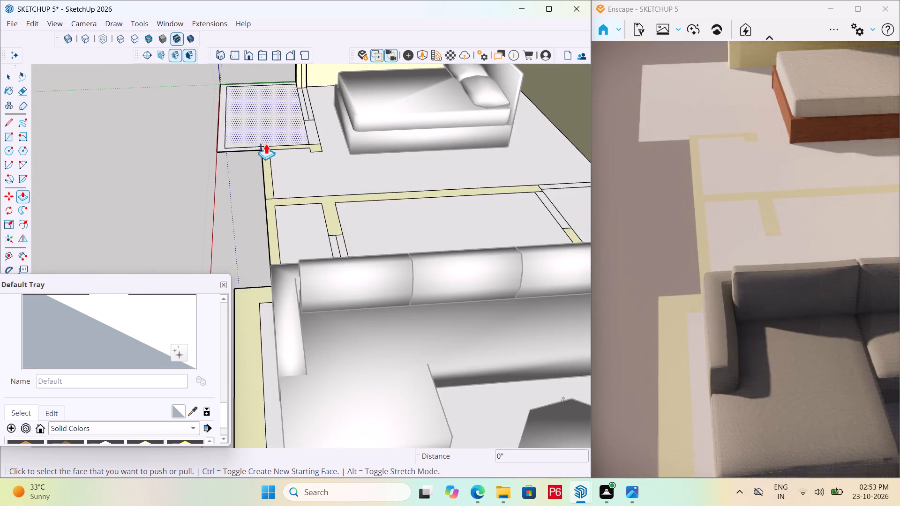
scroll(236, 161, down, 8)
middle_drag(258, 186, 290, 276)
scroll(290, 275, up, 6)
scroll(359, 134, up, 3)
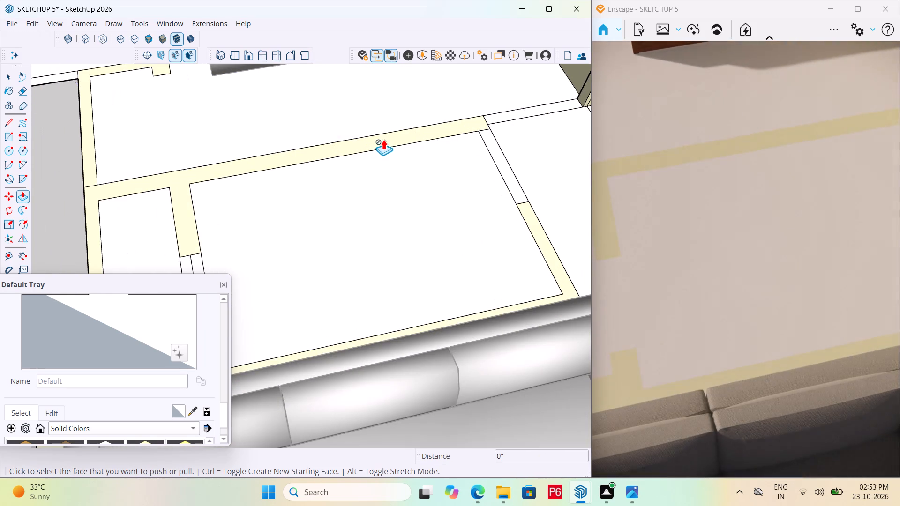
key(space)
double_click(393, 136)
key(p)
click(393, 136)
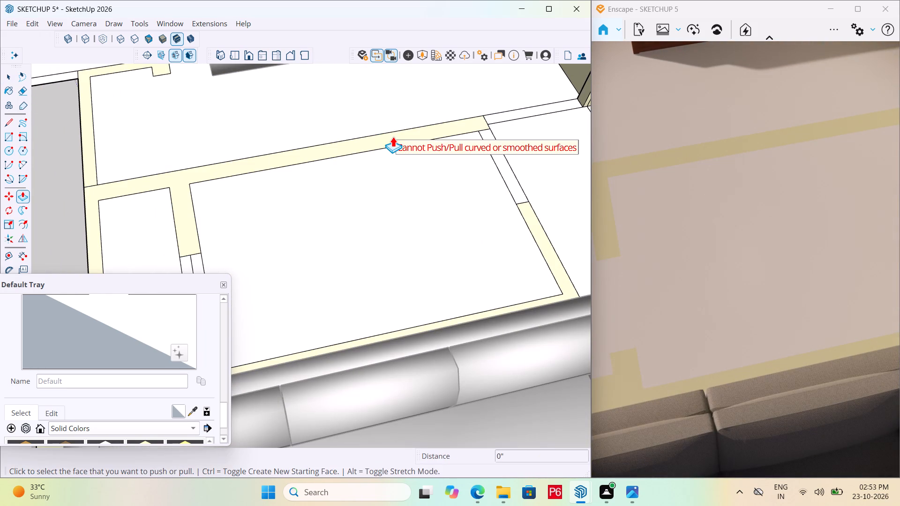
Extrude the L-shaped wall strip directly behind the sofa to a height of 10' 6".
scroll(338, 123, down, 8)
middle_drag(335, 232, 577, 243)
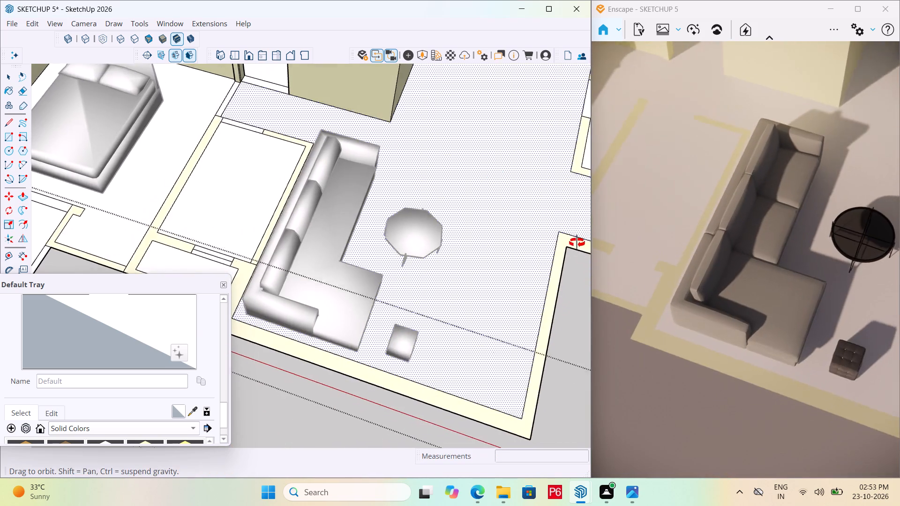
middle_drag(577, 243, 577, 238)
scroll(271, 149, up, 6)
middle_drag(275, 145, 310, 132)
key(space)
double_click(298, 182)
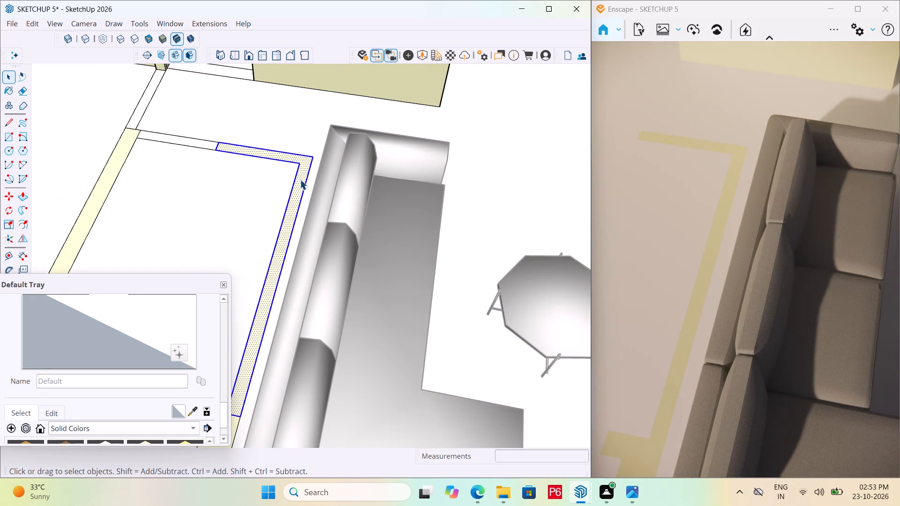
key(p)
click(299, 173)
scroll(291, 96, down, 1)
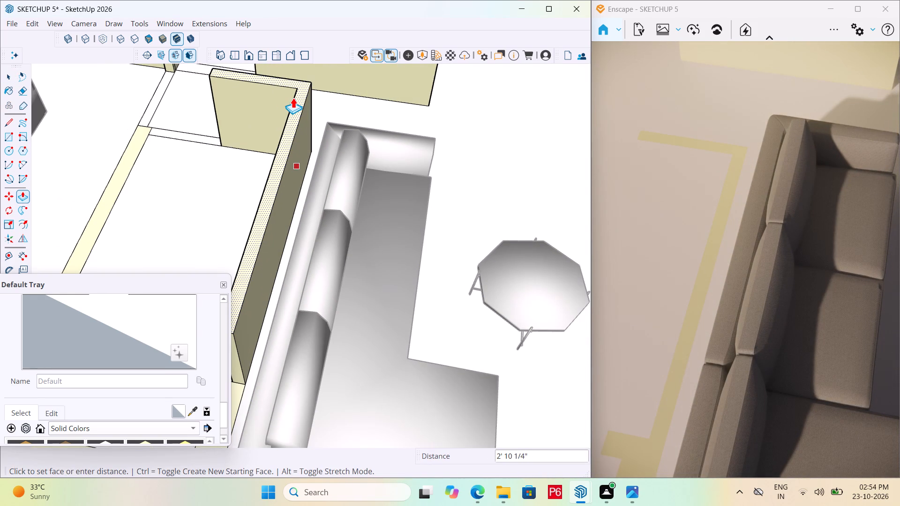
text(10')
text(6")
key(Return)
Extrude the outer wall strip around the projecting corner room beside the living room to a height of 10' 6".
scroll(198, 112, down, 6)
scroll(316, 201, down, 6)
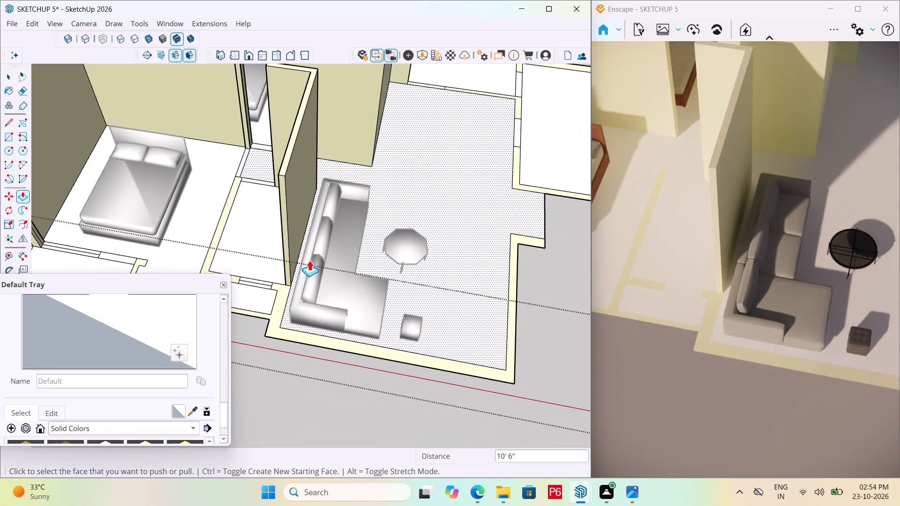
scroll(304, 260, down, 6)
middle_drag(470, 222, 321, 229)
scroll(562, 321, up, 10)
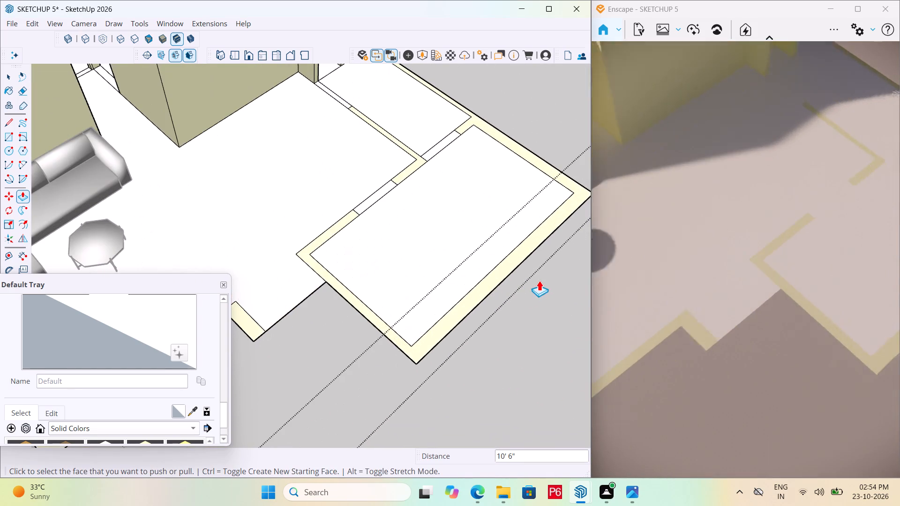
click(503, 275)
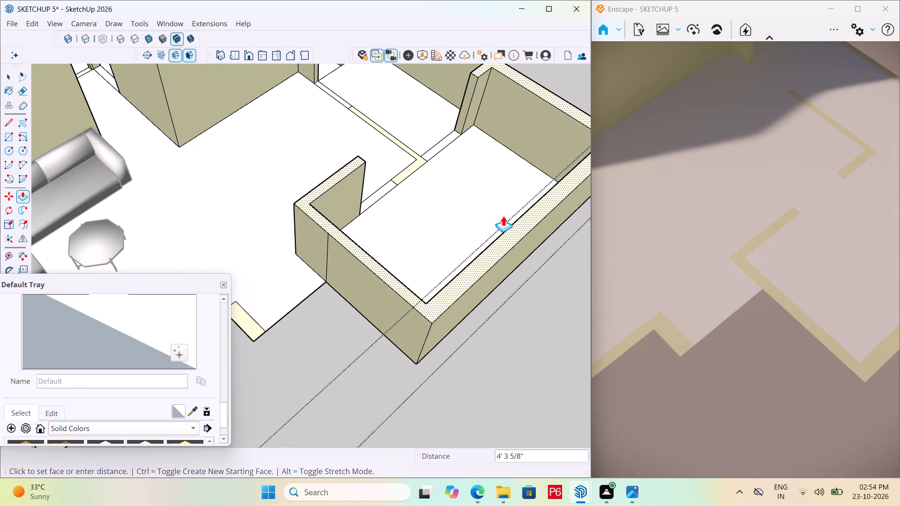
text(10'6")
key(Return)
key(Return)
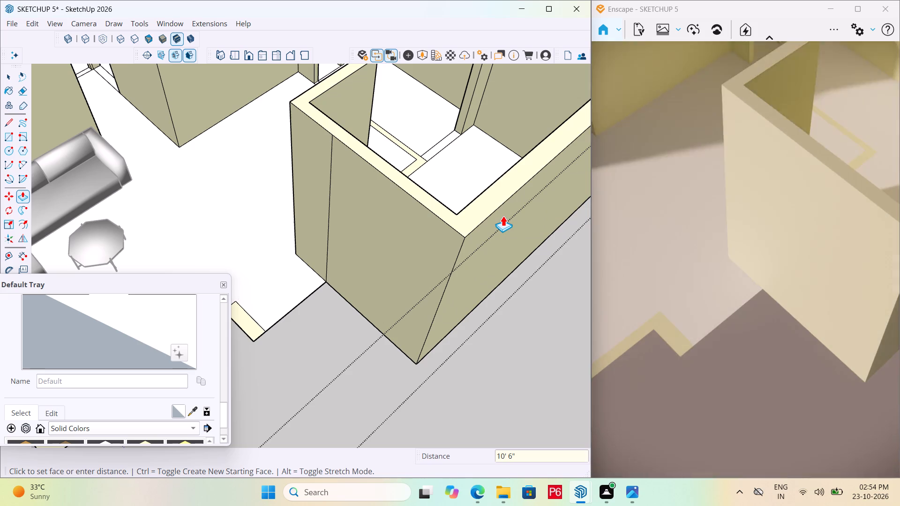
Repeat the 10' 6" extrusion on the L-shaped inner wall strip between the living room and the small rooms beside the corner room.
scroll(485, 206, down, 6)
middle_drag(364, 282, 682, 265)
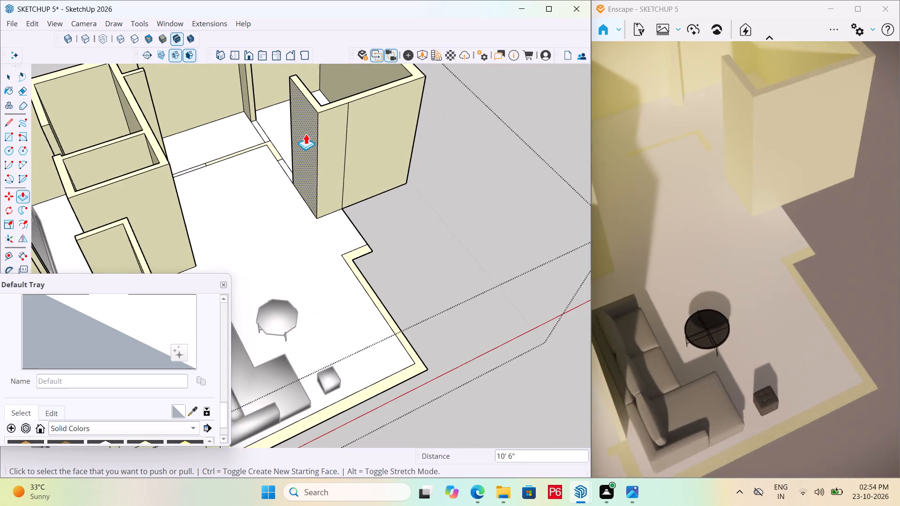
scroll(294, 118, up, 9)
double_click(274, 171)
Examine the extruded walls and the flat outer wall strip around the living room.
scroll(307, 240, down, 4)
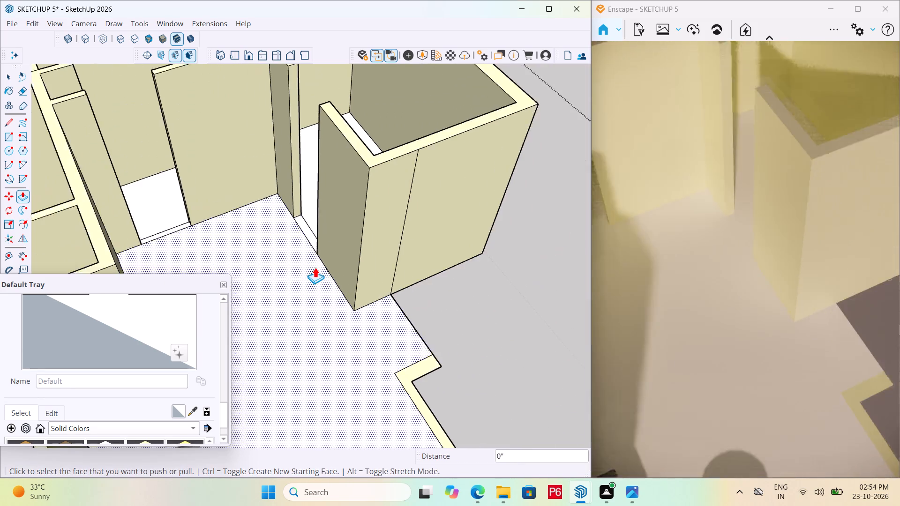
scroll(315, 267, down, 9)
middle_drag(380, 266, 72, 248)
scroll(380, 266, down, 1)
scroll(281, 216, down, 4)
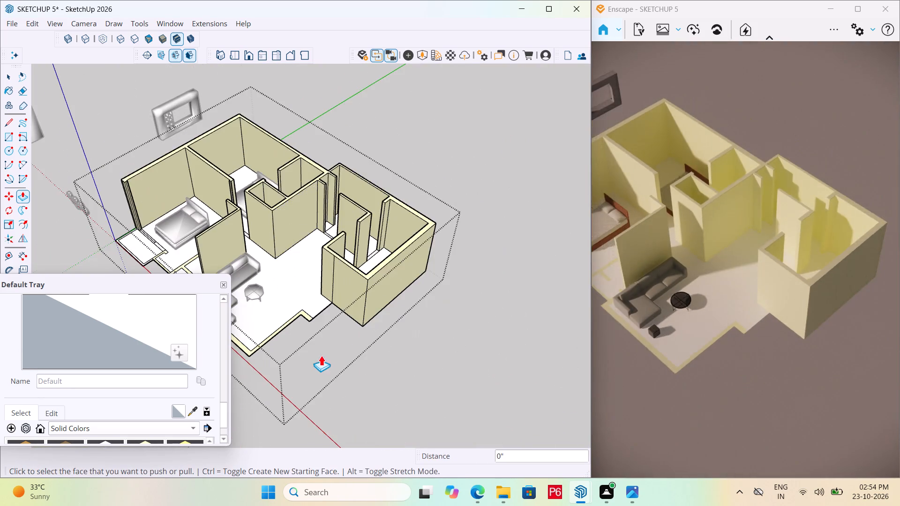
scroll(321, 356, up, 6)
scroll(455, 257, down, 6)
scroll(291, 305, up, 12)
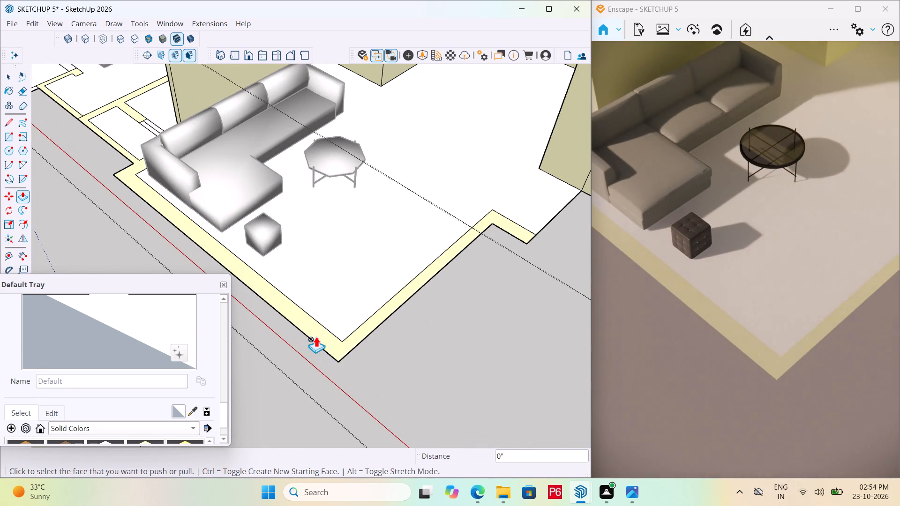
scroll(517, 345, down, 13)
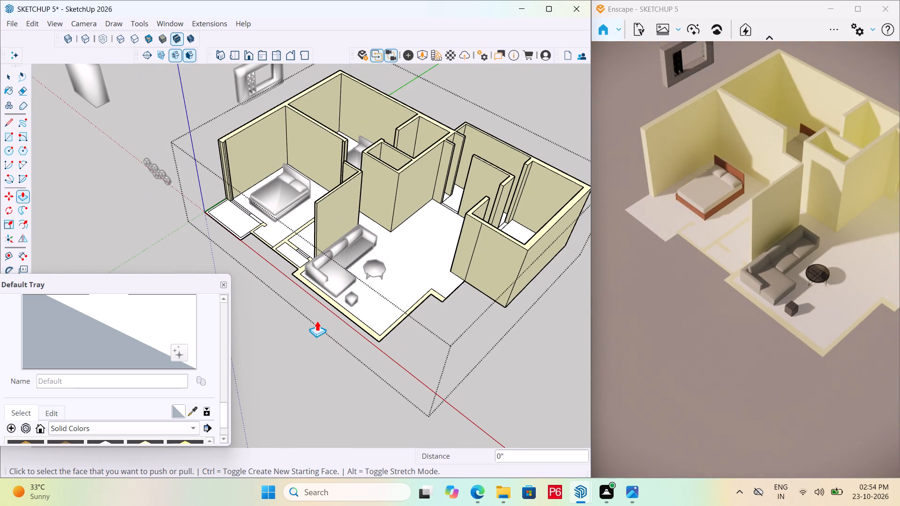
Save the model.
key(ctrl+s)
key(ctrl+s)
key(ctrl+s)
key(ctrl+s)
key(ctrl+s)
key(ctrl+s)
key(ctrl+s)
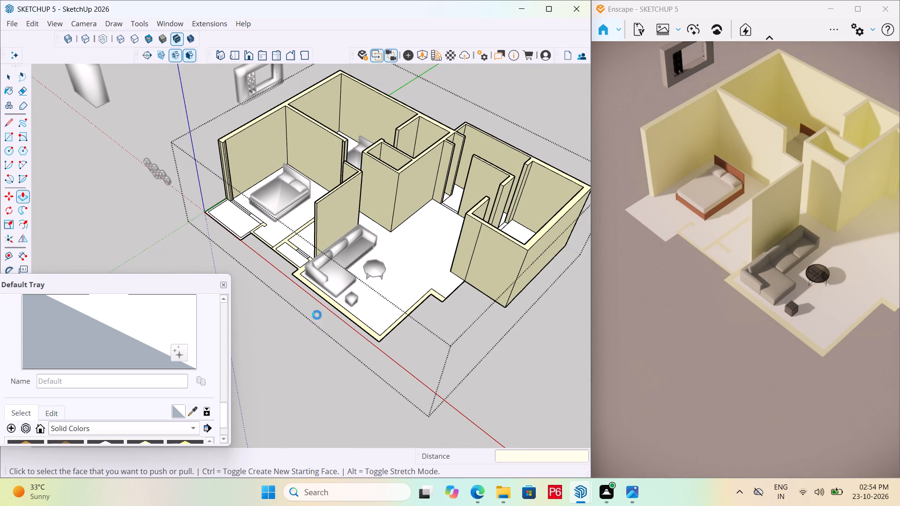
key(ctrl+s)
key(ctrl+s)
key(ctrl+s)
key(ctrl+s)
key(ctrl+s)
key(ctrl+s)
Examine the flat wall strips around the front bedroom, the small rooms and the living room from several angles.
scroll(264, 223, up, 9)
scroll(303, 253, up, 5)
scroll(311, 243, down, 6)
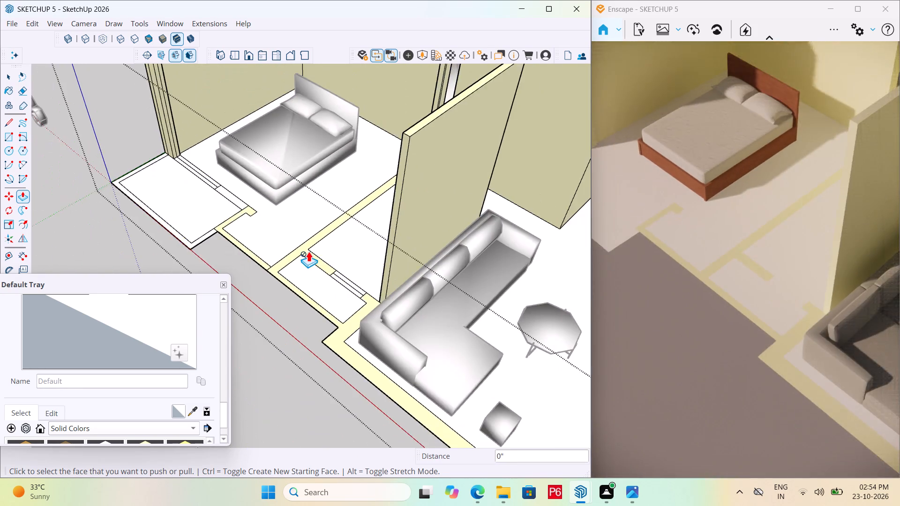
scroll(320, 270, down, 8)
middle_drag(322, 294, 216, 338)
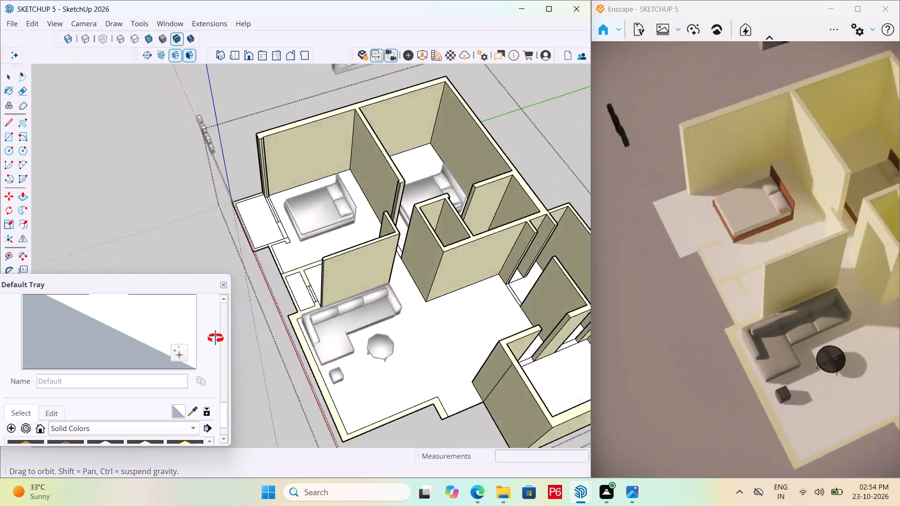
middle_drag(216, 338, 382, 365)
scroll(367, 319, up, 5)
middle_drag(323, 193, 491, 202)
scroll(491, 202, up, 3)
scroll(376, 280, down, 6)
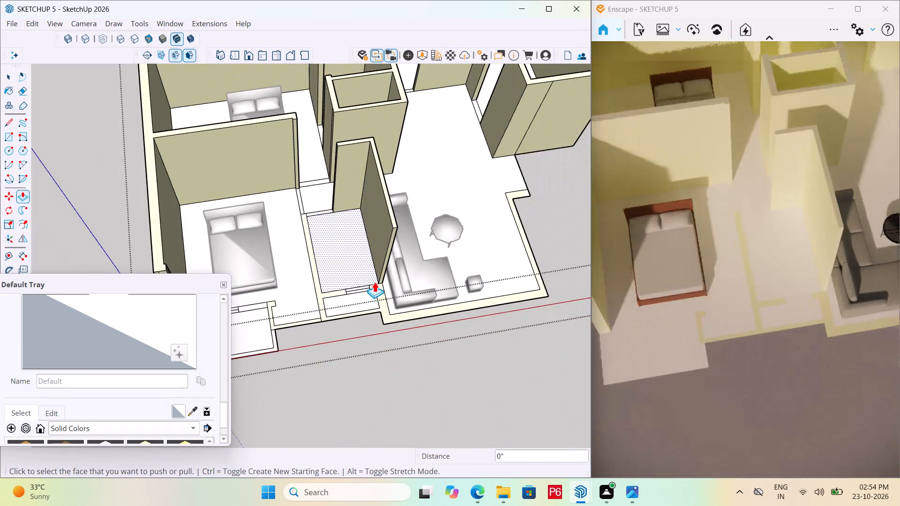
scroll(488, 280, down, 5)
middle_drag(509, 288, 278, 225)
scroll(331, 199, down, 5)
scroll(438, 367, up, 8)
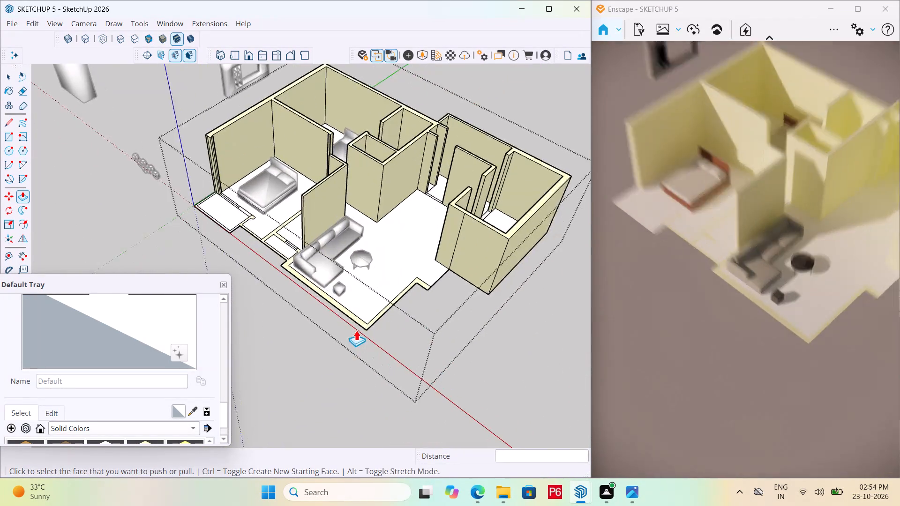
Select the living room's outer wall strip together with its bounding edges.
scroll(356, 330, up, 8)
key(space)
click(379, 305)
double_click(381, 305)
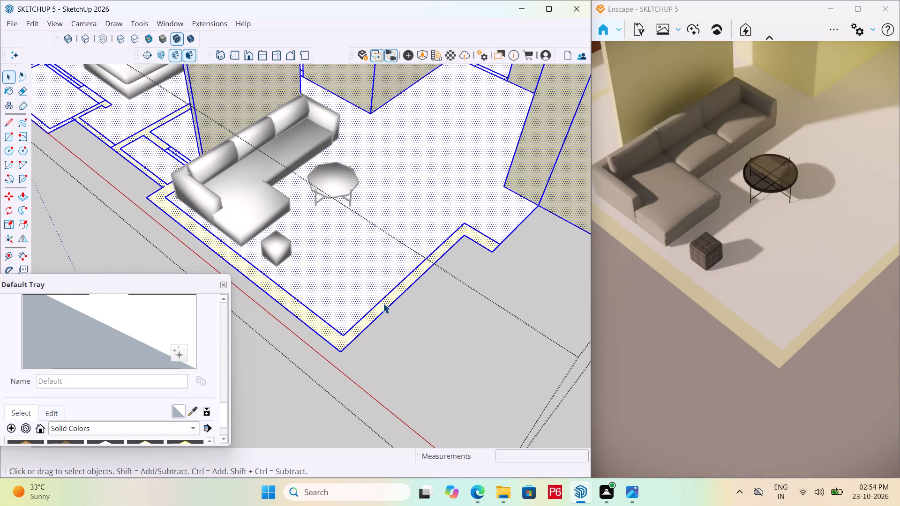
double_click(387, 298)
triple_click(395, 293)
click(395, 293)
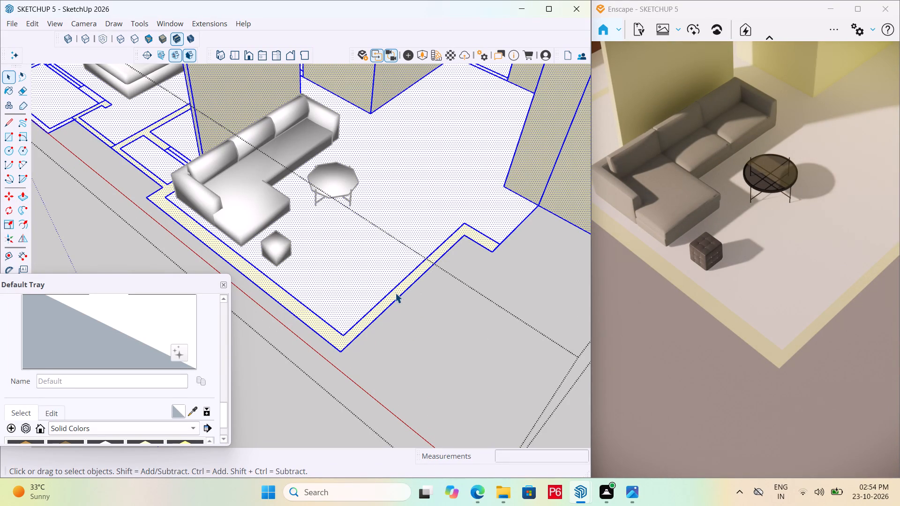
click(388, 296)
double_click(389, 297)
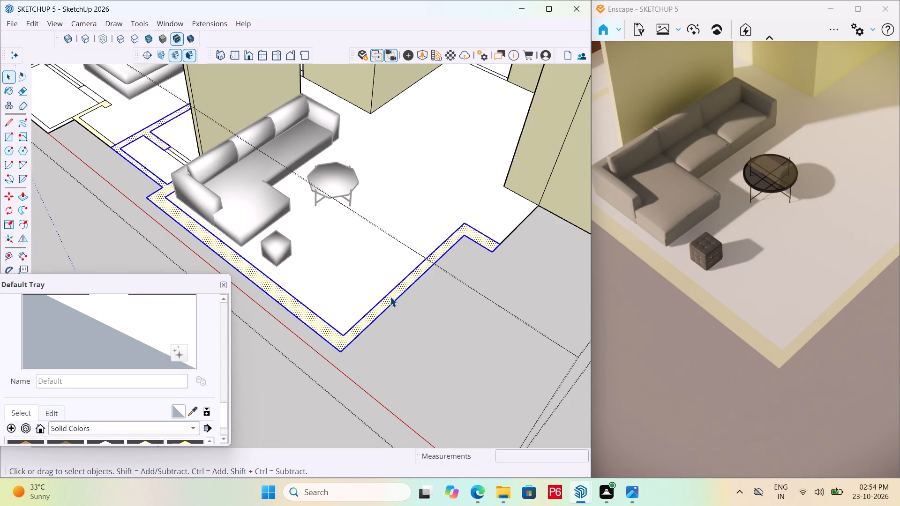
double_click(390, 297)
triple_click(391, 297)
click(391, 297)
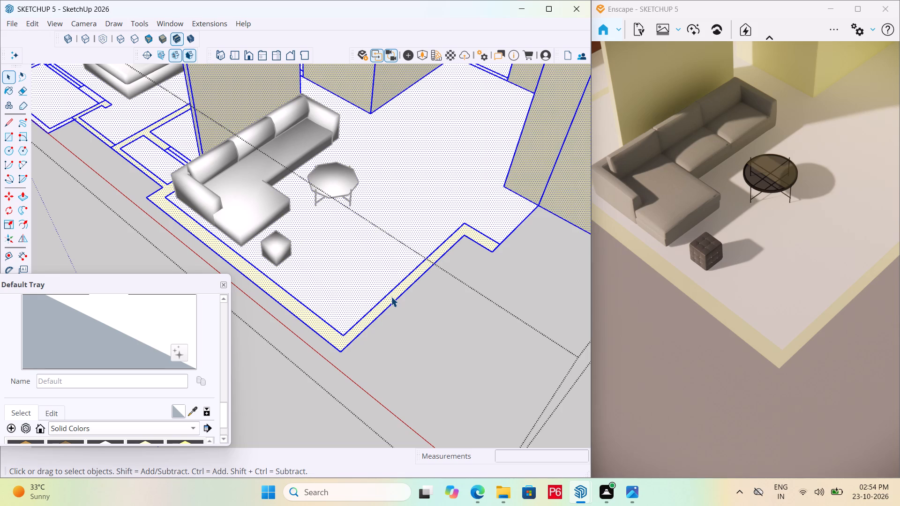
double_click(391, 297)
click(391, 296)
triple_click(391, 296)
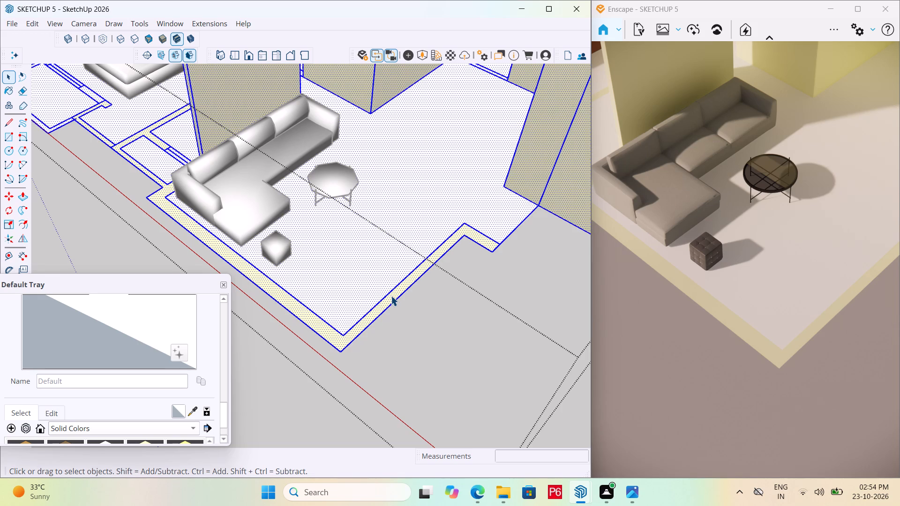
double_click(388, 298)
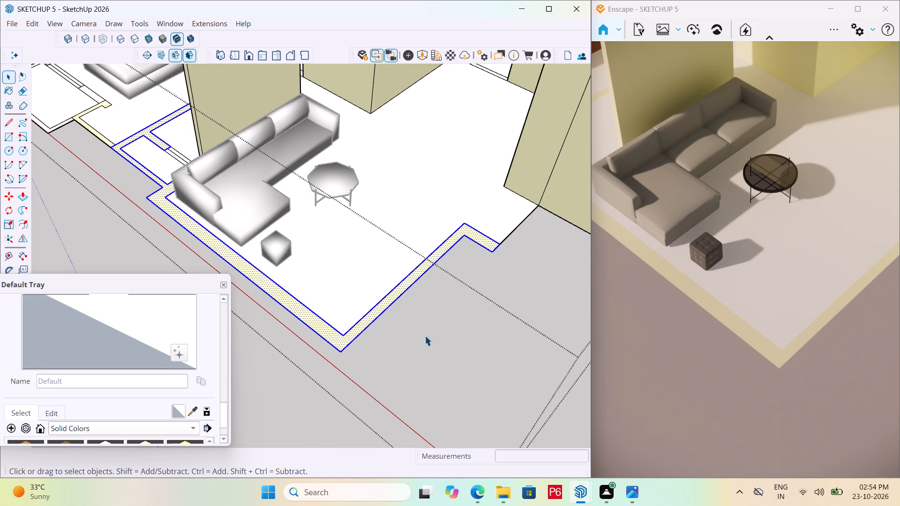
scroll(425, 335, down, 5)
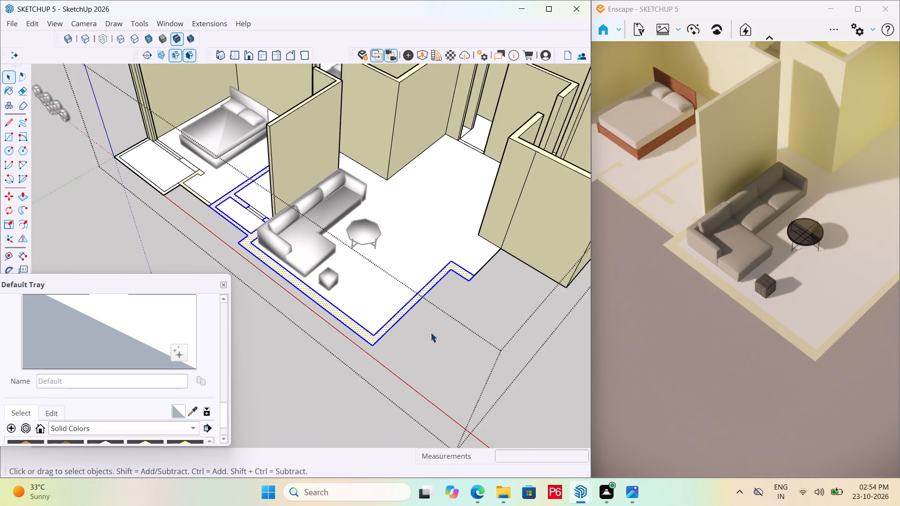
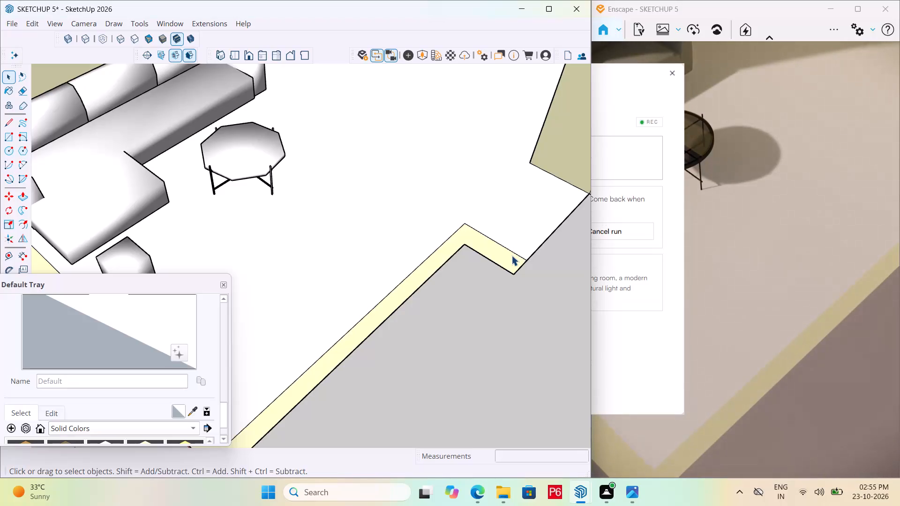
Draw a rectangle about 2' 3" by 9" over the short jog of the living room's wall outline.
key(r)
click(512, 275)
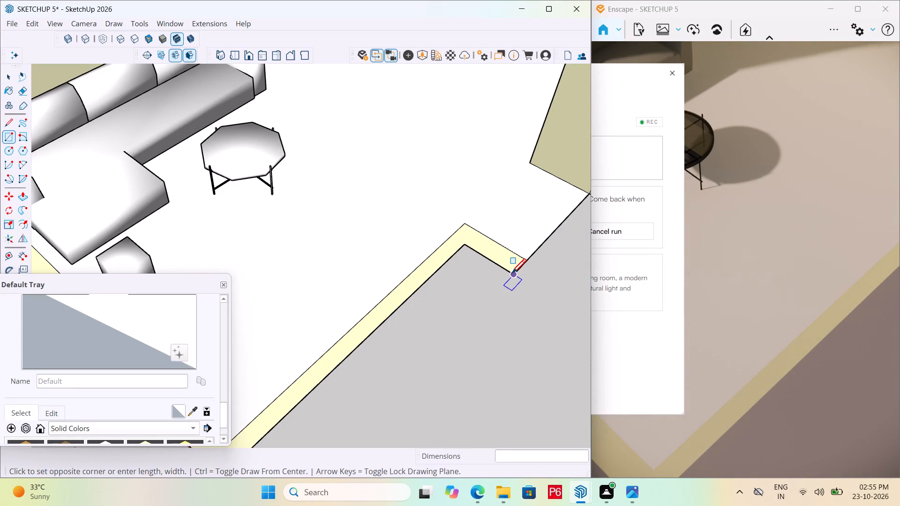
click(465, 222)
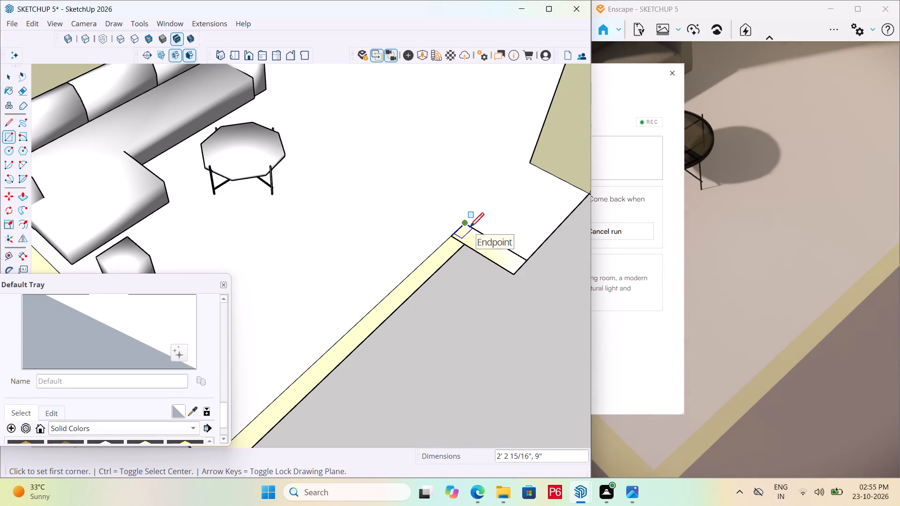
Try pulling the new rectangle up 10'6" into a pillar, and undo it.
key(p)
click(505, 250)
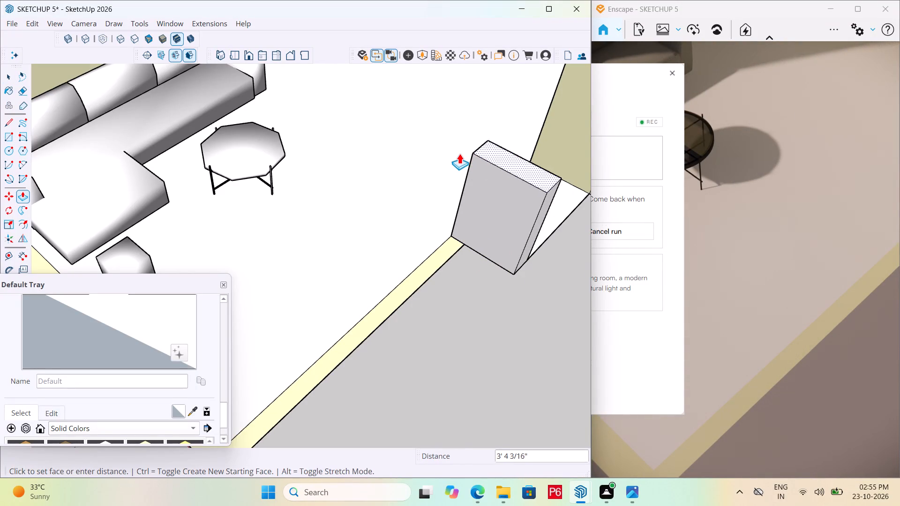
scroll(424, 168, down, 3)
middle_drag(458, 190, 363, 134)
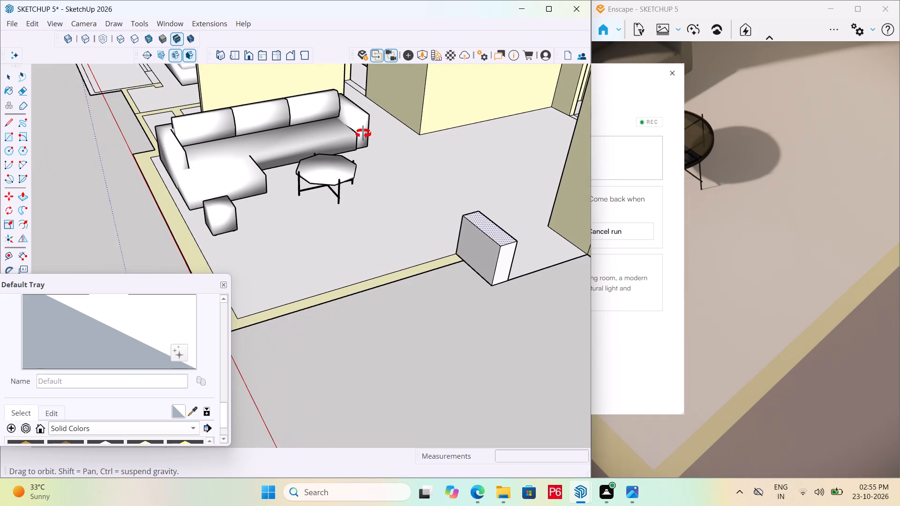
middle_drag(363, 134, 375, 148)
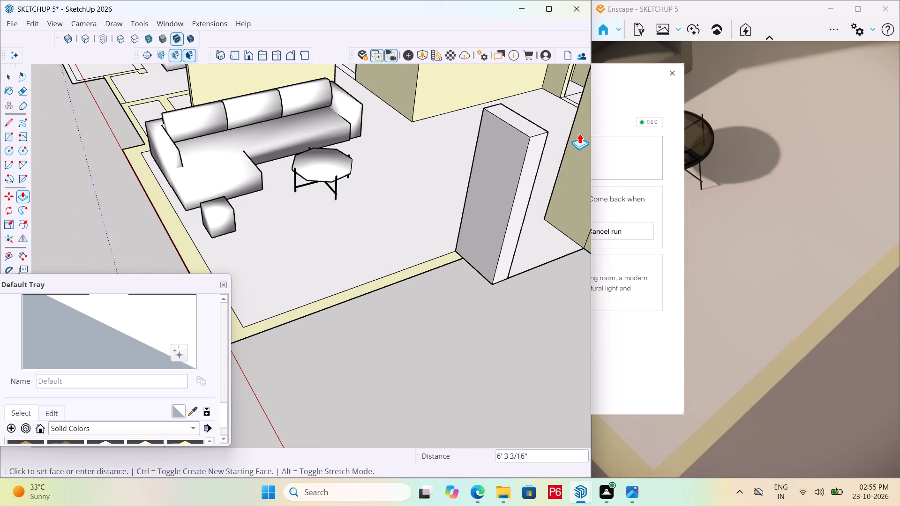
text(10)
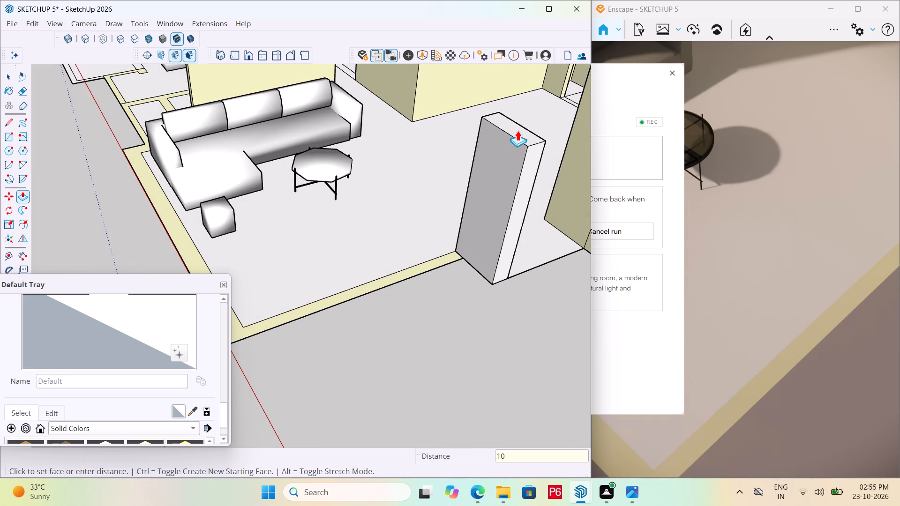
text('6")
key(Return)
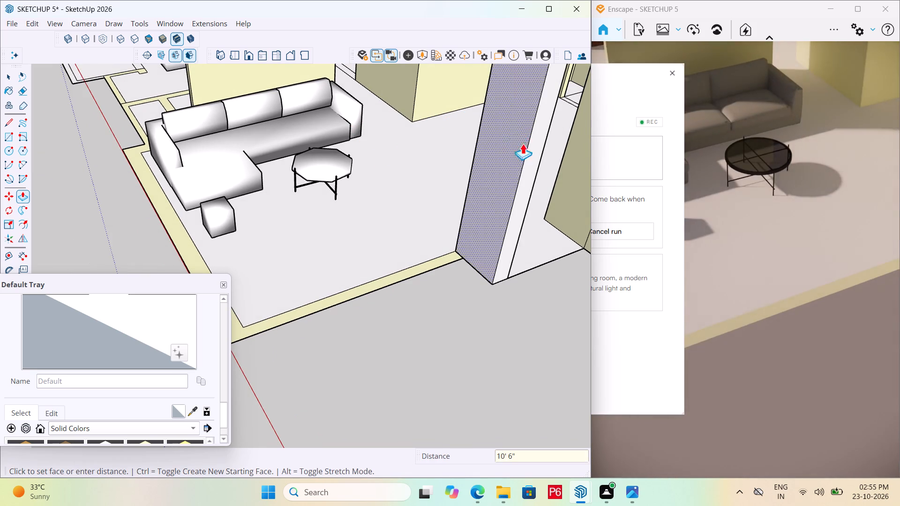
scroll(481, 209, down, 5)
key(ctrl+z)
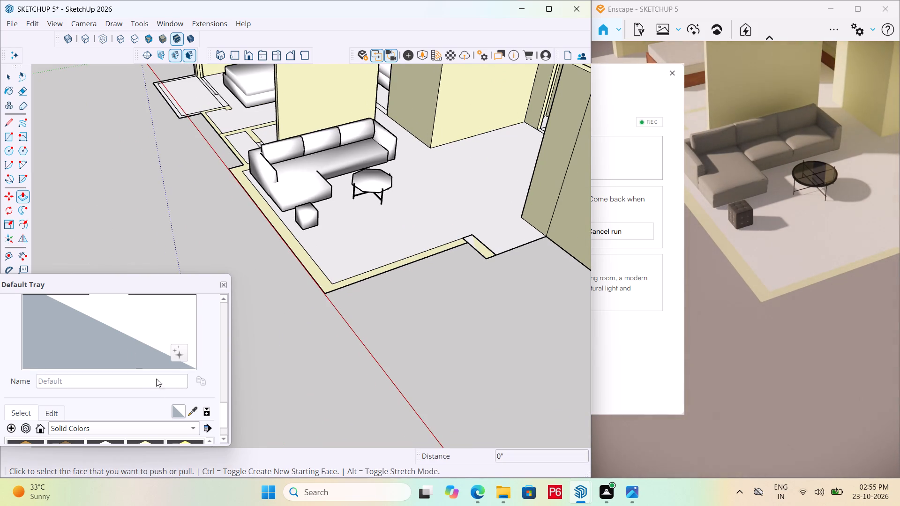
Sample the E01_Mint_Frost material from the wall strip and paint the new rectangle with it.
click(195, 410)
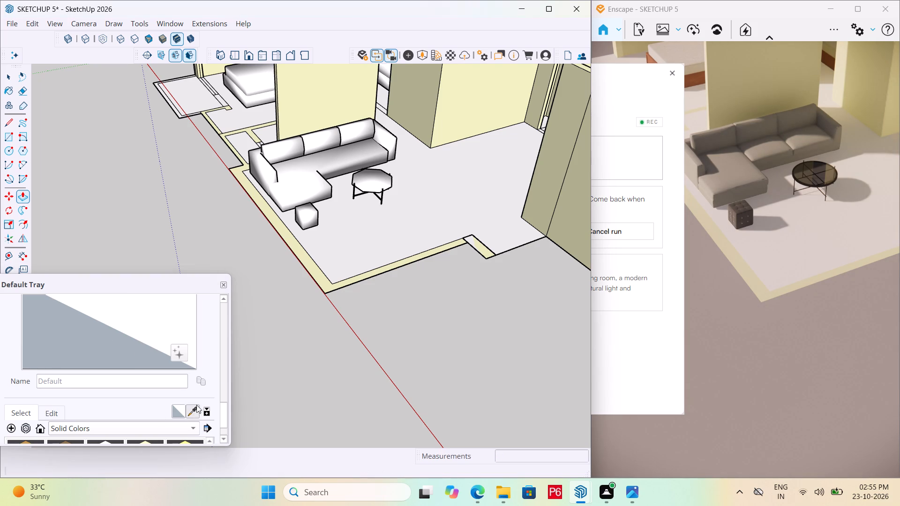
click(322, 285)
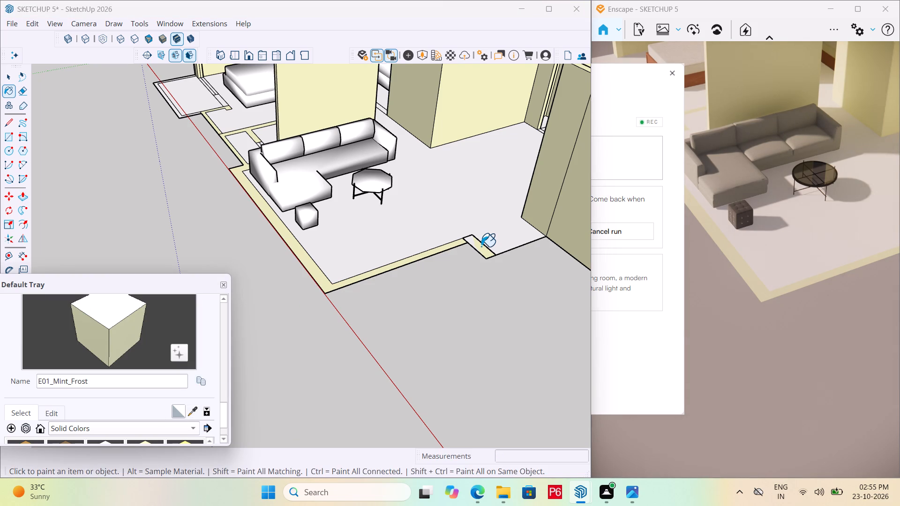
click(481, 248)
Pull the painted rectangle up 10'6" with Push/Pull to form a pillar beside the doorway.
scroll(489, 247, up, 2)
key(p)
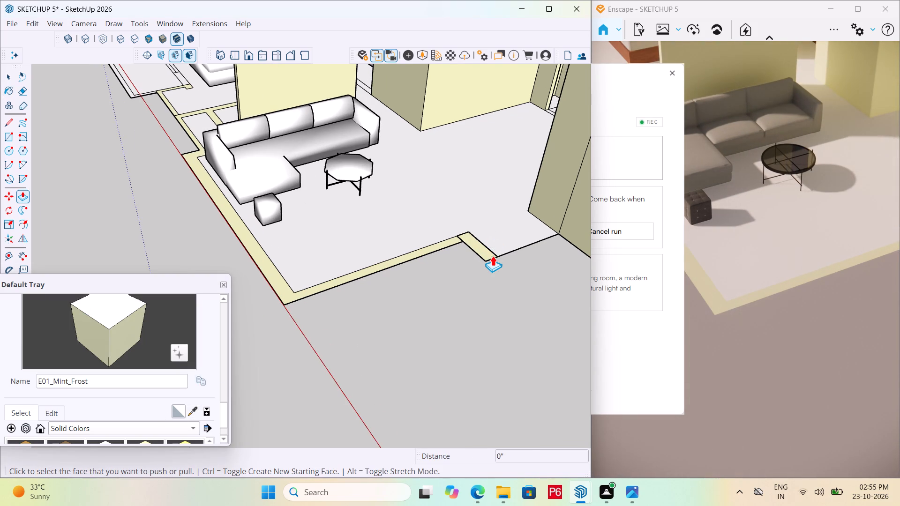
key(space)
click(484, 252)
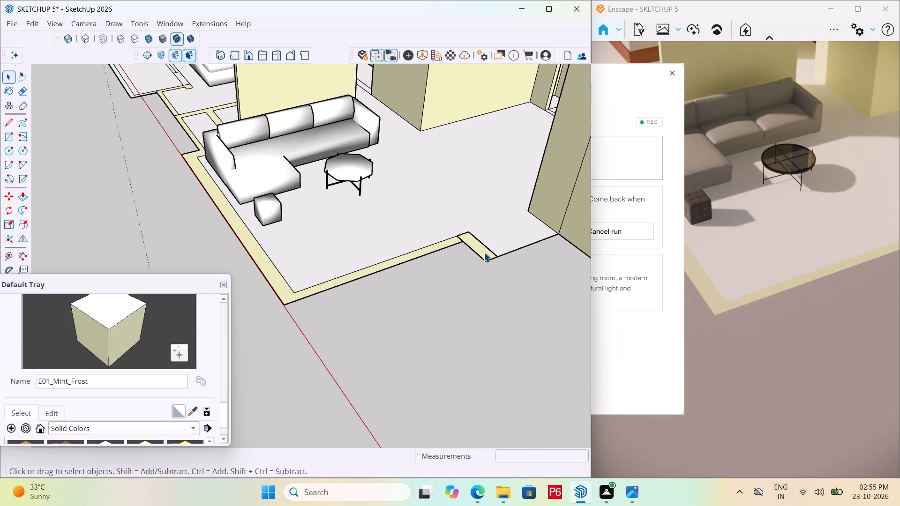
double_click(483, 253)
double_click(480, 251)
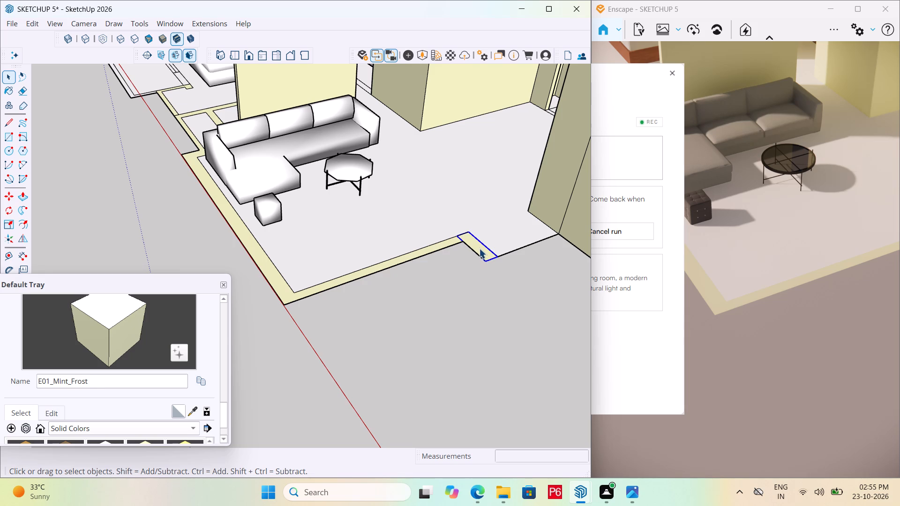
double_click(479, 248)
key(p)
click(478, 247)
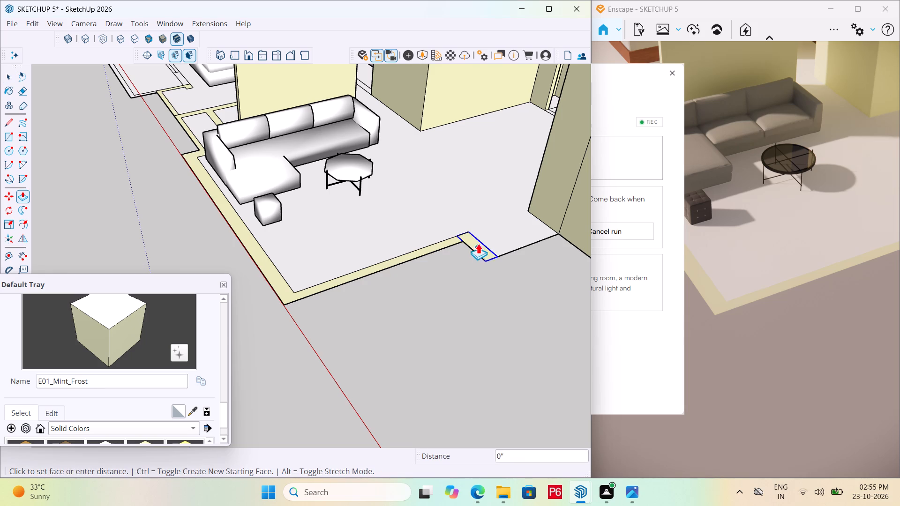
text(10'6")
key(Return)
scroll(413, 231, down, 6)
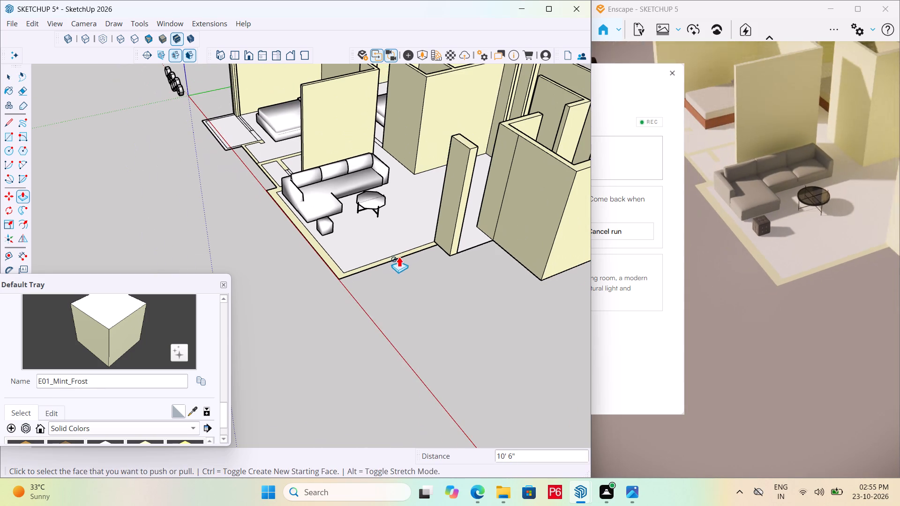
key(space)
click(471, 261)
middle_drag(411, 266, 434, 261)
Save the model.
key(ctrl+s)
key(ctrl+s)
key(ctrl+s)
Open the floor-plan group and offset the living room floor face by about 1 5/16" with Push/Pull.
scroll(400, 267, up, 3)
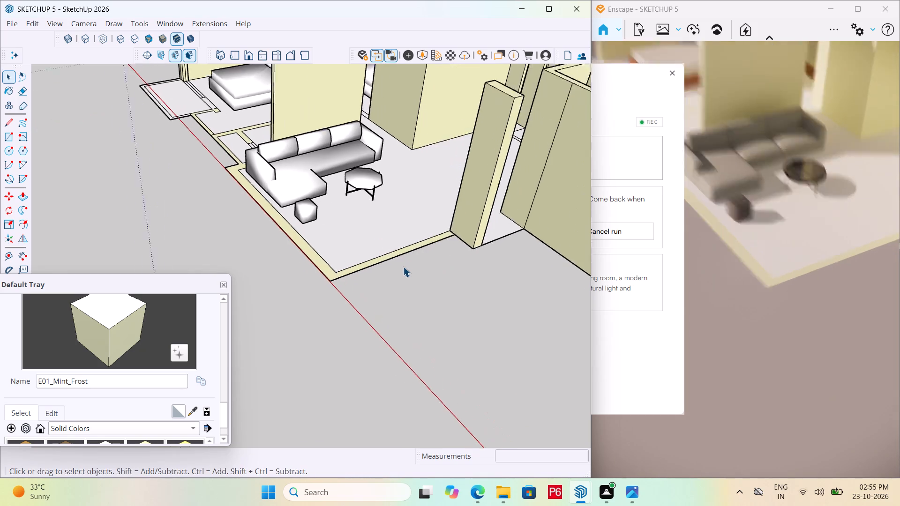
scroll(403, 267, up, 2)
key(space)
click(436, 237)
double_click(422, 243)
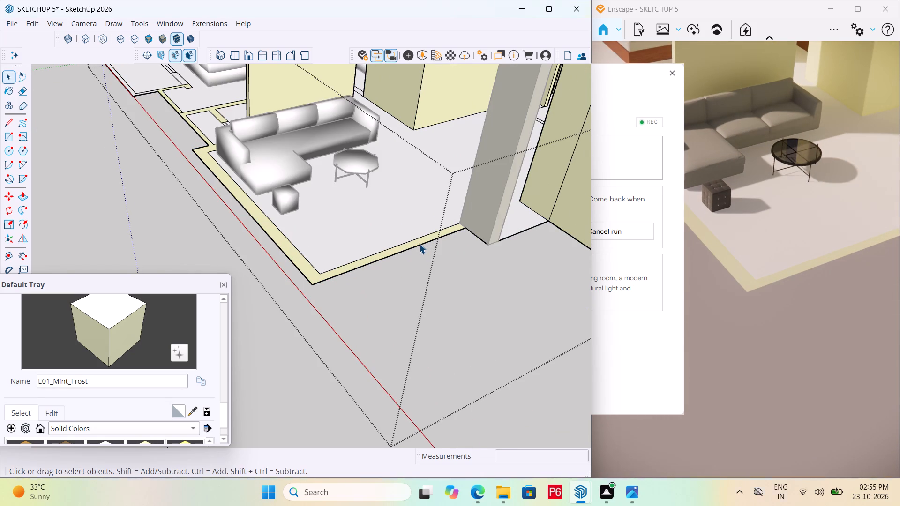
click(419, 244)
click(425, 239)
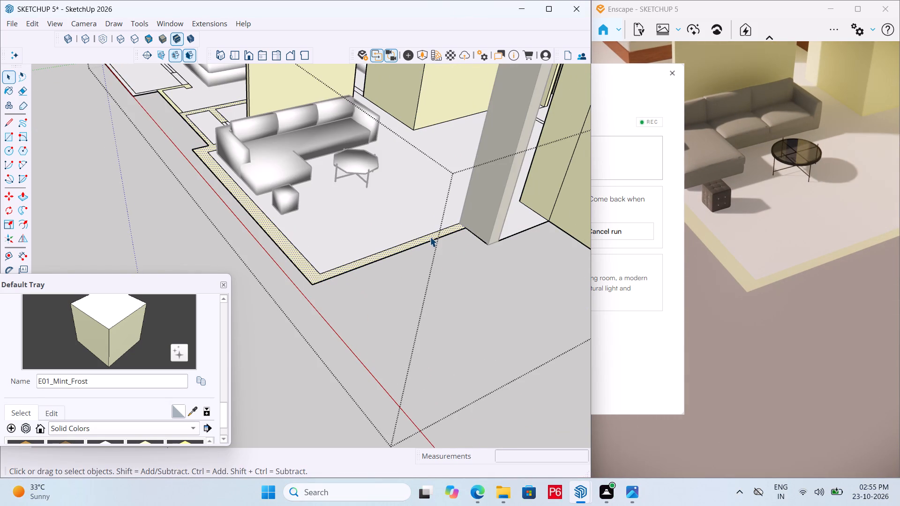
key(p)
click(428, 231)
Draw a rectangle over the living room's front wall strip, from the pillar's inner corner to the outer corner of the room.
scroll(398, 253, up, 1)
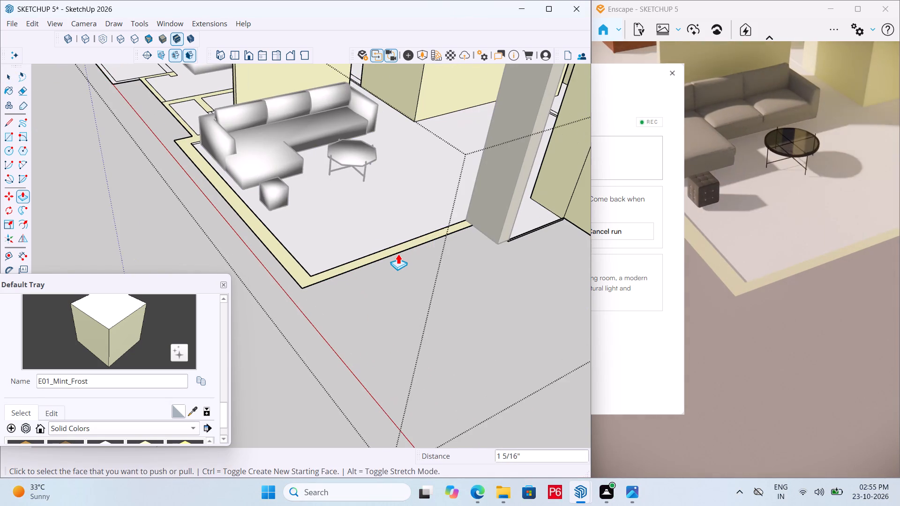
scroll(411, 251, up, 3)
scroll(318, 296, down, 5)
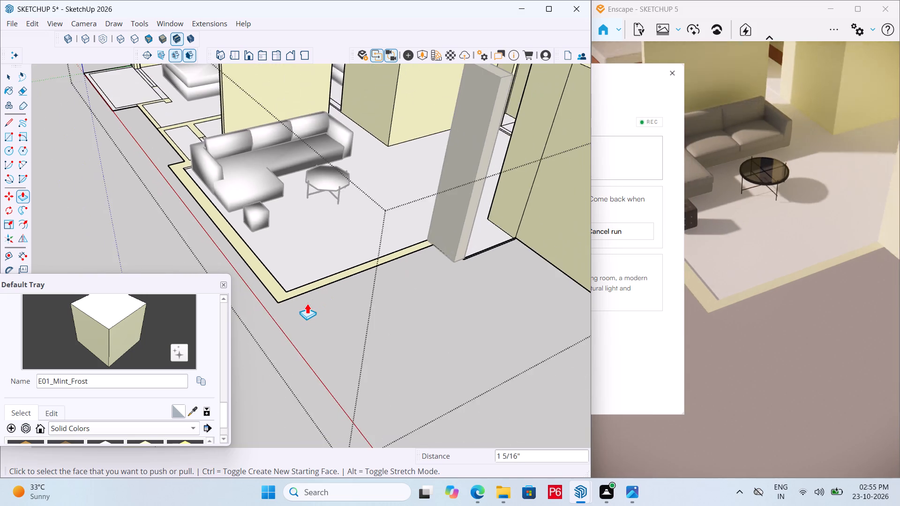
scroll(315, 299, down, 10)
scroll(366, 268, up, 11)
key(r)
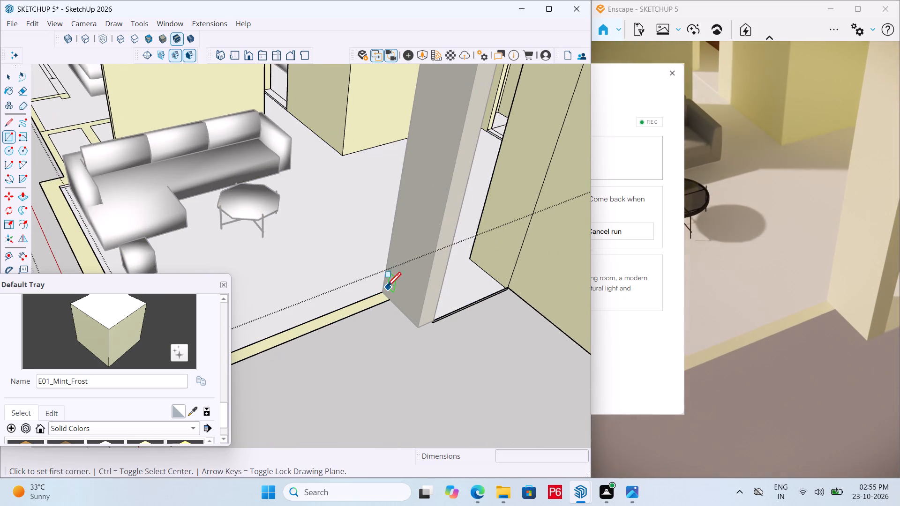
click(383, 292)
scroll(467, 233, down, 5)
scroll(542, 219, down, 5)
scroll(397, 301, up, 2)
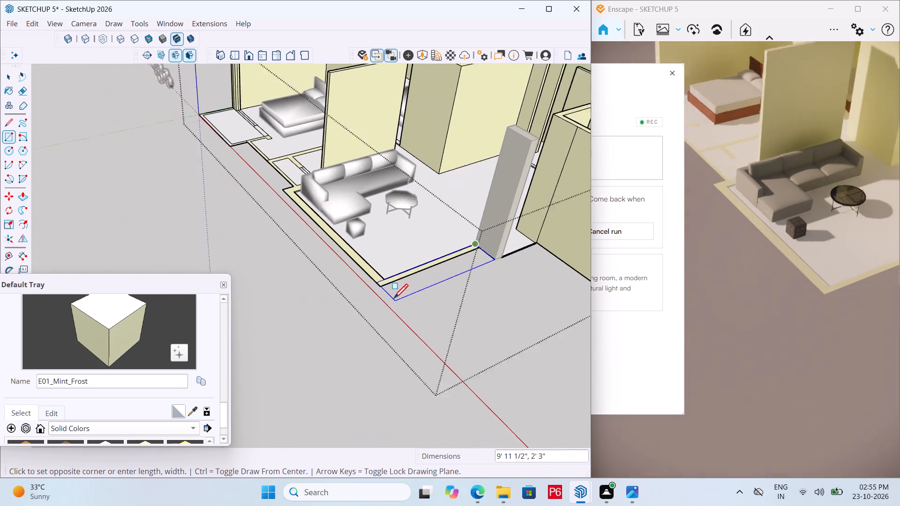
scroll(394, 300, up, 7)
click(375, 278)
Extrude the front wall strip rectangle 10'6" high and close the group.
key(space)
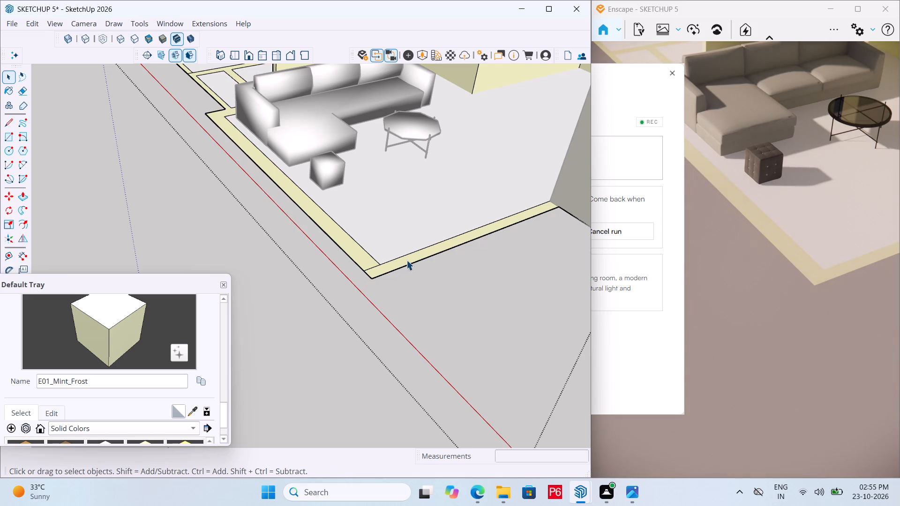
key(p)
click(413, 256)
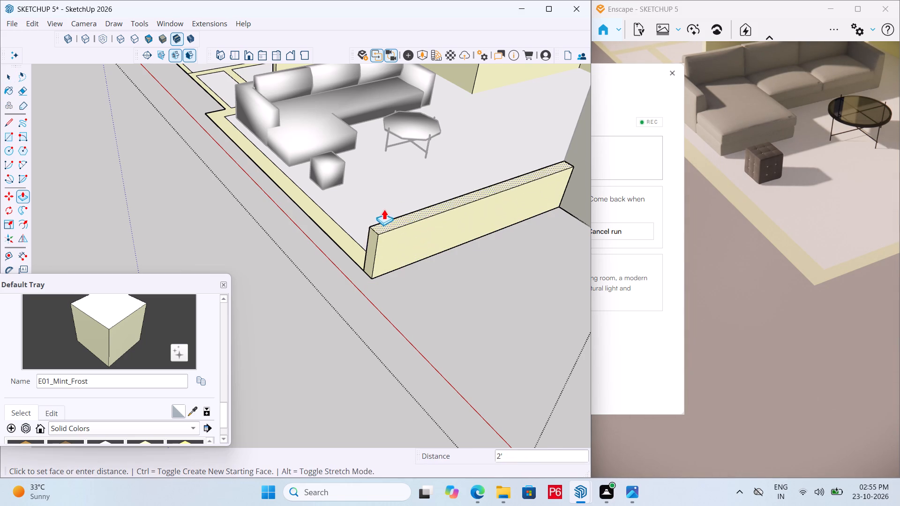
scroll(381, 210, down, 7)
scroll(340, 269, down, 4)
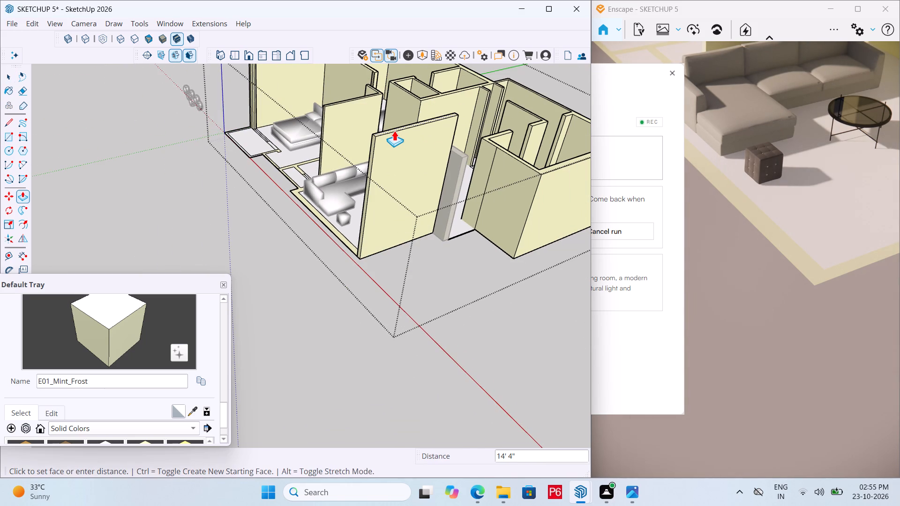
text(10'6")
key(Return)
key(space)
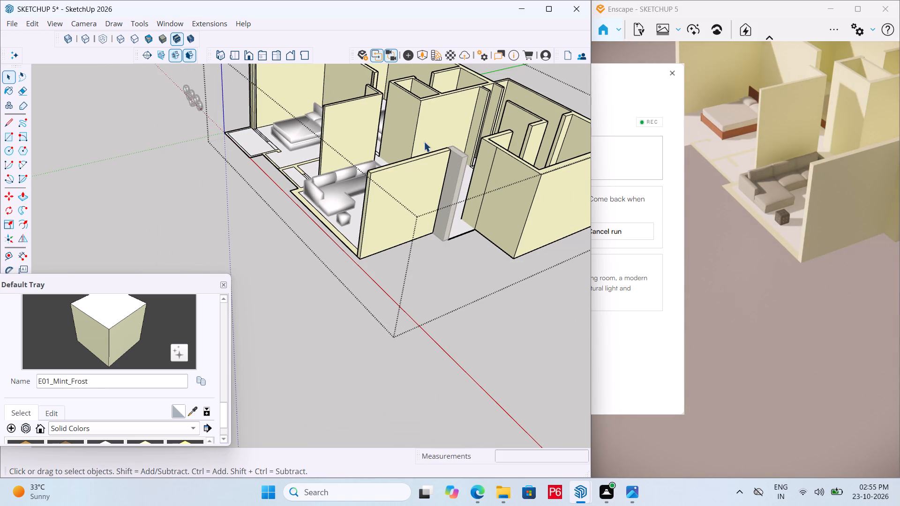
click(435, 292)
drag(435, 289, 441, 289)
double_click(505, 305)
Push the top face of the pillar beside the doorway down about 10' 7 5/16" to the floor edge.
click(453, 207)
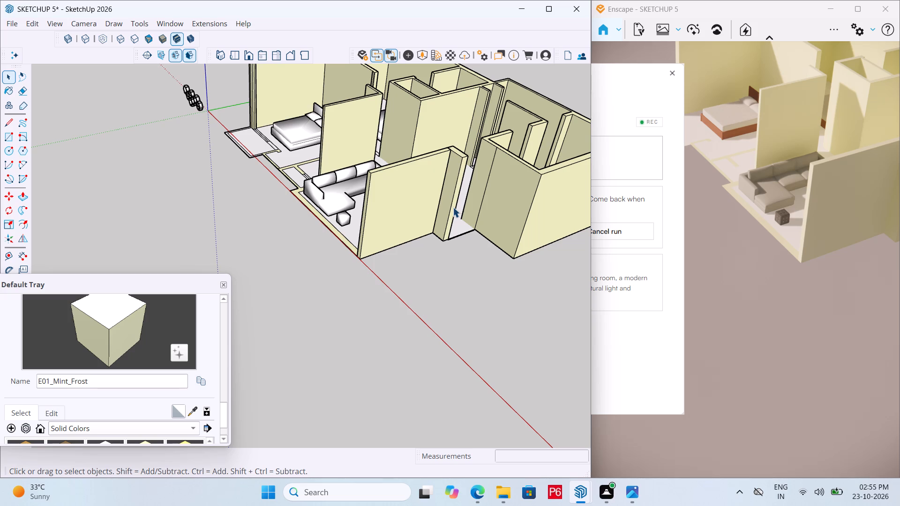
scroll(461, 132, up, 9)
double_click(458, 175)
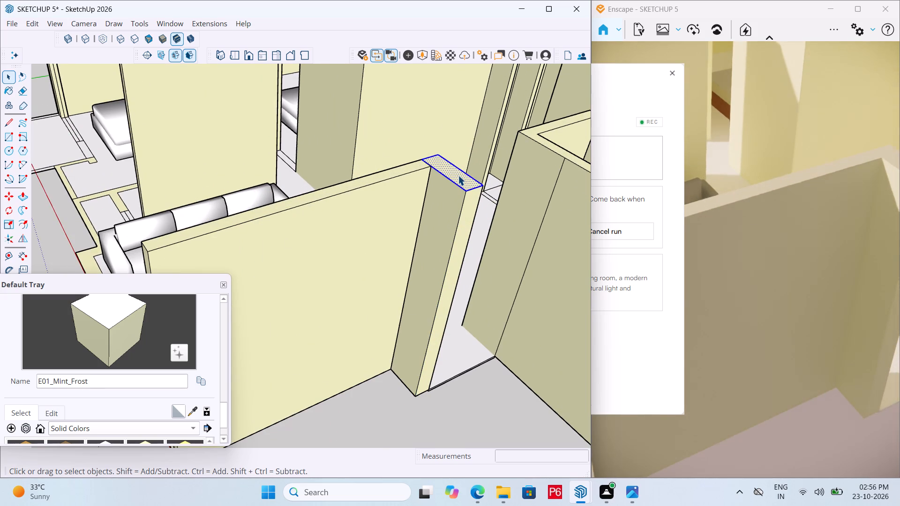
key(p)
click(458, 175)
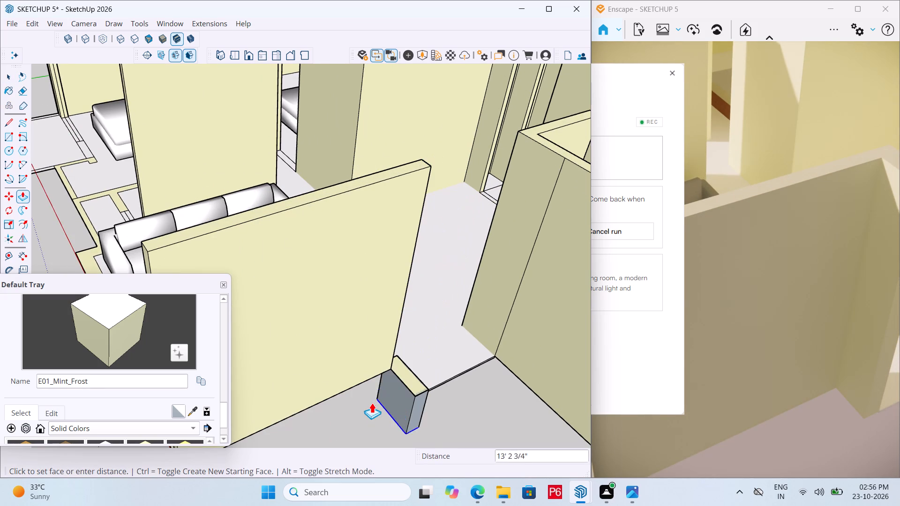
click(464, 378)
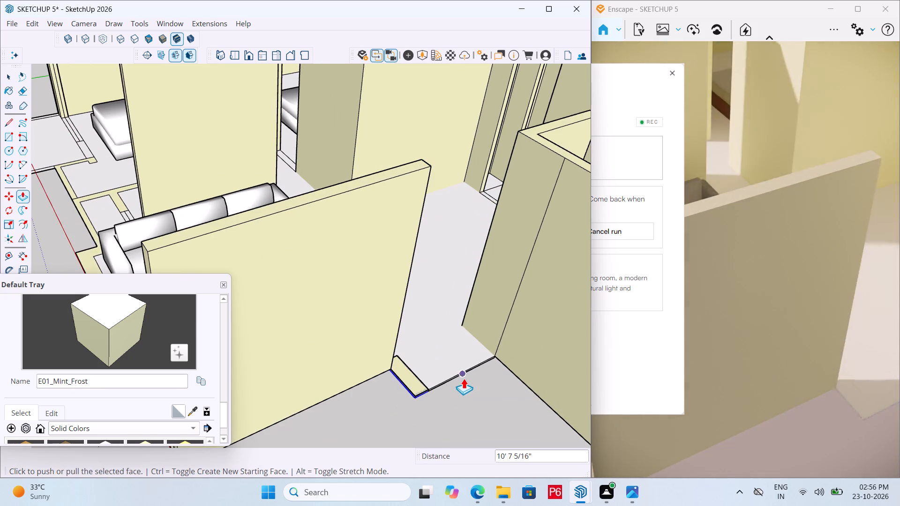
Push/Pull the face left at the pillar's base to line up with the doorway's floor edge.
middle_drag(464, 378, 342, 338)
scroll(380, 409, up, 11)
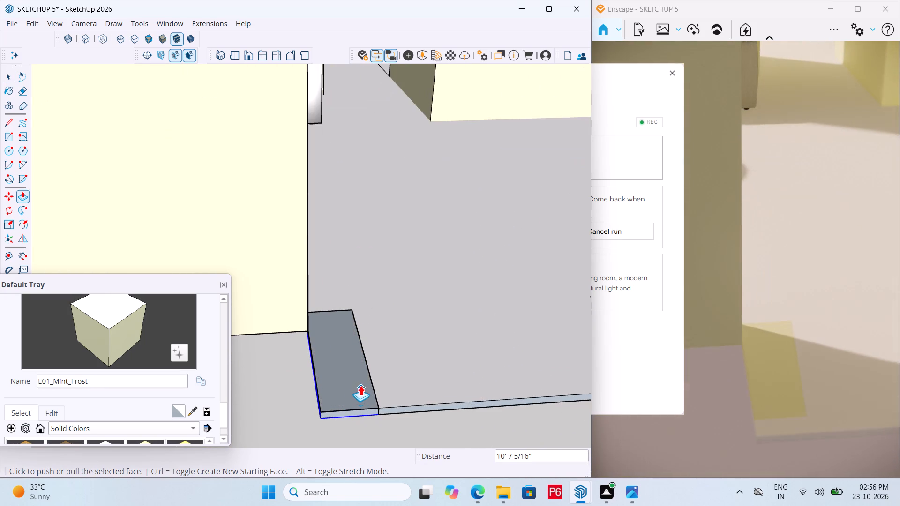
click(352, 390)
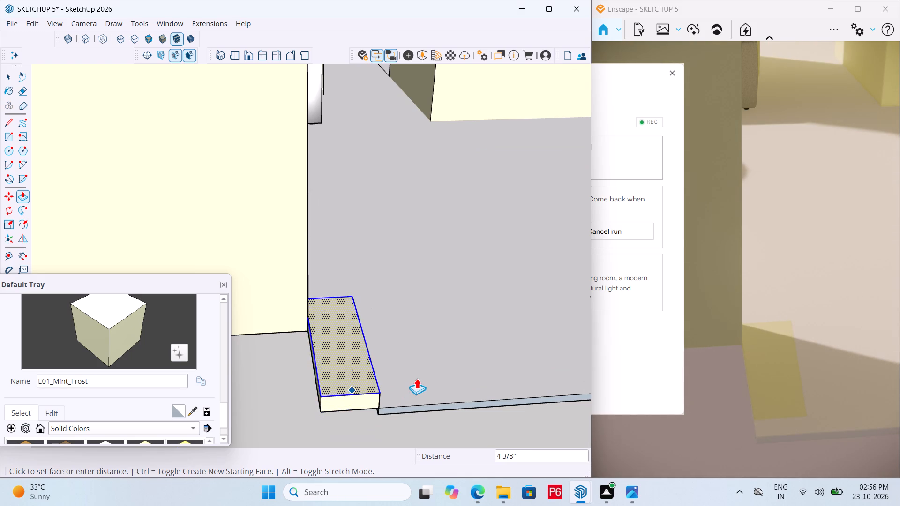
middle_drag(394, 387, 401, 273)
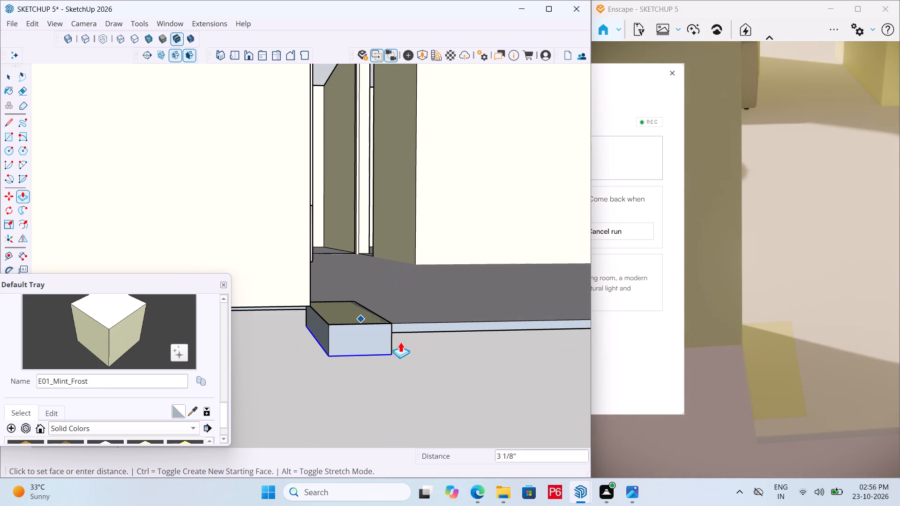
click(450, 322)
middle_drag(352, 339, 385, 428)
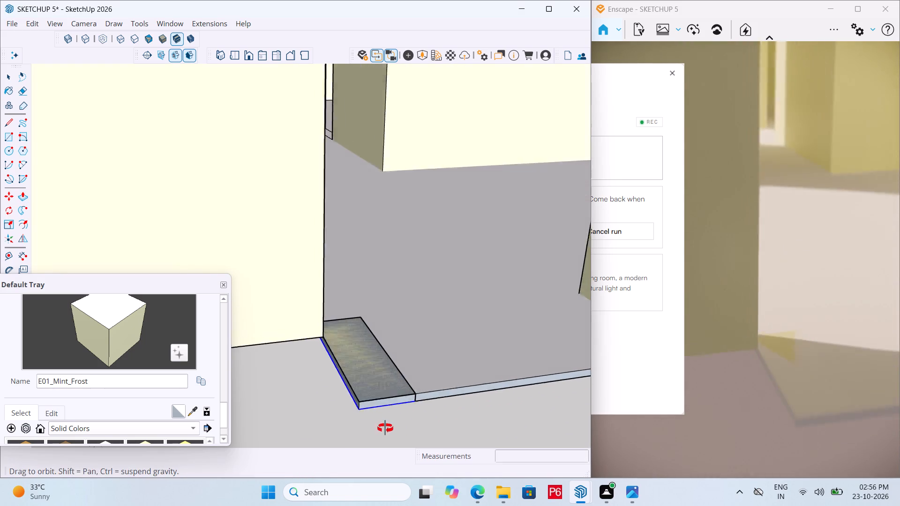
middle_drag(385, 428, 387, 431)
key(Escape)
scroll(347, 379, down, 11)
key(space)
click(433, 383)
middle_drag(359, 386, 389, 422)
scroll(359, 386, down, 1)
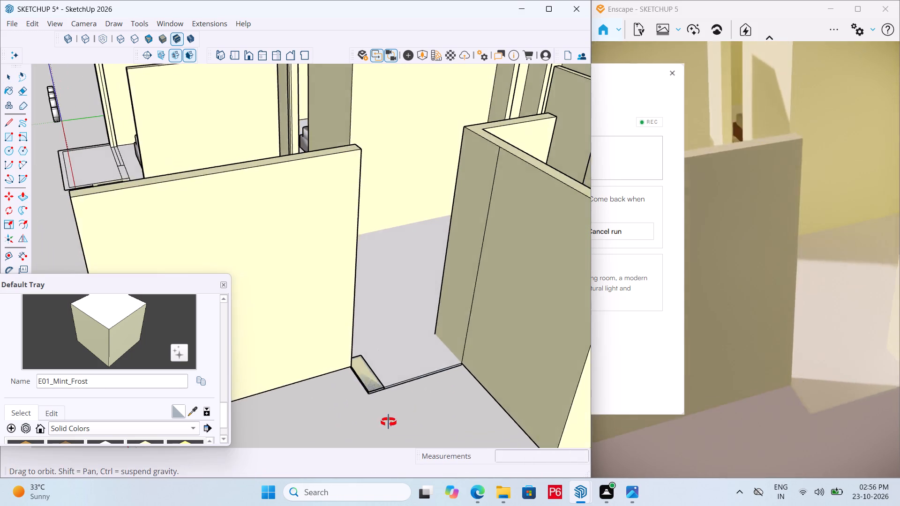
Open the floor group for editing and draw a rectangle over the pillar's footprint, from the wall end's corner to the floor's outer edge.
middle_drag(389, 422, 394, 419)
scroll(382, 362, up, 3)
click(378, 363)
double_click(384, 345)
double_click(384, 345)
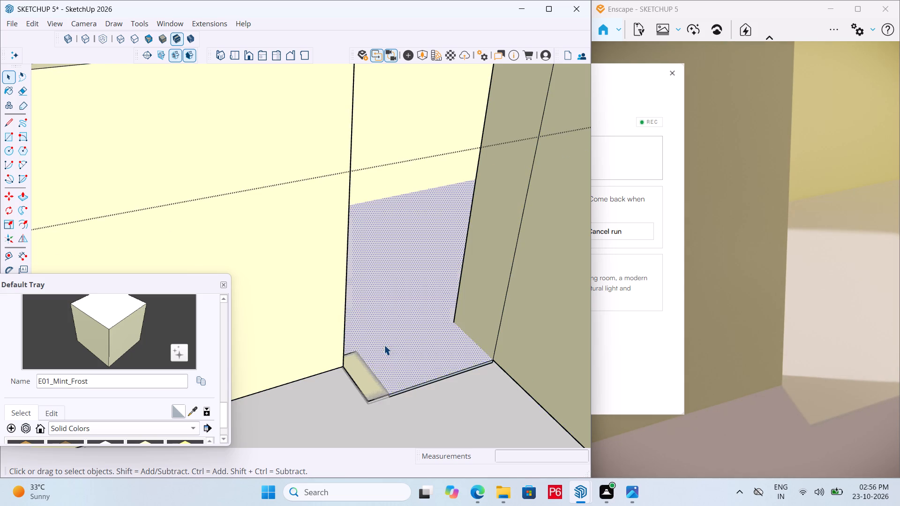
scroll(367, 384, up, 5)
key(r)
middle_drag(368, 384, 245, 368)
middle_drag(281, 339, 217, 348)
click(263, 330)
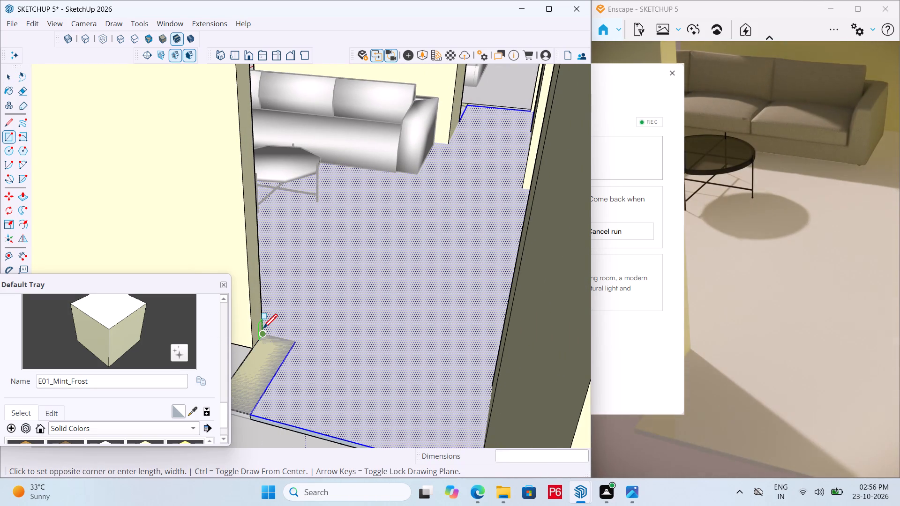
click(254, 412)
Push/Pull the footprint rectangle beside the doorway up 10' to form the pillar.
scroll(279, 396, down, 1)
middle_drag(279, 396, 337, 388)
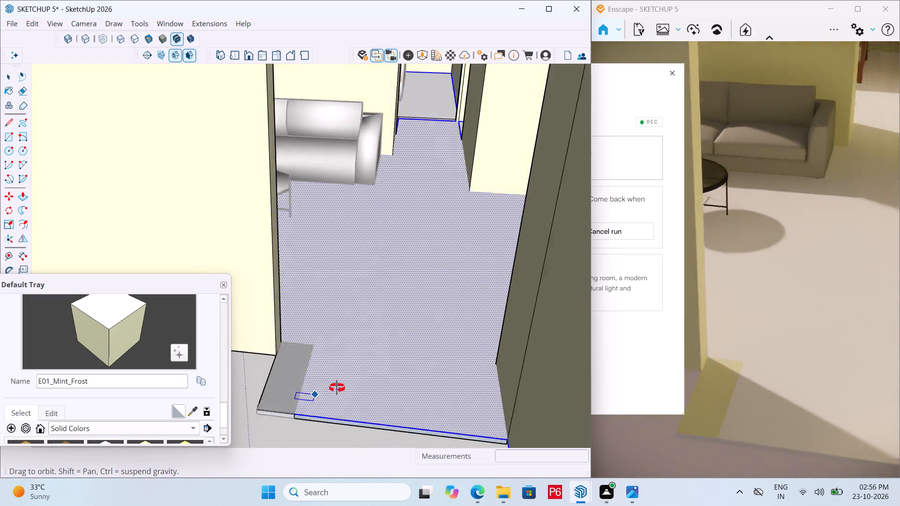
middle_drag(337, 388, 374, 387)
key(p)
click(328, 389)
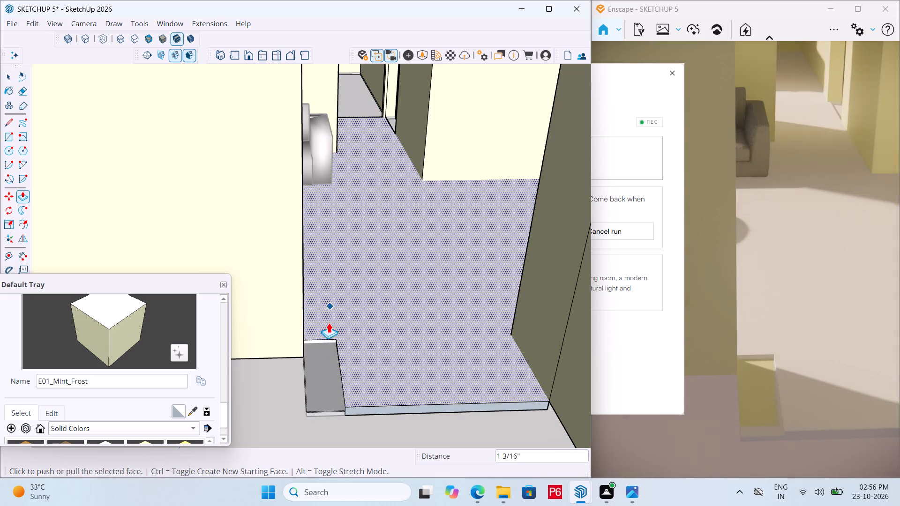
key(ctrl+z)
click(320, 381)
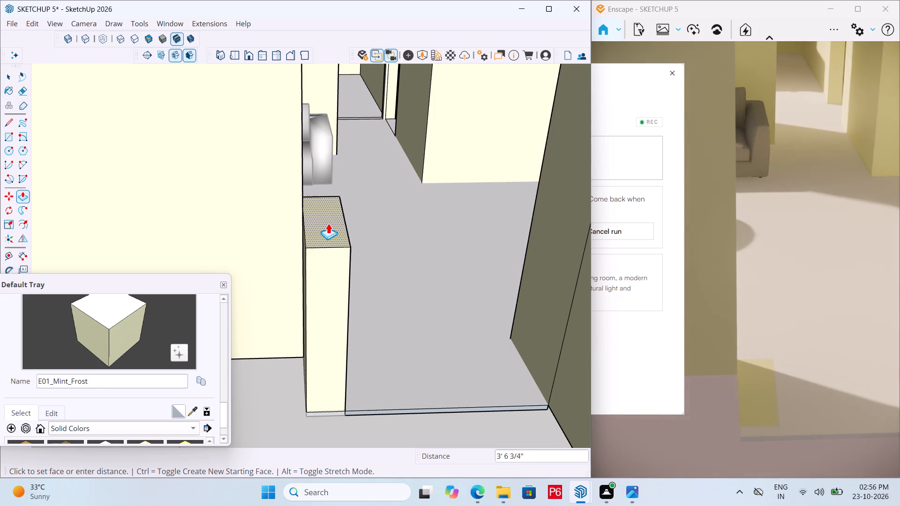
text(10'")
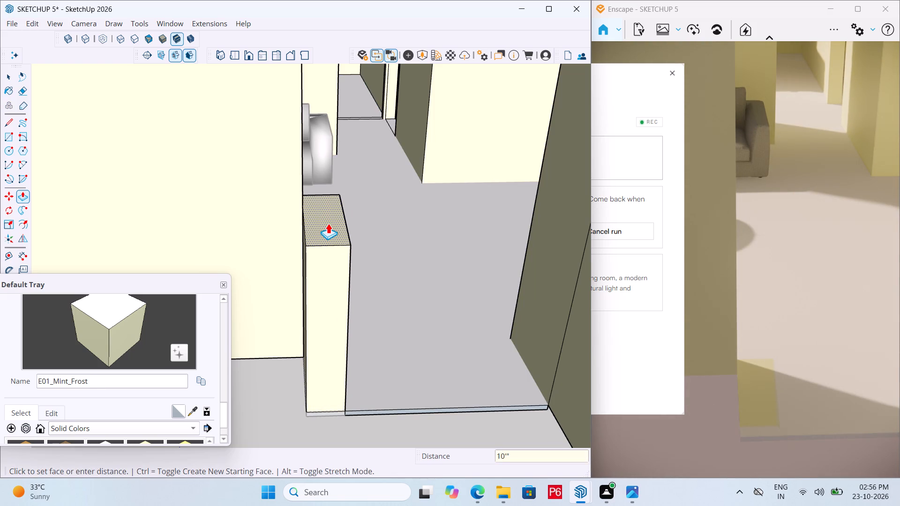
key(Return)
key(Return)
Raise the pillar's top face by 6" to align with the top of the adjoining wall.
scroll(396, 146, down, 7)
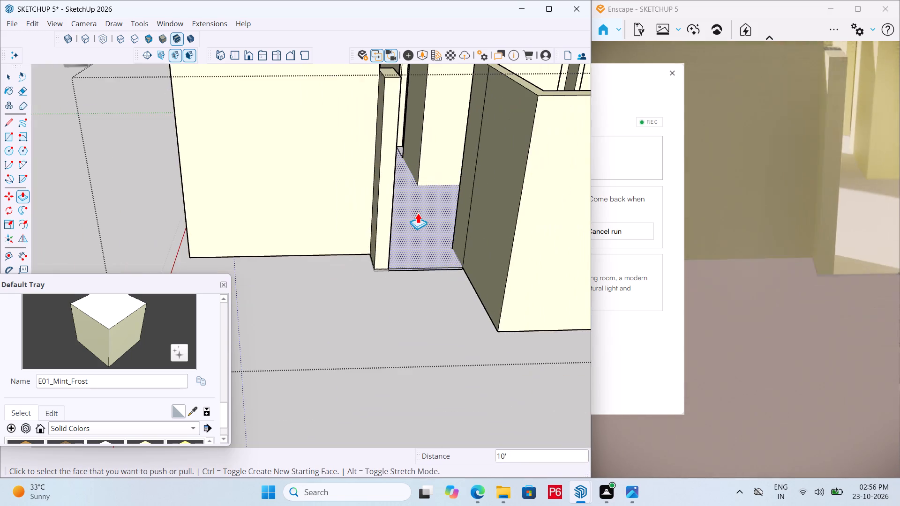
middle_drag(385, 201, 409, 223)
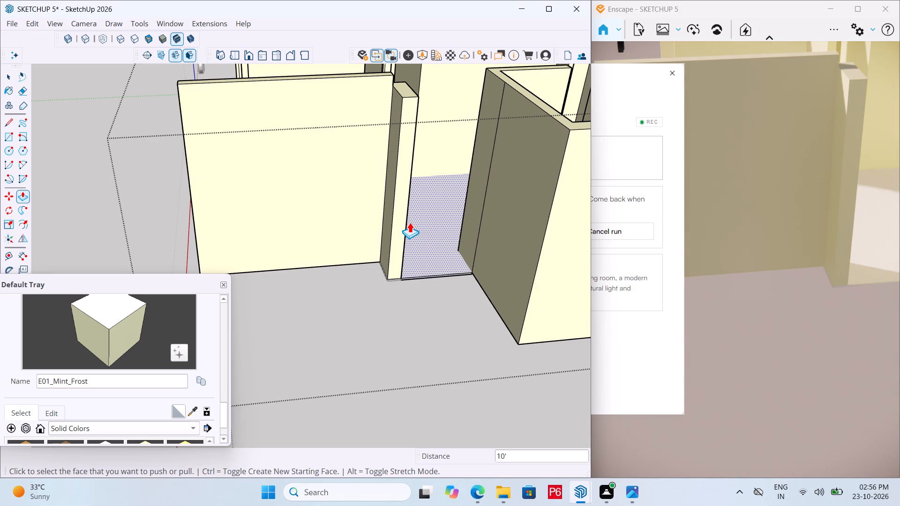
scroll(357, 313, down, 4)
scroll(432, 102, up, 6)
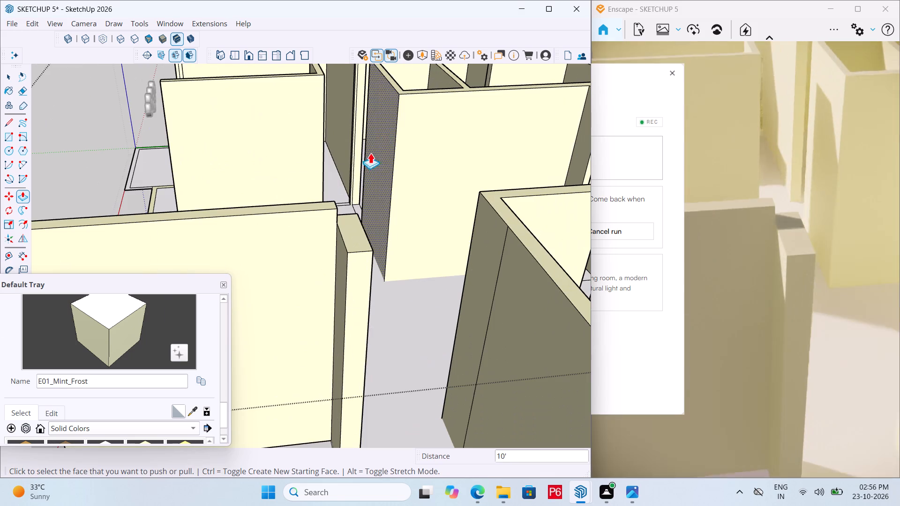
click(355, 234)
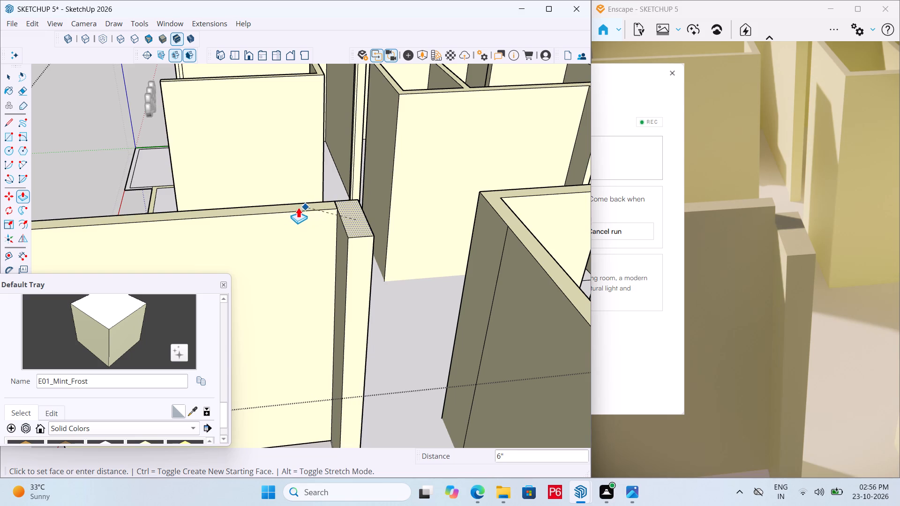
scroll(282, 202, up, 5)
click(367, 217)
scroll(561, 161, down, 7)
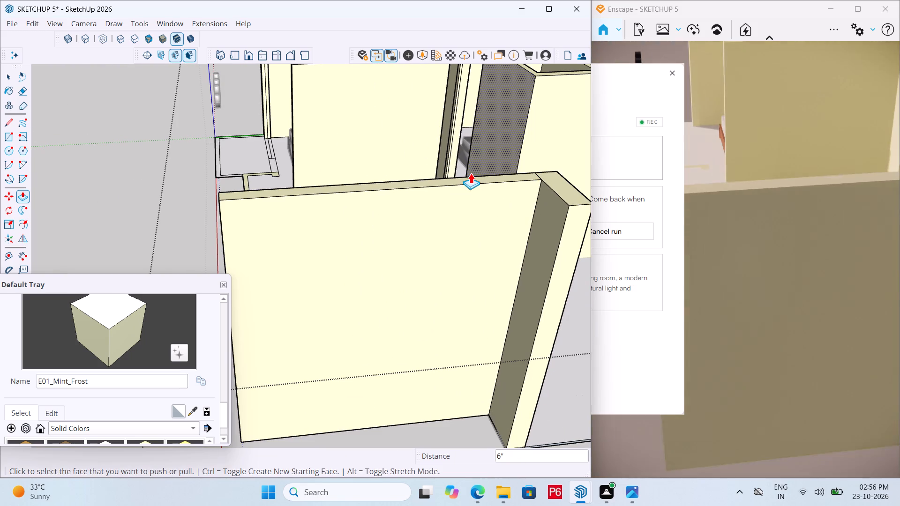
Save the model.
key(ctrl+s)
key(ctrl+s)
key(ctrl+s)
key(ctrl+s)
key(ctrl+s)
key(ctrl+s)
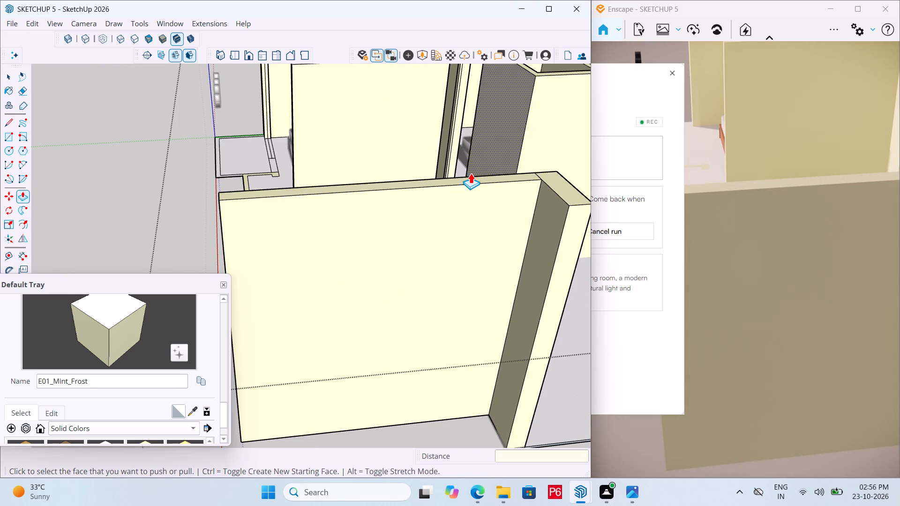
key(ctrl+s)
key(ctrl+s)
key(ctrl+s)
key(ctrl+s)
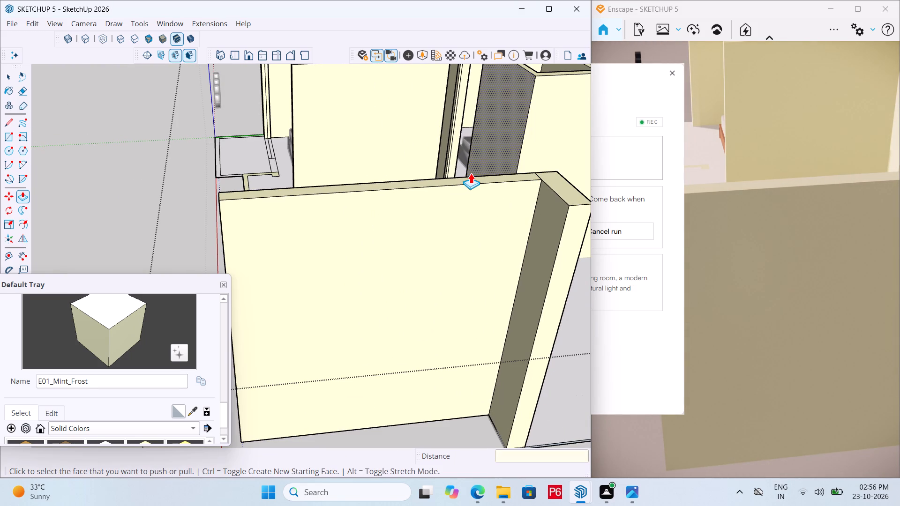
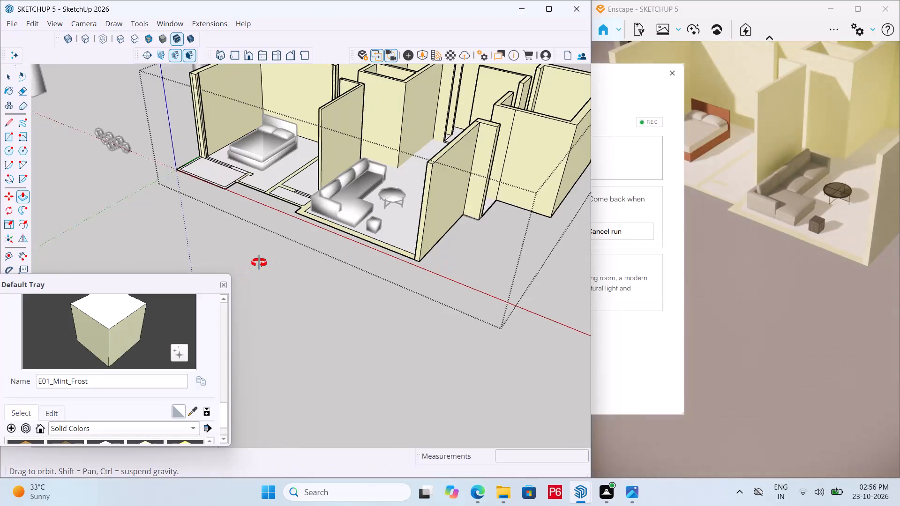
Save the apartment model with the rebuilt pillar.
key(ctrl+s)
key(ctrl+s)
key(ctrl+s)
key(ctrl+s)
key(ctrl+s)
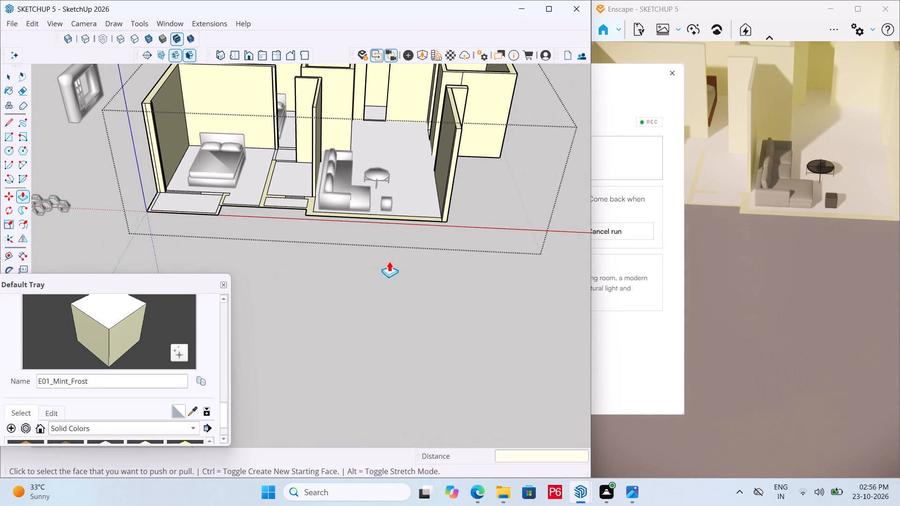
Switch to the Enscape render view to examine the living room walls and pillar.
click(733, 131)
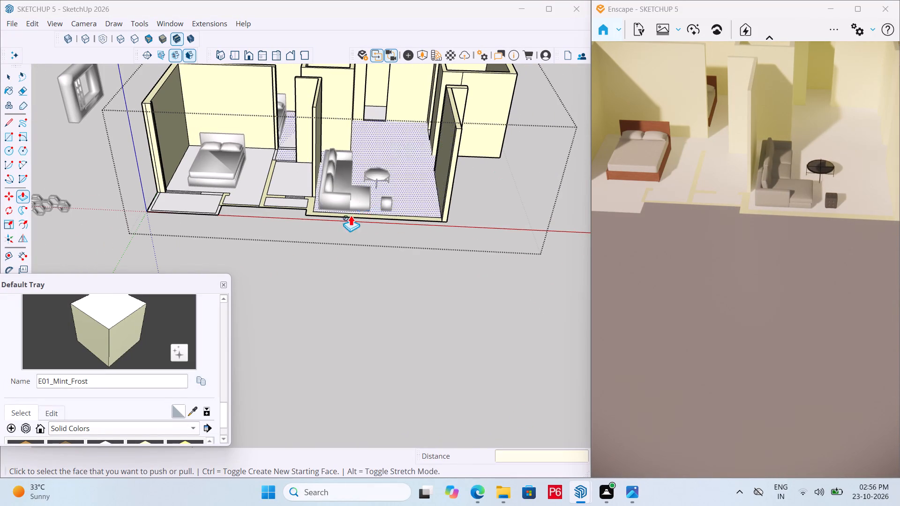
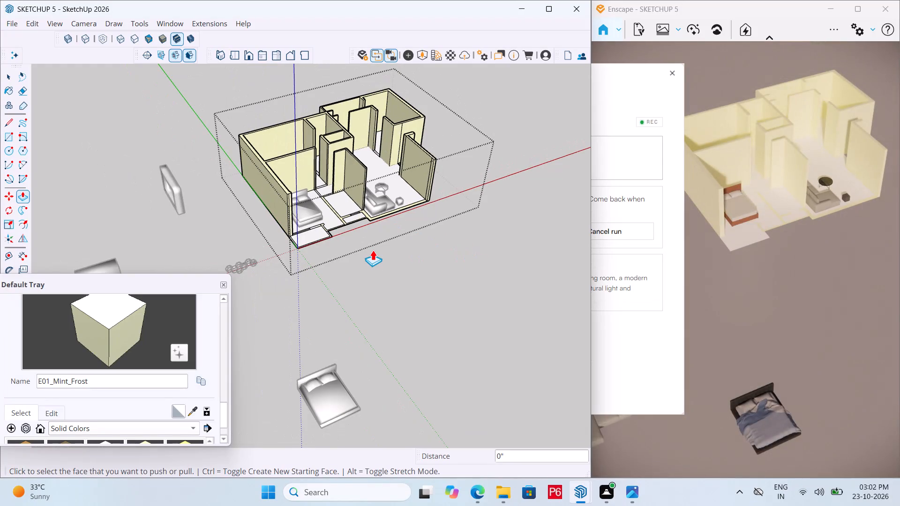
Save the apartment model.
key(ctrl+s)
key(ctrl+s)
key(ctrl+s)
key(ctrl+s)
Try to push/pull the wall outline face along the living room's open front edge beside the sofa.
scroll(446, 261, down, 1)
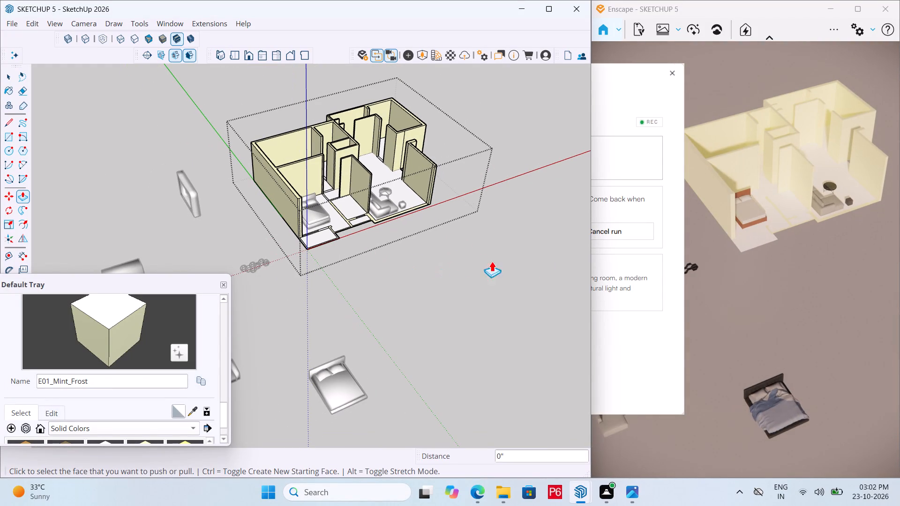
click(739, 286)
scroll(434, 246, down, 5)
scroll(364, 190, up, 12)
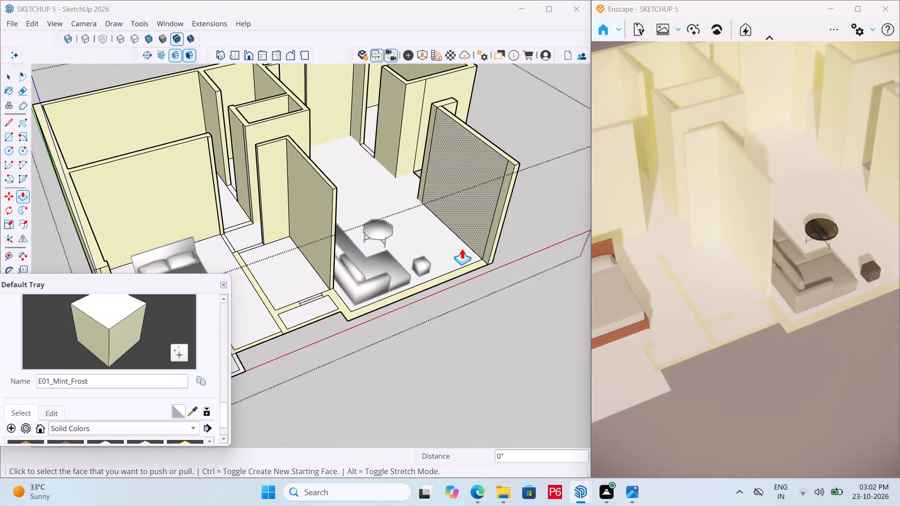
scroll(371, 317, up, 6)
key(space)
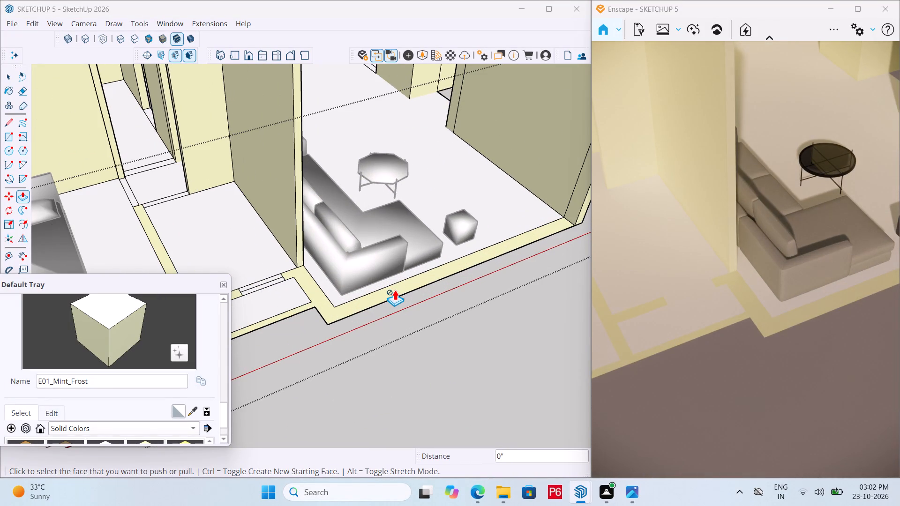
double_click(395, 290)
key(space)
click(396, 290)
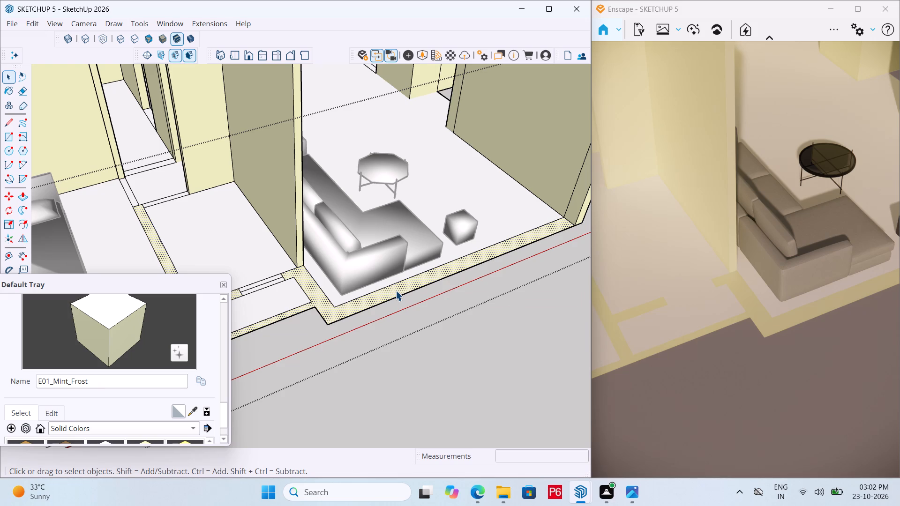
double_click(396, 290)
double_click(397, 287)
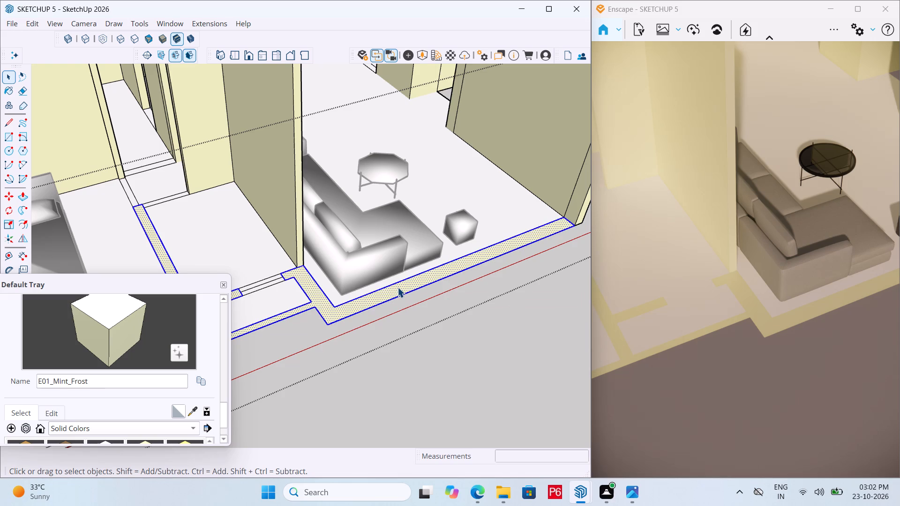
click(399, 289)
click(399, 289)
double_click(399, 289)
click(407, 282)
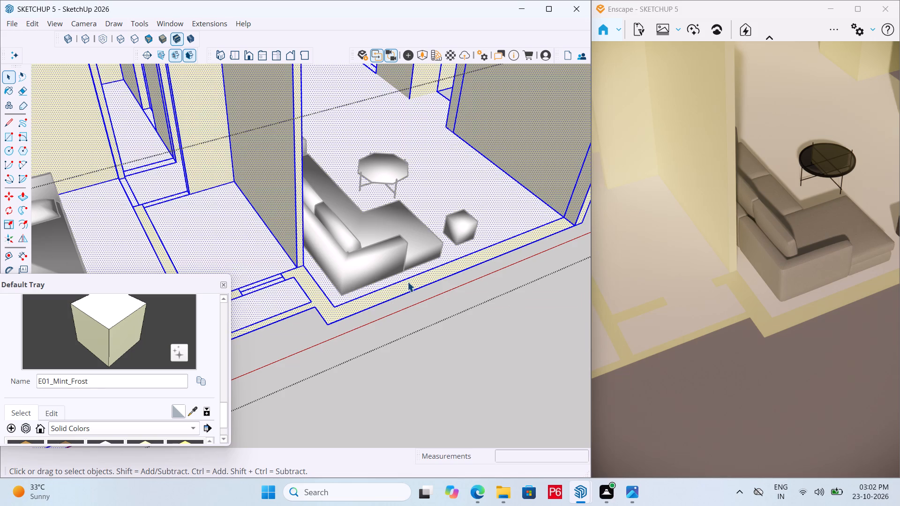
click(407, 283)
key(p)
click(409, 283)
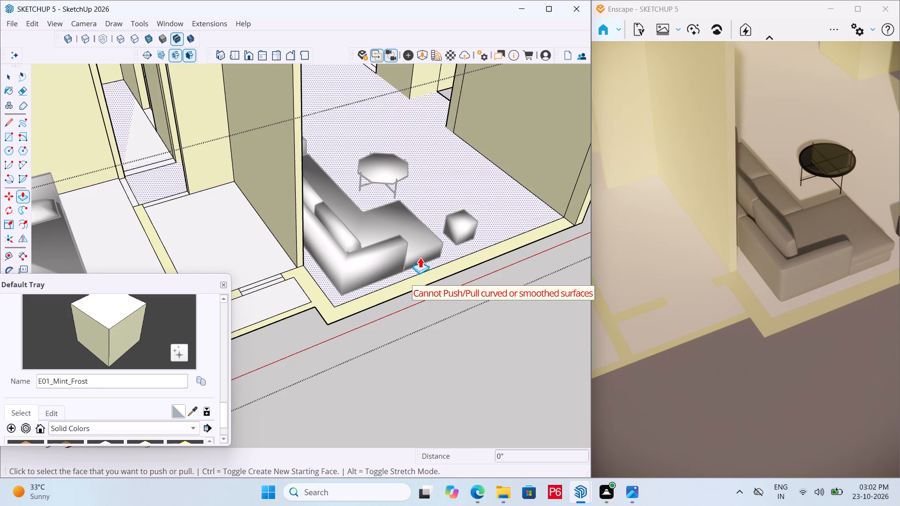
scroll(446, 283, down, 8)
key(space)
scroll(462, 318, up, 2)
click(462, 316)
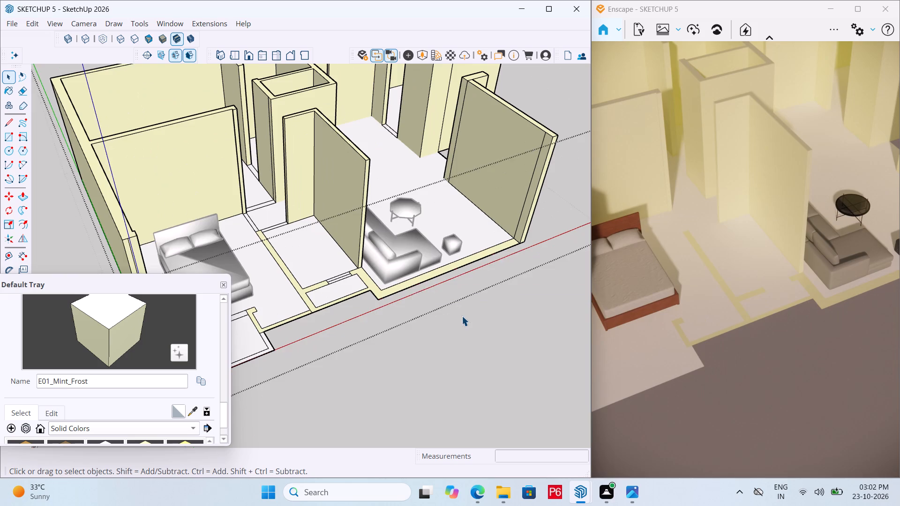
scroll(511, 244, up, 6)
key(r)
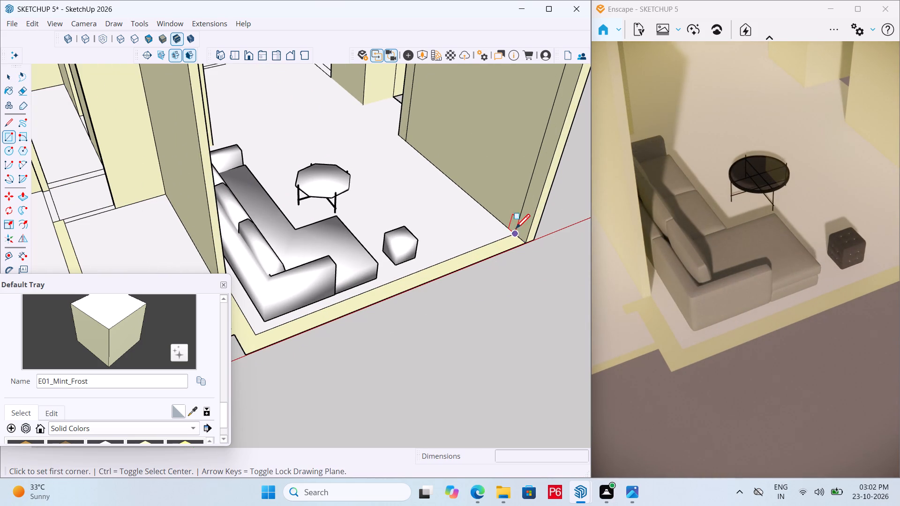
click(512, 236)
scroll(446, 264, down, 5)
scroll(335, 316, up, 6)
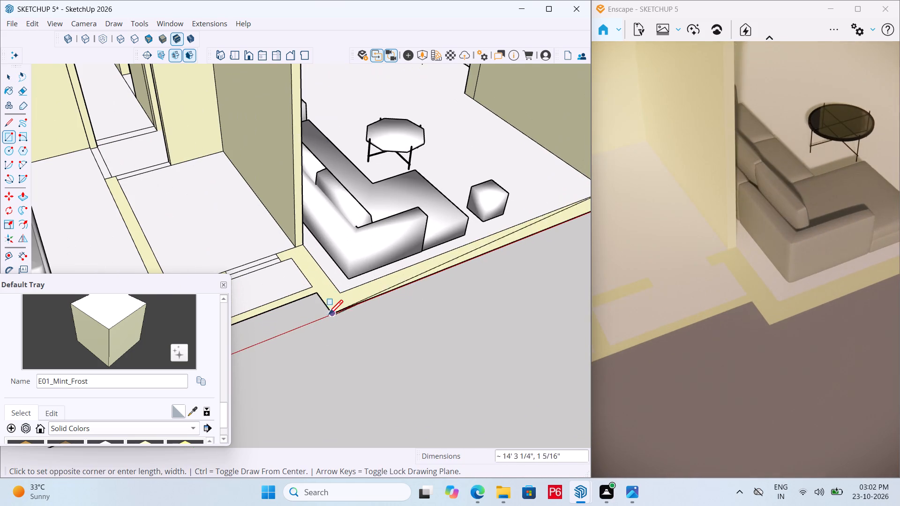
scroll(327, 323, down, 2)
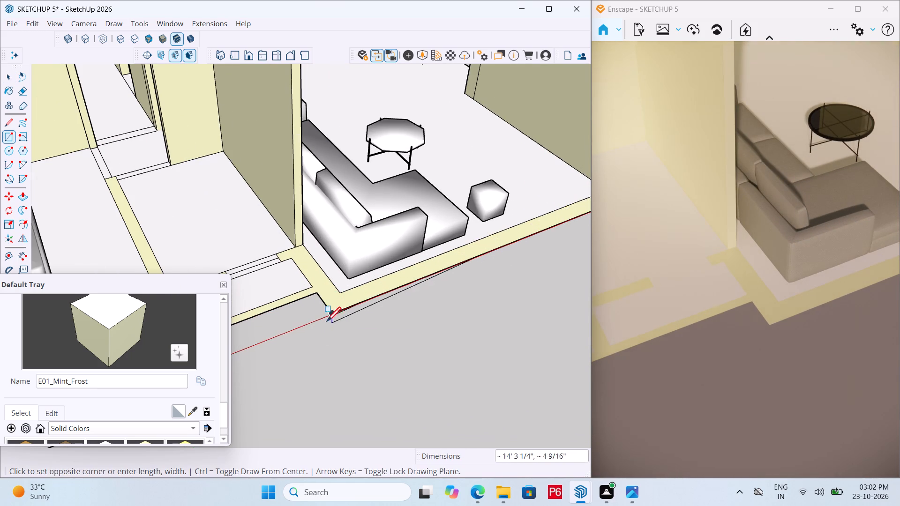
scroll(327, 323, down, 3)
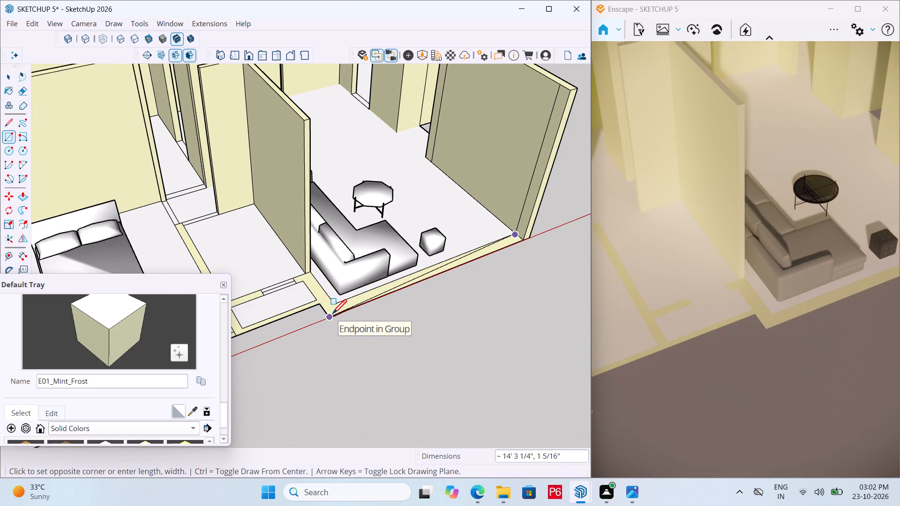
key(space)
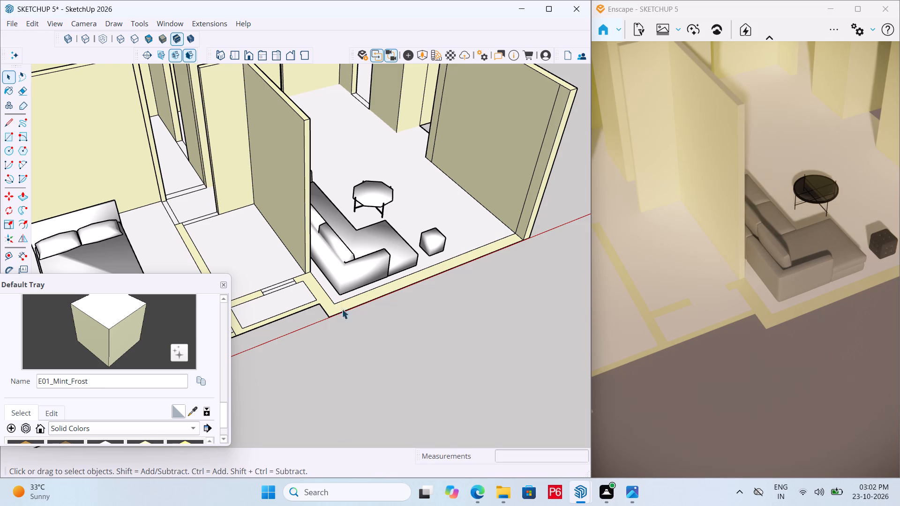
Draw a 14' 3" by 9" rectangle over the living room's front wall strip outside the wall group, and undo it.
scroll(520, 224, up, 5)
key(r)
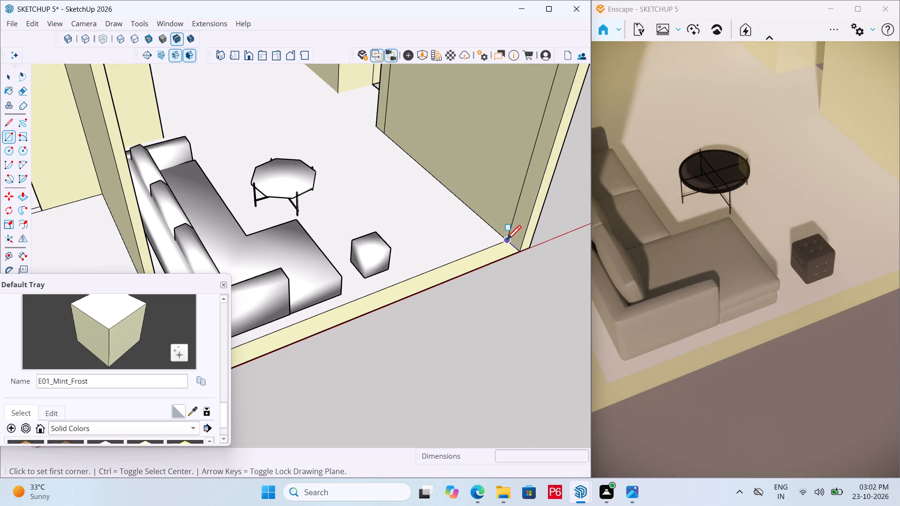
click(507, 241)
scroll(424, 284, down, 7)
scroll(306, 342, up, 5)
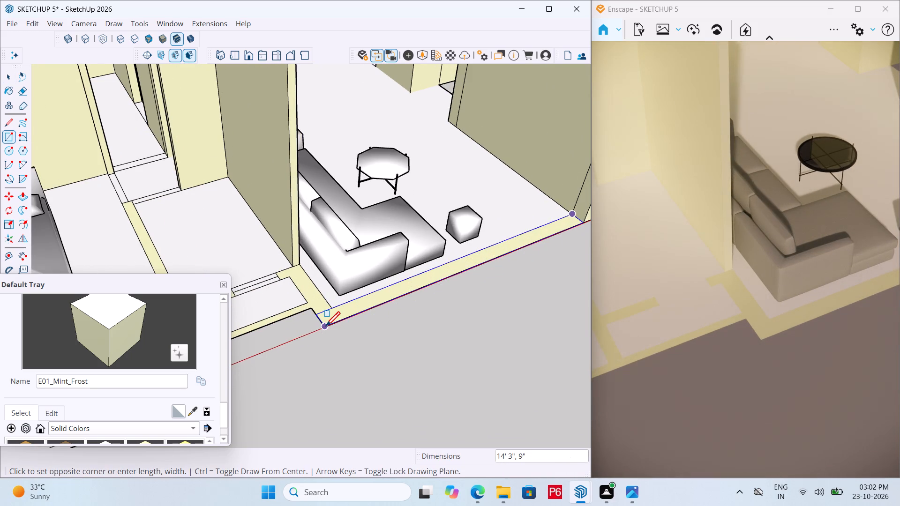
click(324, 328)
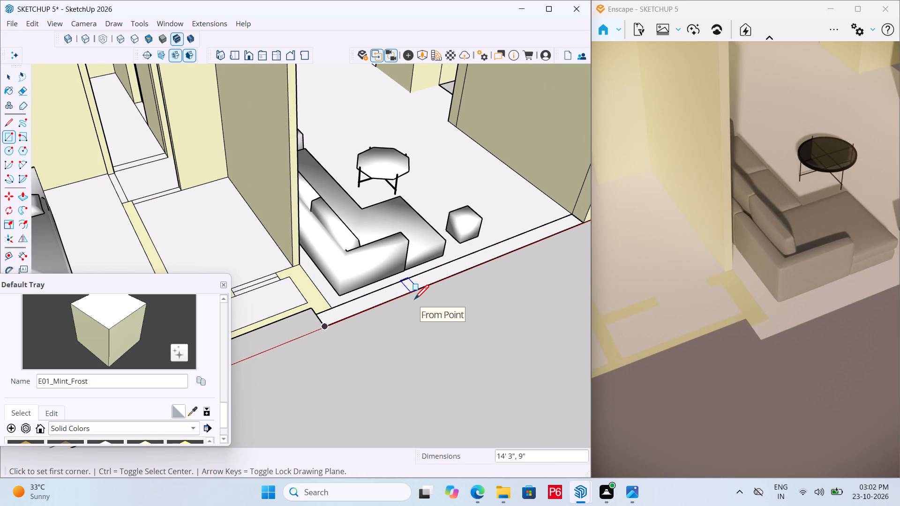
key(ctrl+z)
Inside the wall group, draw a 14' 3" by 9" rectangle over the living room's front wall strip.
key(space)
triple_click(461, 264)
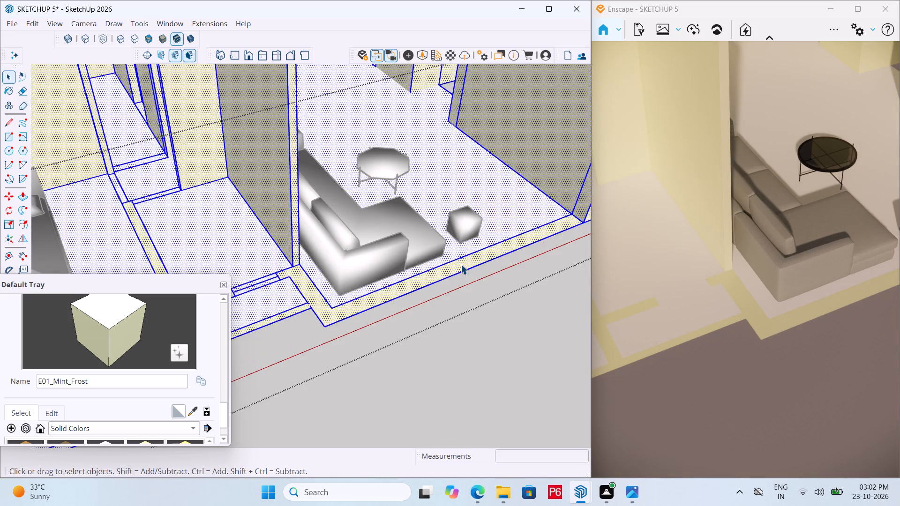
triple_click(461, 264)
double_click(458, 264)
double_click(445, 270)
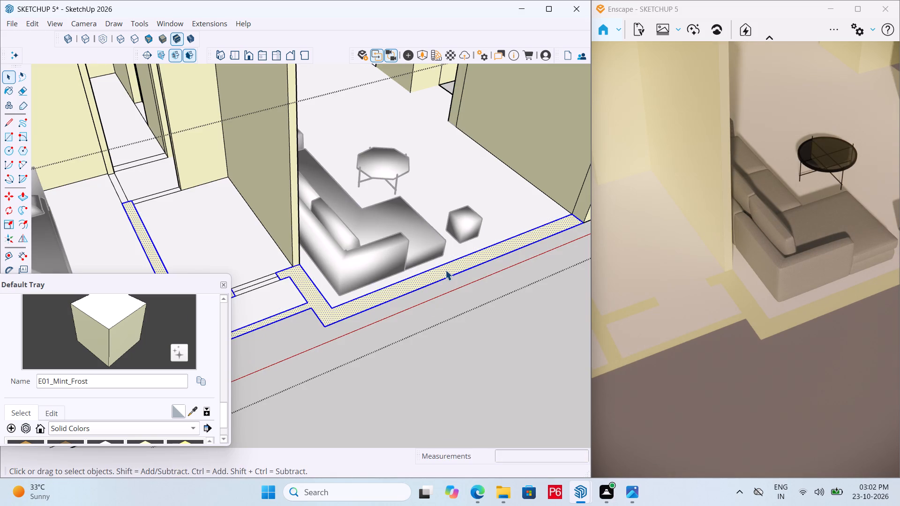
key(r)
click(573, 215)
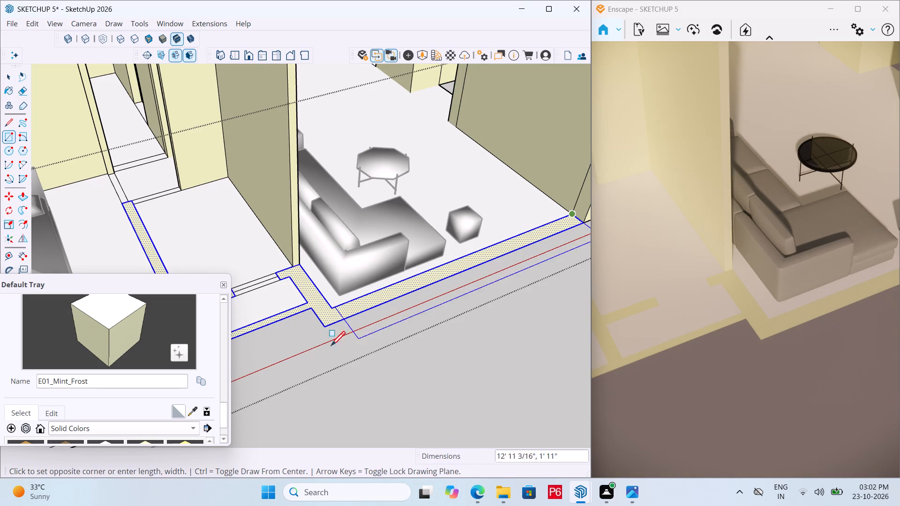
click(326, 329)
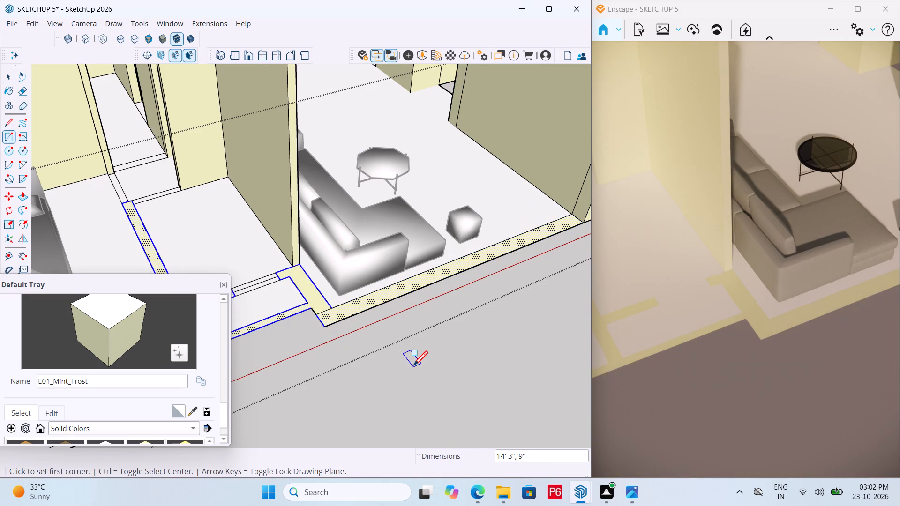
Push/Pull the living room's front wall strip up to 10' 6".
key(p)
click(382, 291)
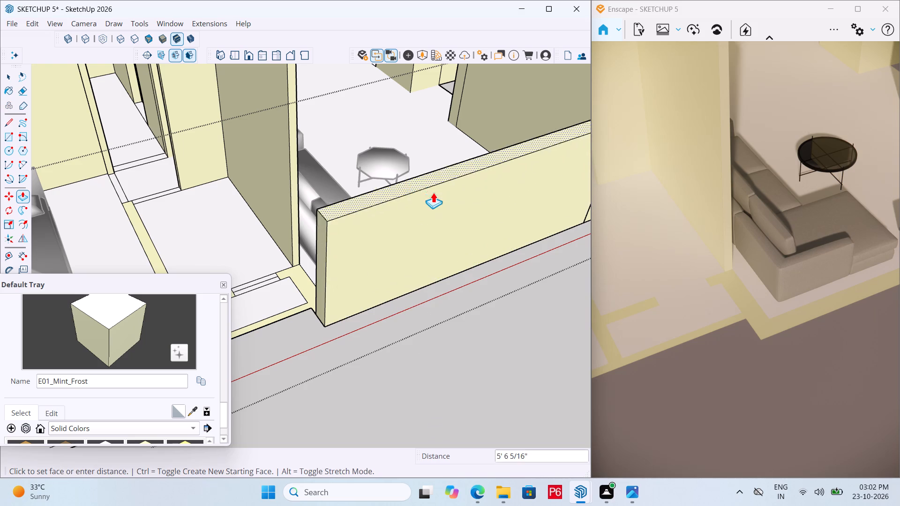
scroll(399, 276, down, 7)
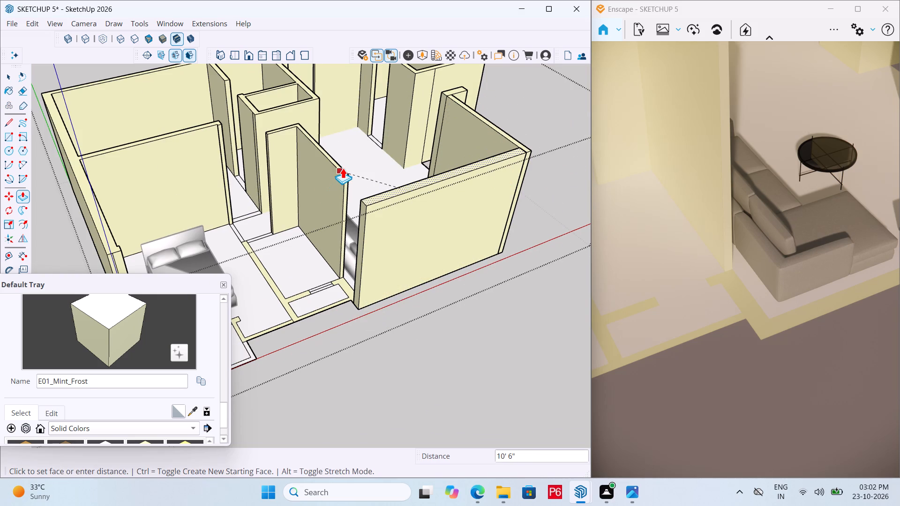
click(343, 168)
Draw a rectangle about 10' 8" by 6" over the partition strip between the bed area and the adjoining room.
middle_drag(380, 268, 453, 295)
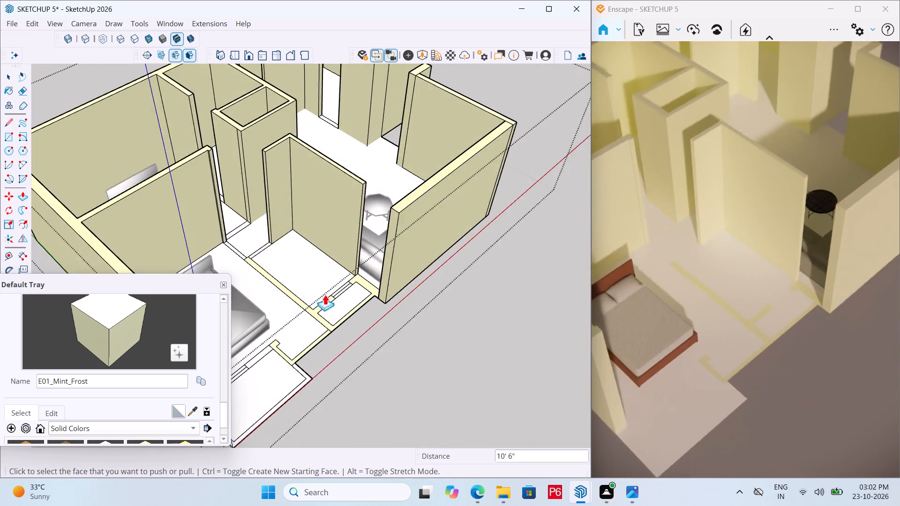
scroll(279, 294, up, 5)
key(space)
scroll(304, 318, up, 2)
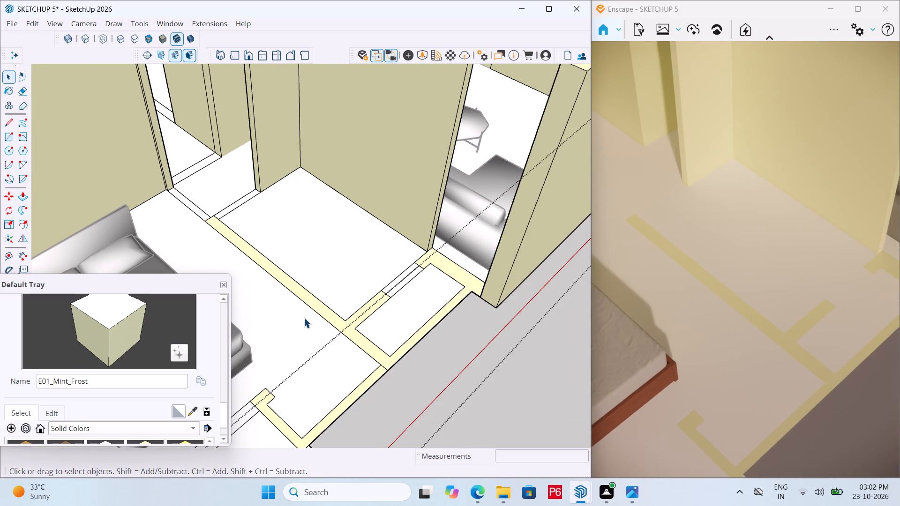
key(r)
scroll(210, 214, up, 3)
click(216, 216)
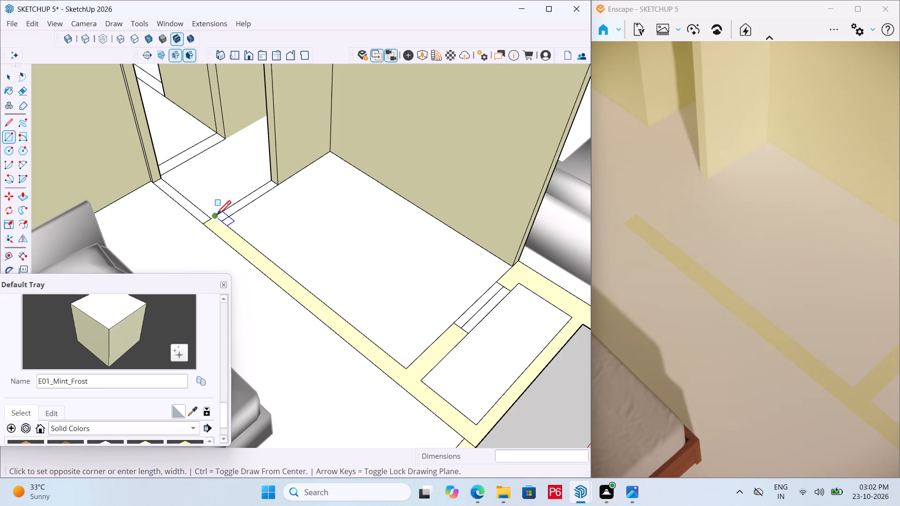
scroll(286, 285, down, 5)
click(392, 379)
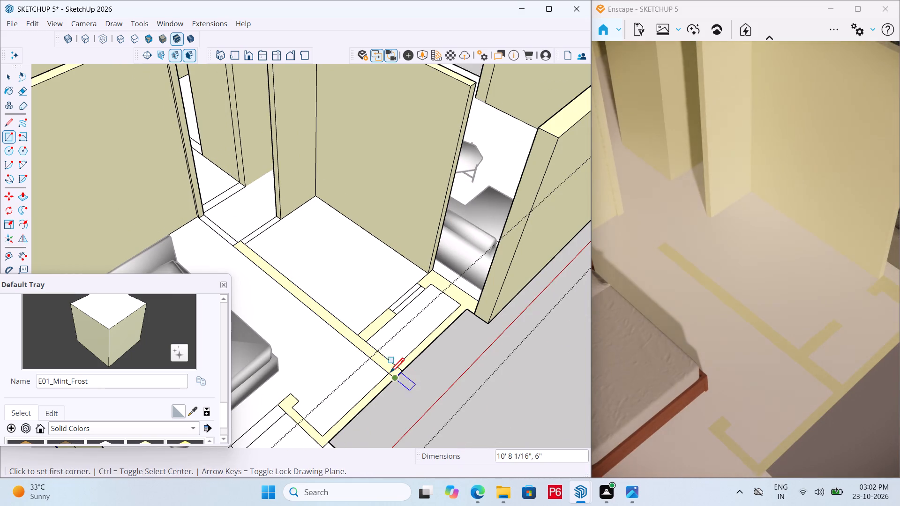
Push/Pull the partition strip beside the bed area up level with the top of the 10' 6" living room wall.
key(p)
click(393, 364)
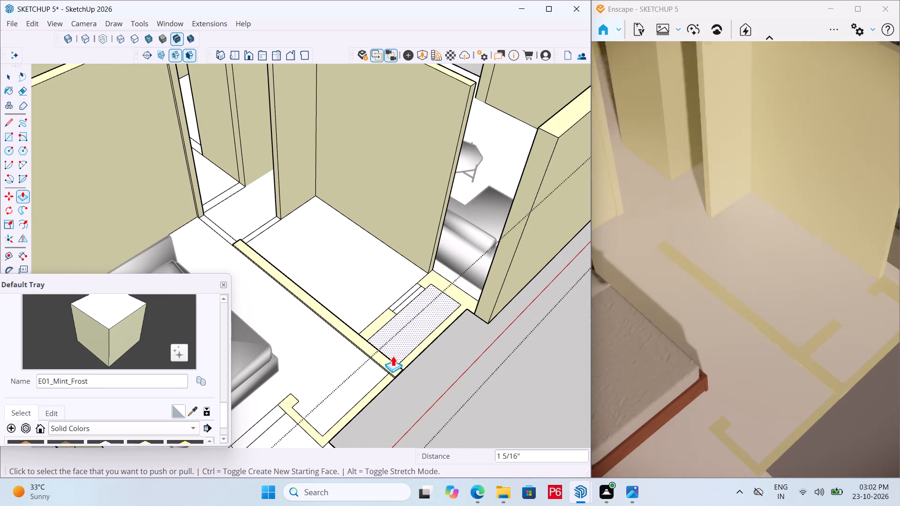
click(400, 369)
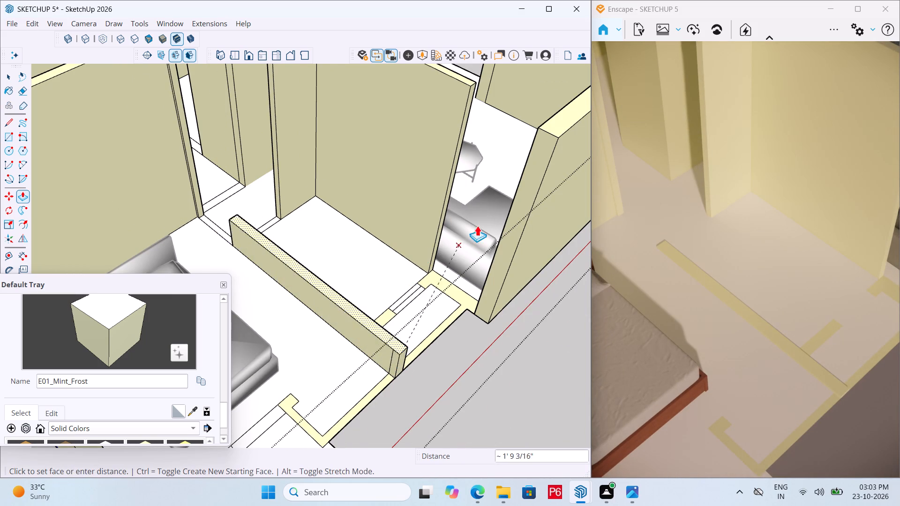
click(557, 123)
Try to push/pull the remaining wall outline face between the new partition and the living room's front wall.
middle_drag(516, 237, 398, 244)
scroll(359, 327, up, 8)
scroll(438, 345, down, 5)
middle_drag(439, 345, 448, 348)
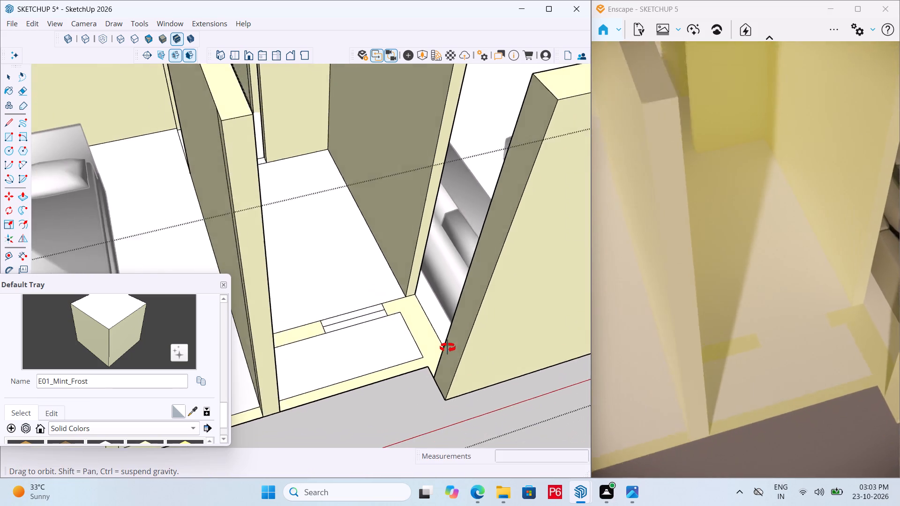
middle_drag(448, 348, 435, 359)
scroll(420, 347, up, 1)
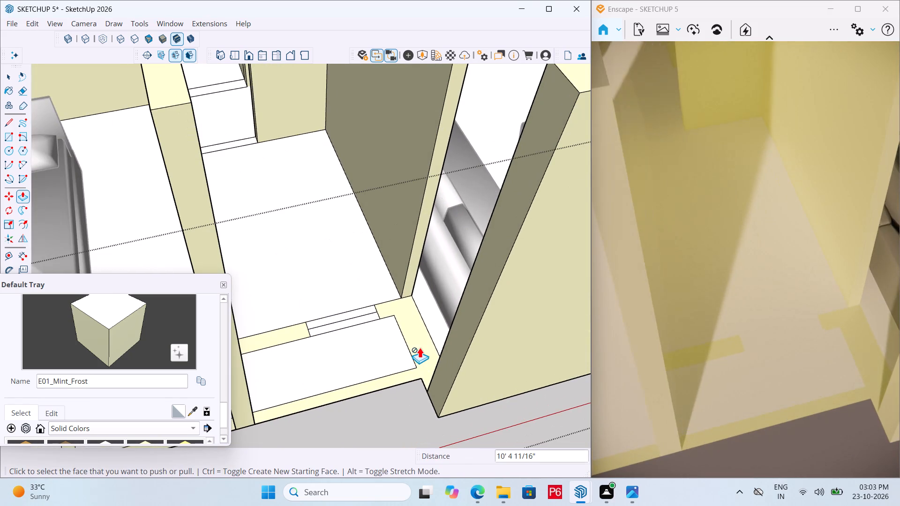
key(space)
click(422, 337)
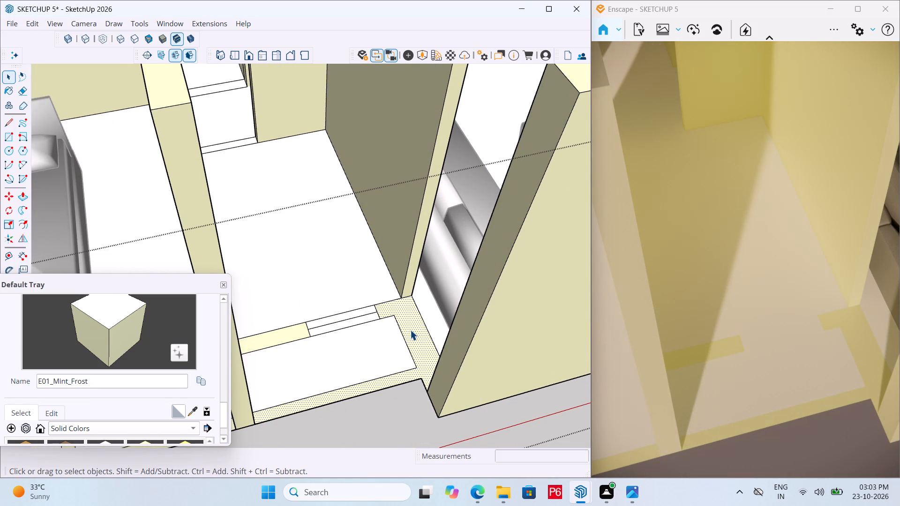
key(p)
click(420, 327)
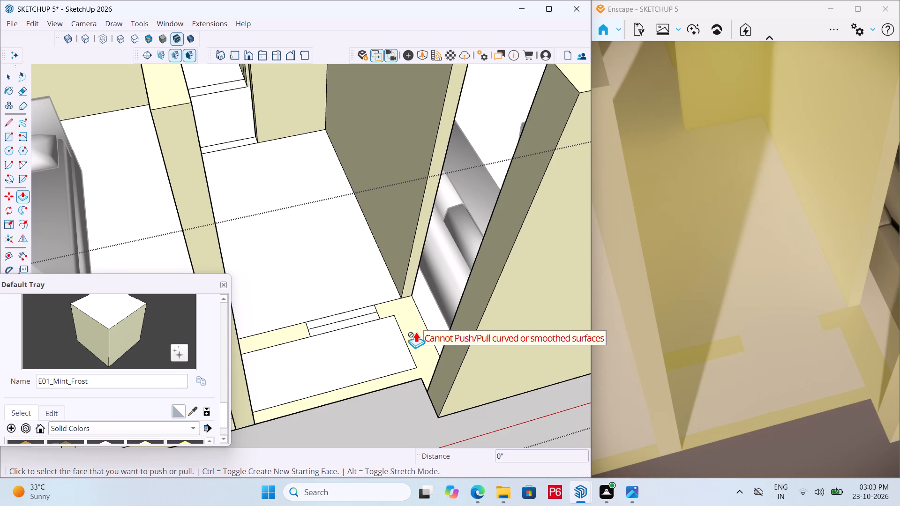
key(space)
Draw a 3' by 9" rectangle over the short wall strip joining the inner living room wall to the front wall.
middle_drag(401, 363, 465, 427)
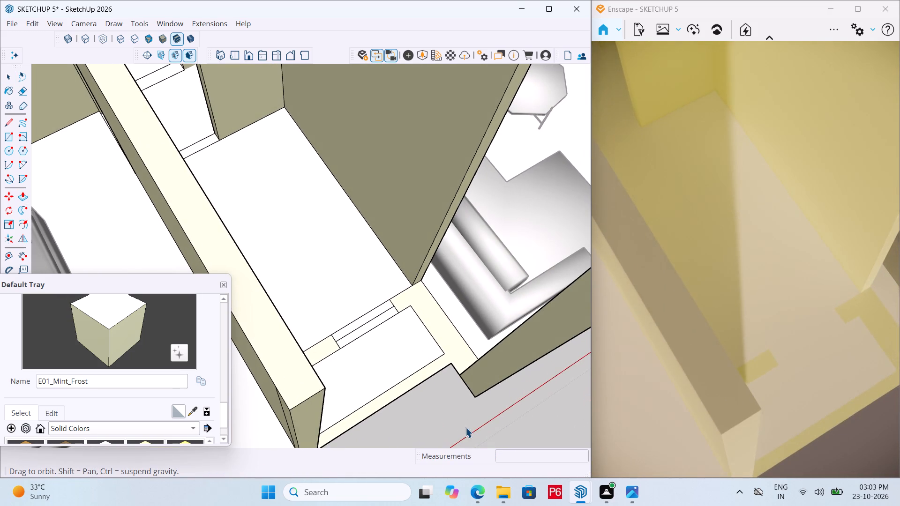
key(r)
click(420, 281)
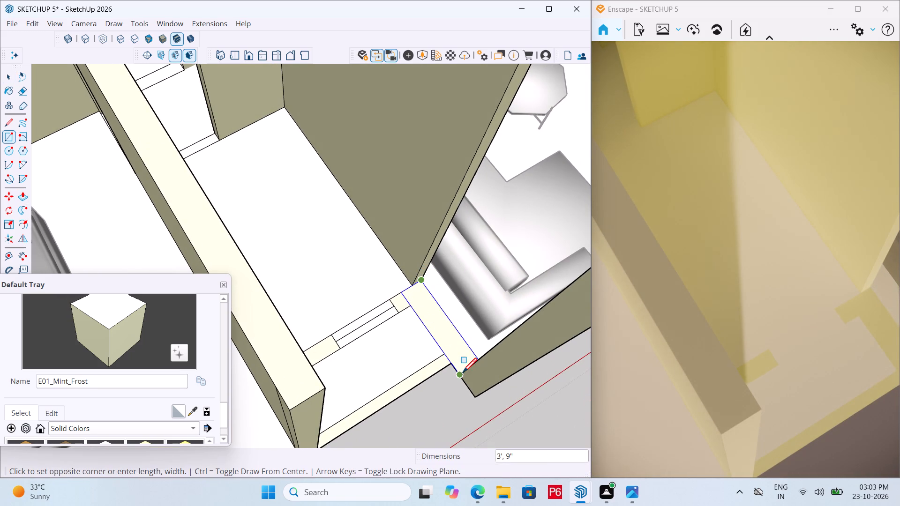
click(463, 374)
Draw rectangles over the short and the long wall stub on either side of the opening in the narrow room beside the living room.
scroll(377, 335, up, 6)
click(389, 278)
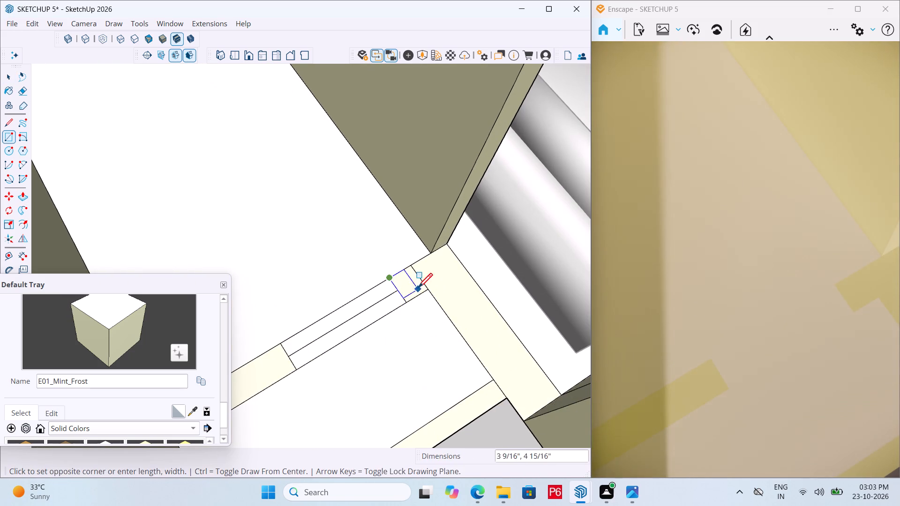
click(425, 291)
scroll(432, 268, down, 5)
middle_drag(395, 306, 281, 300)
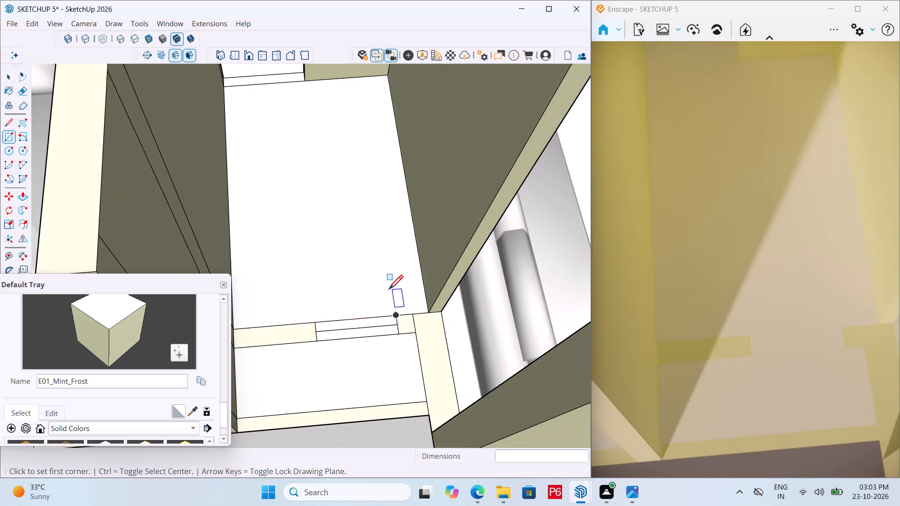
scroll(390, 291, down, 4)
middle_drag(289, 331, 218, 314)
scroll(244, 309, up, 5)
drag(274, 304, 279, 304)
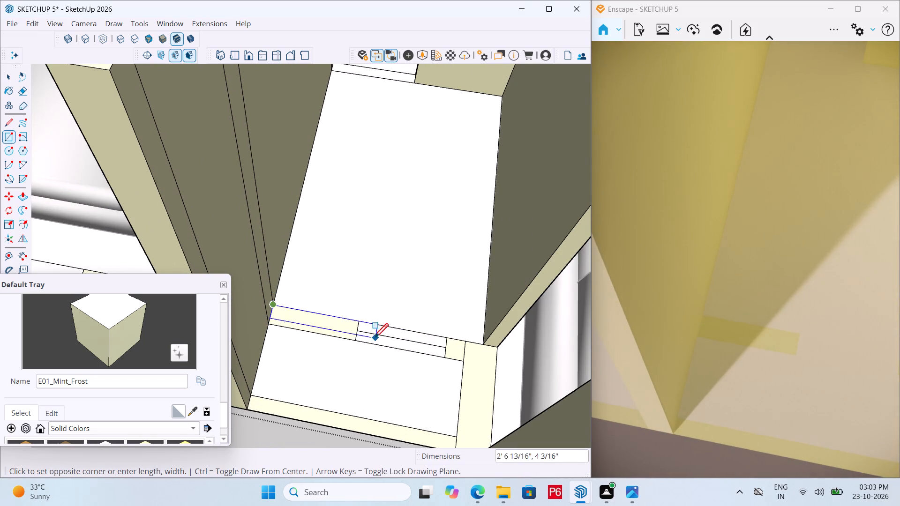
click(357, 341)
Draw a 4' 8" by 4" rectangle over the outer wall strip closing the front of the narrow room.
scroll(305, 270, down, 5)
scroll(357, 400, up, 5)
scroll(449, 317, down, 2)
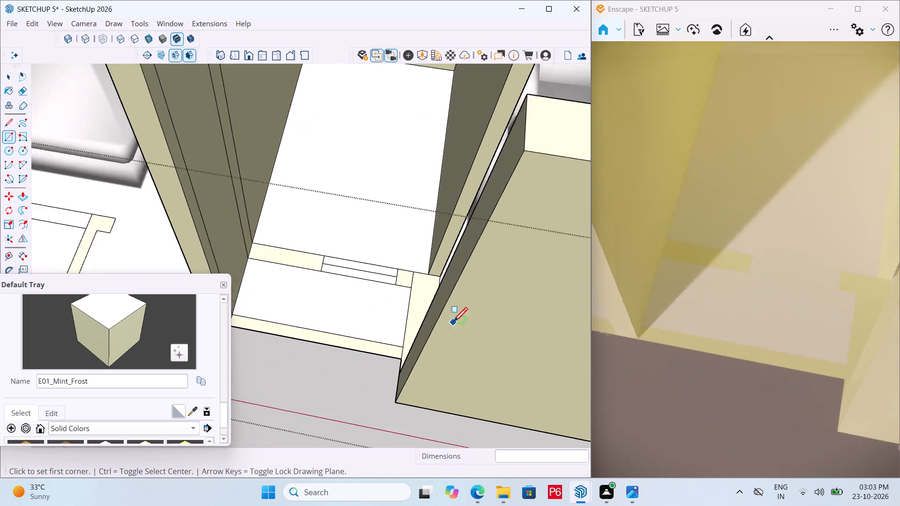
scroll(453, 323, down, 2)
scroll(281, 332, up, 3)
click(250, 309)
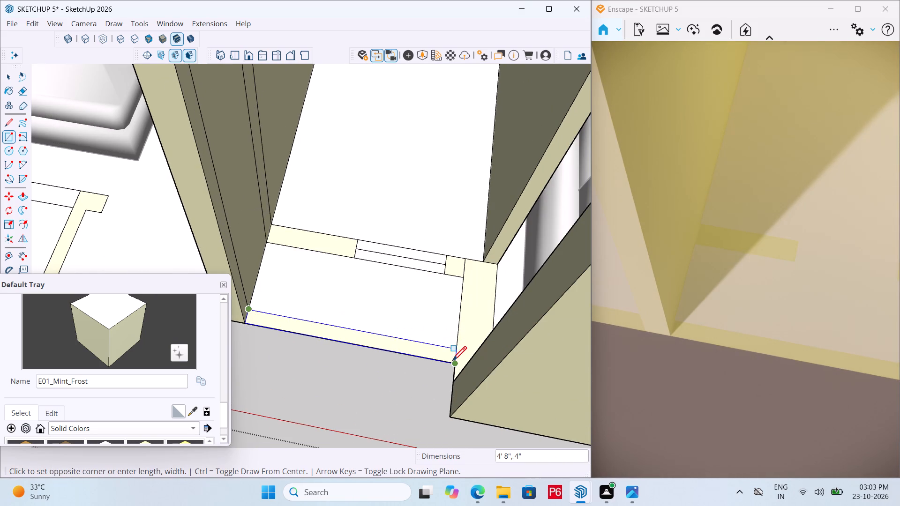
click(452, 362)
scroll(253, 344, down, 3)
middle_drag(256, 345, 374, 359)
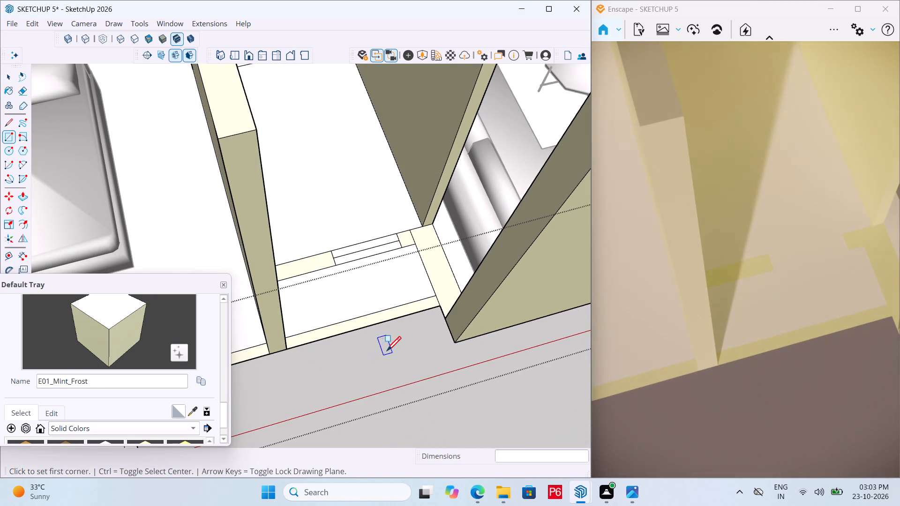
Push/Pull the 3' by 9" wall strip up level with the top of the living room's front wall.
key(p)
click(442, 284)
scroll(334, 201, down, 6)
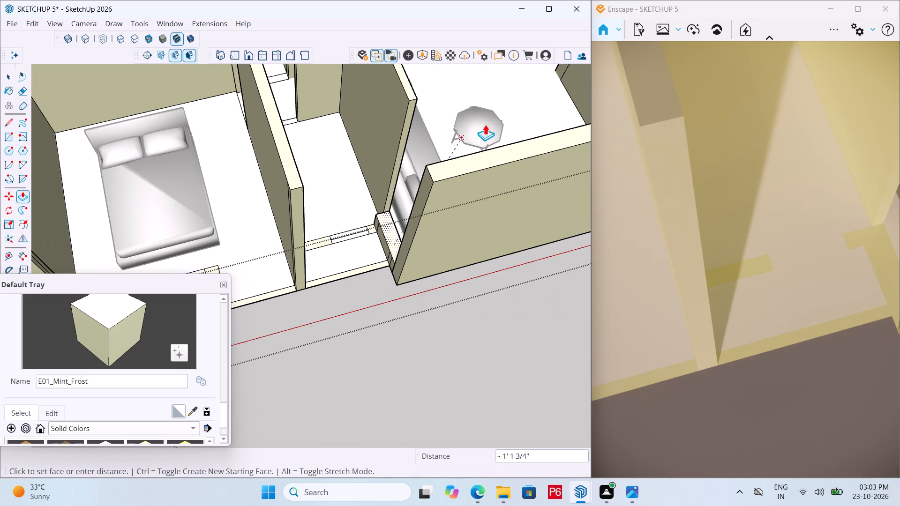
click(446, 167)
Raise the two wall stubs beside the opening and the narrow room's outer wall strip by the same 10' 6".
middle_drag(374, 187, 671, 153)
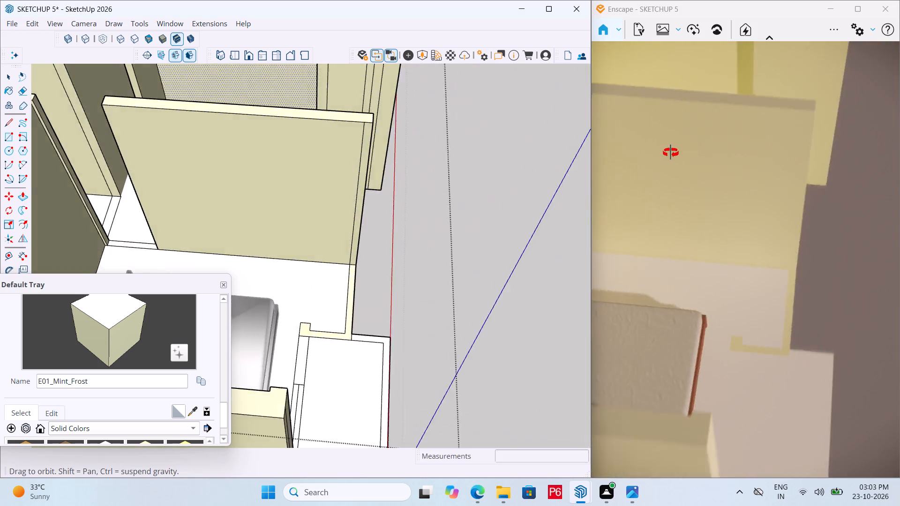
middle_drag(671, 153, 352, 209)
scroll(318, 260, up, 5)
double_click(323, 238)
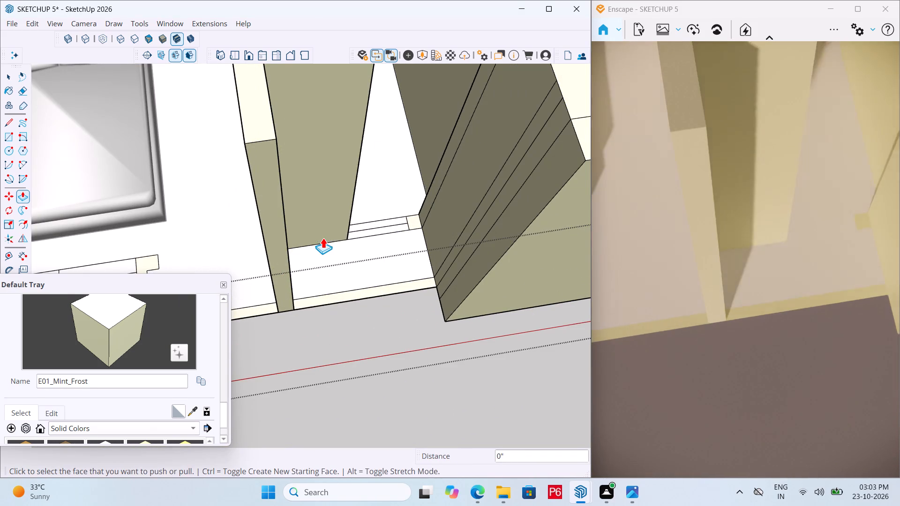
scroll(413, 223, up, 4)
double_click(415, 225)
scroll(382, 197, down, 7)
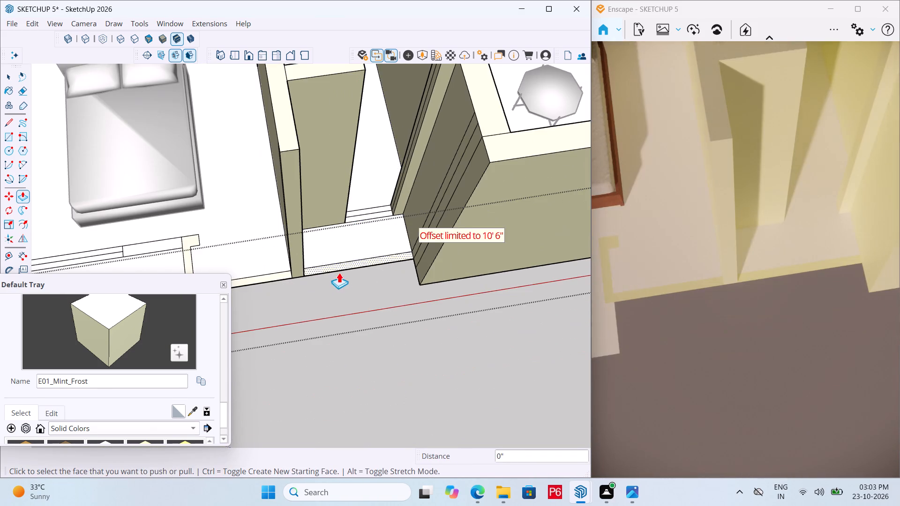
double_click(349, 264)
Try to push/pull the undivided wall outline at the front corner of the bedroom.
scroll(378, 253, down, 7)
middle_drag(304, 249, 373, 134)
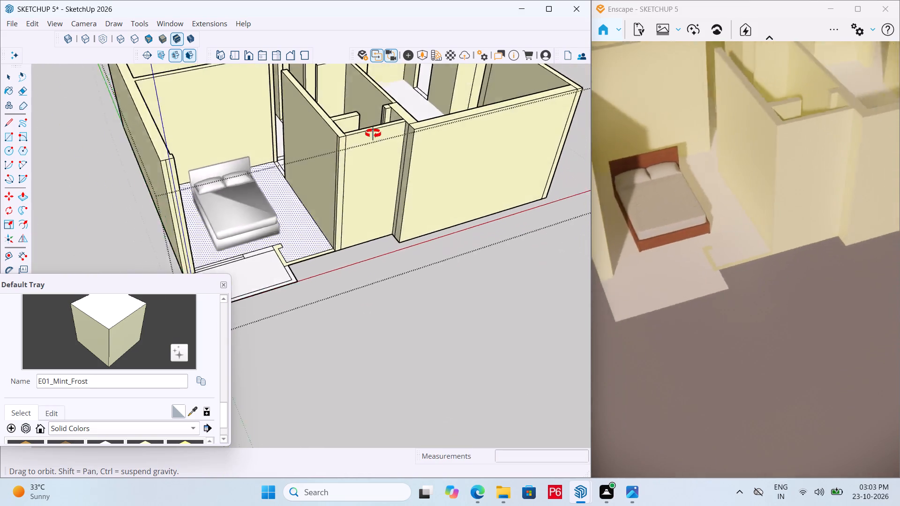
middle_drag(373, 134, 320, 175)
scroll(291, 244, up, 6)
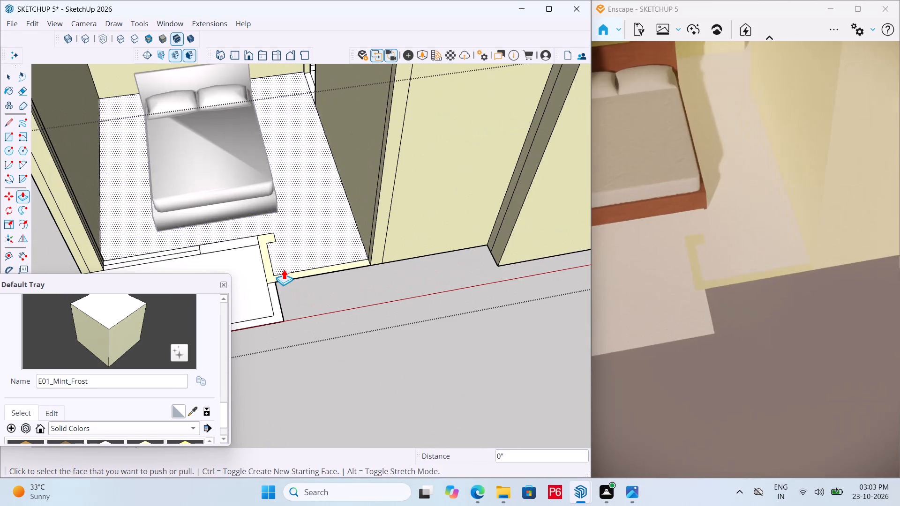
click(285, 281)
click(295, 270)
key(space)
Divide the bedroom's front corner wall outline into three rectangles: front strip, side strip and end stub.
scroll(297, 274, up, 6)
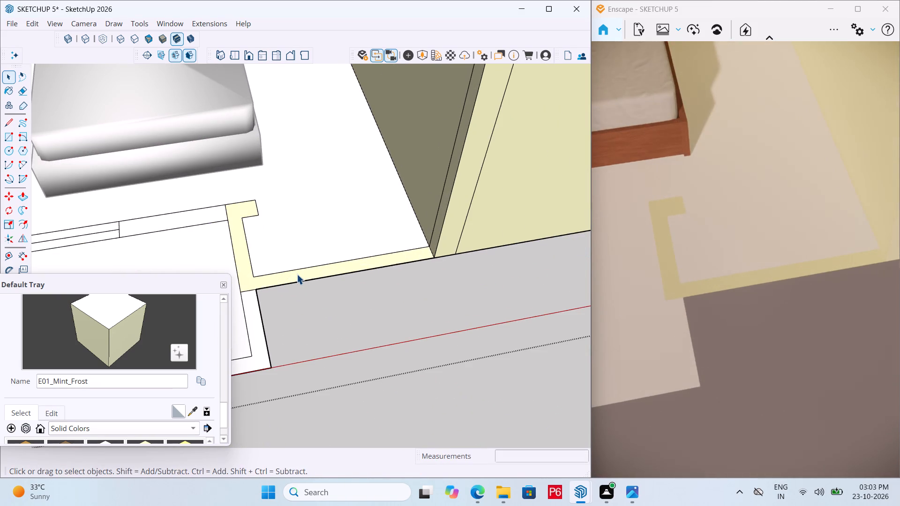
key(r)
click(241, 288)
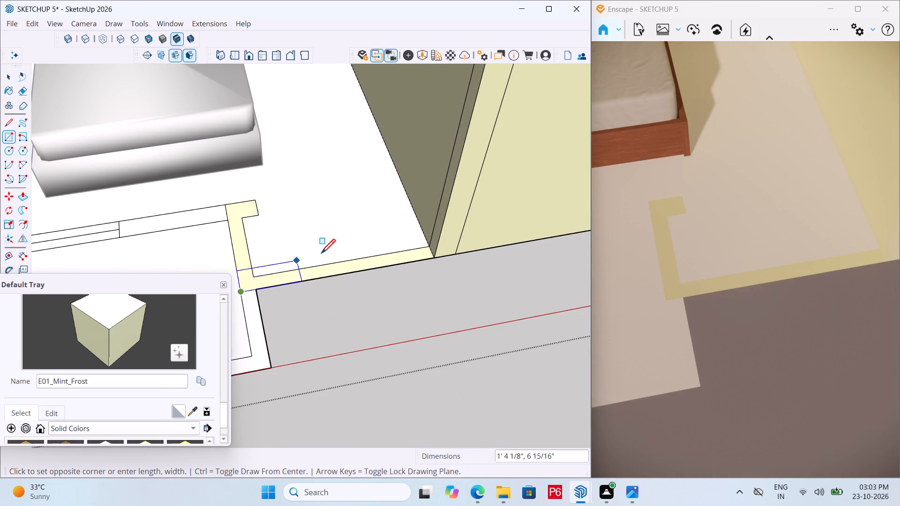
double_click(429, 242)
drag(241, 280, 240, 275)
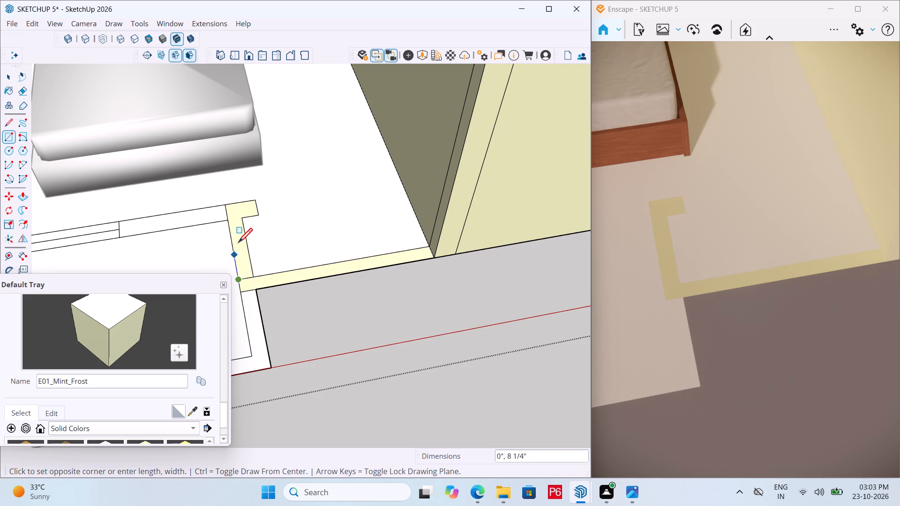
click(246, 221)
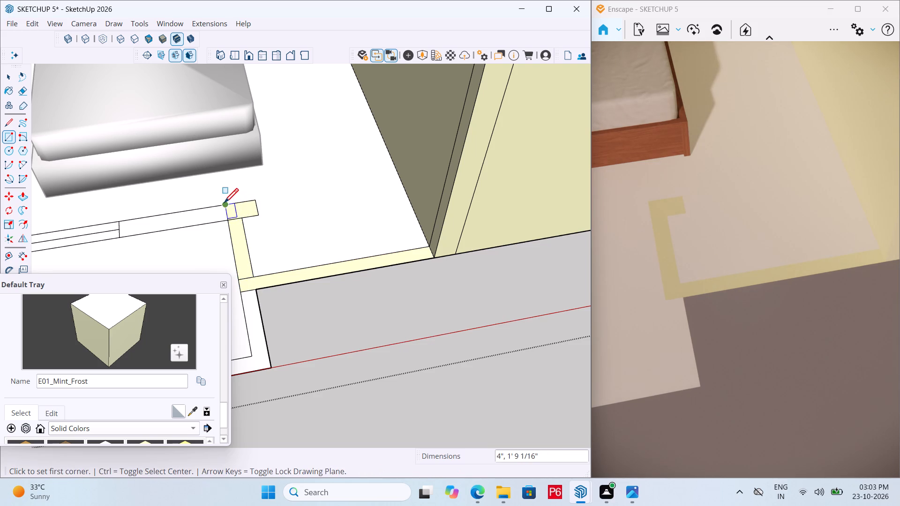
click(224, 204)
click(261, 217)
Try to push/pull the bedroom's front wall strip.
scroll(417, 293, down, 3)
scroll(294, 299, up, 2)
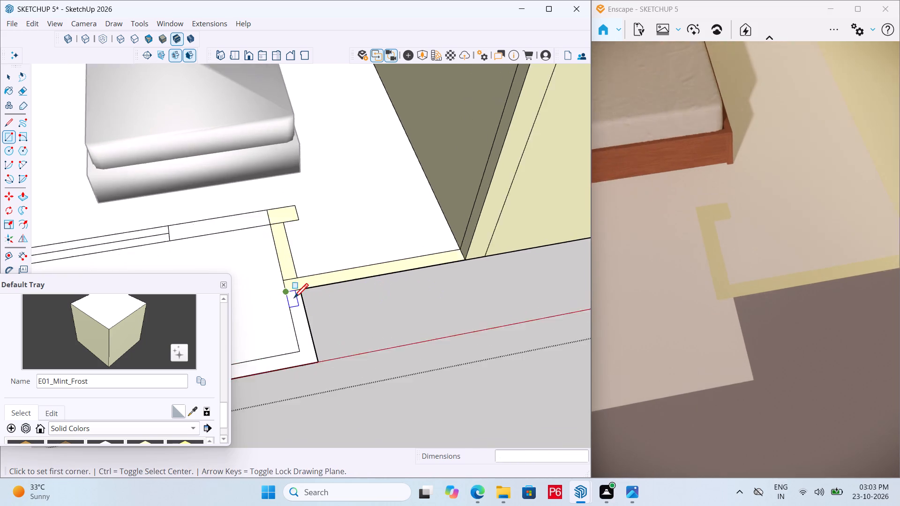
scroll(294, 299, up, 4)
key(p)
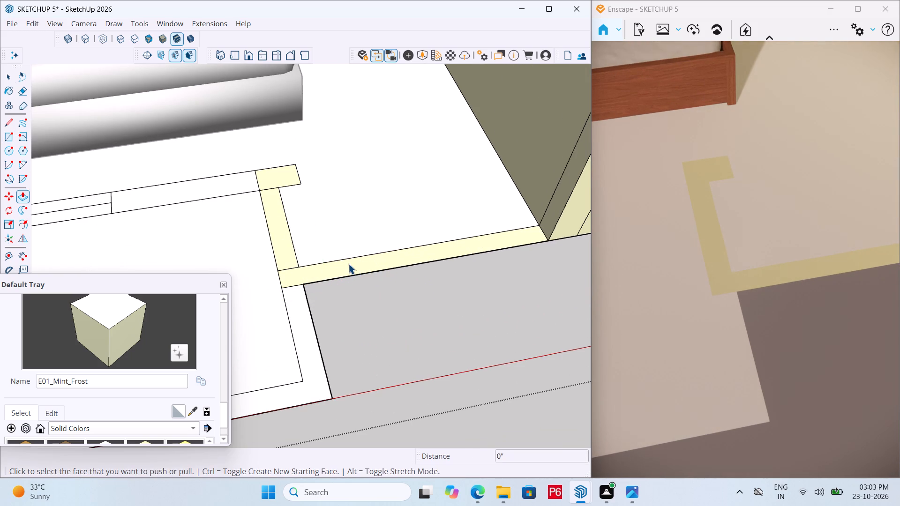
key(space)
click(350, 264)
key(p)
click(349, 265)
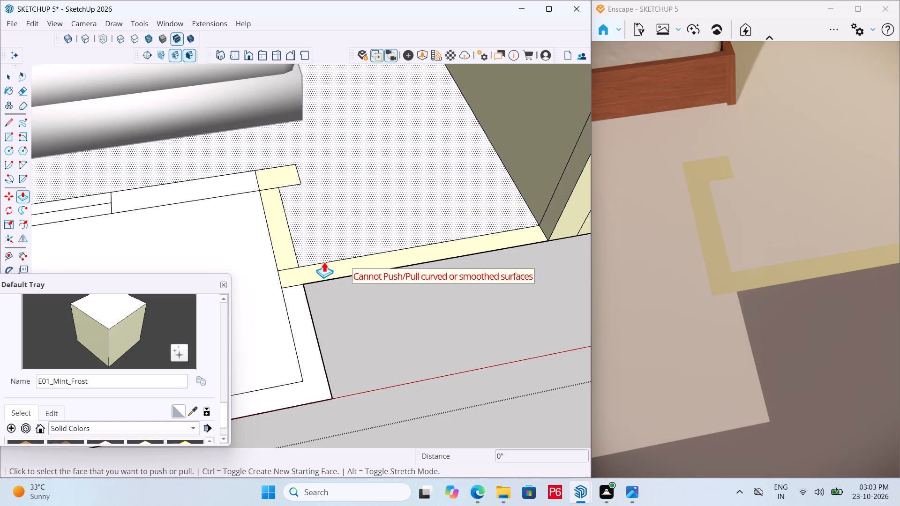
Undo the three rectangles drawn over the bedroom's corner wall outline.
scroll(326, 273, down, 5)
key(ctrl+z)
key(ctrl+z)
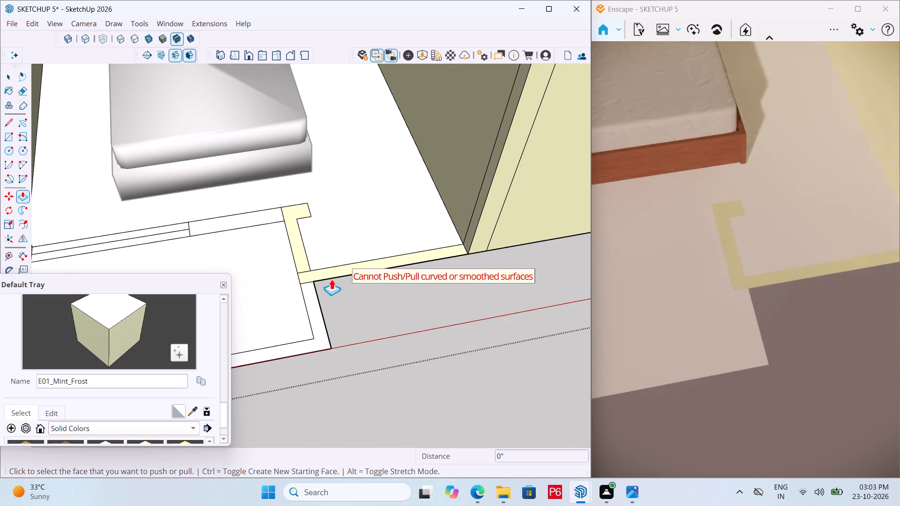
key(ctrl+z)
Select the bedroom's corner wall outline and draw a rectangle about 8 3/4" by 6" over its end stub near the bed.
key(space)
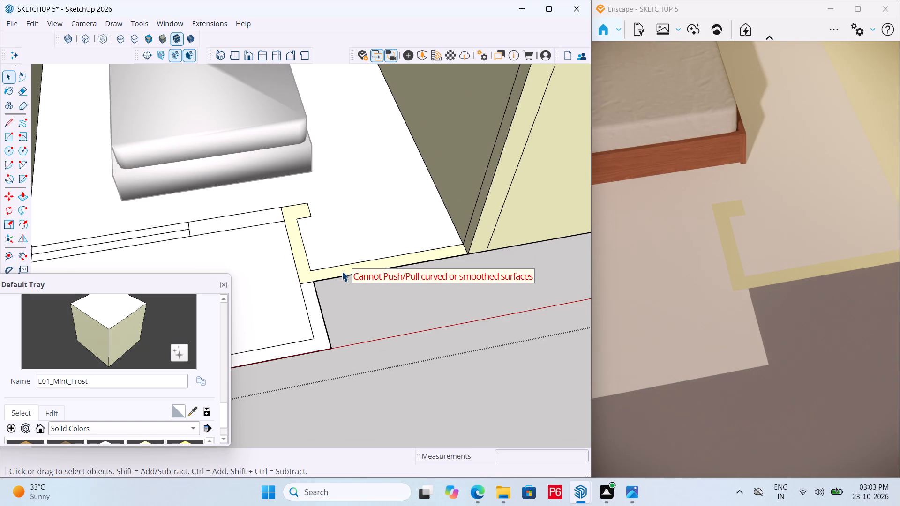
click(342, 271)
triple_click(324, 273)
double_click(344, 272)
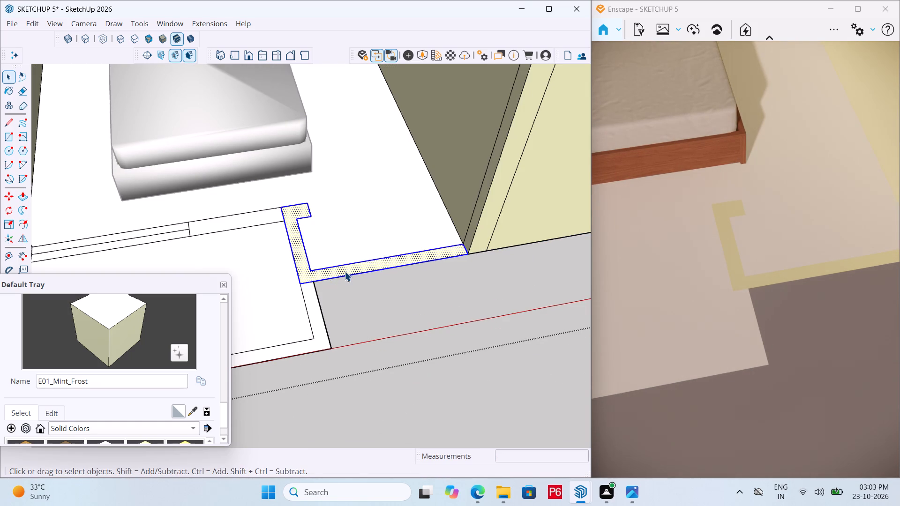
click(324, 271)
key(r)
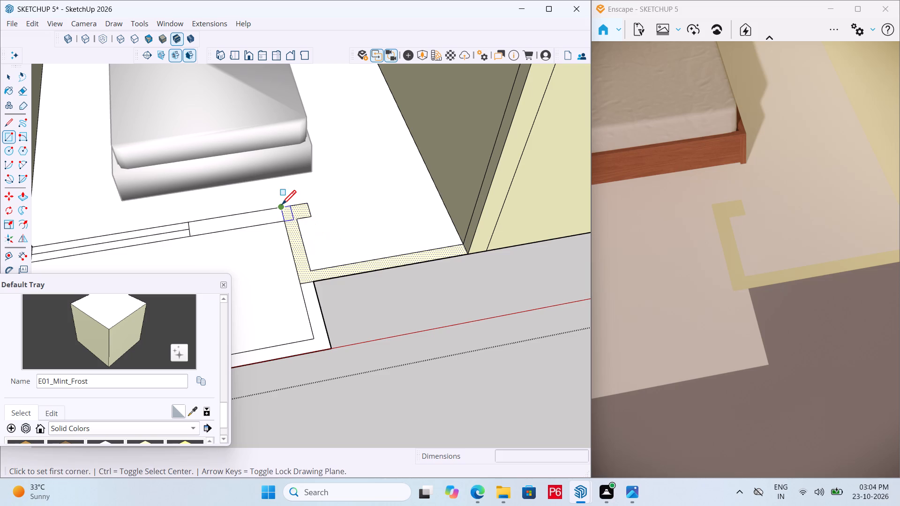
drag(282, 206, 286, 207)
click(314, 216)
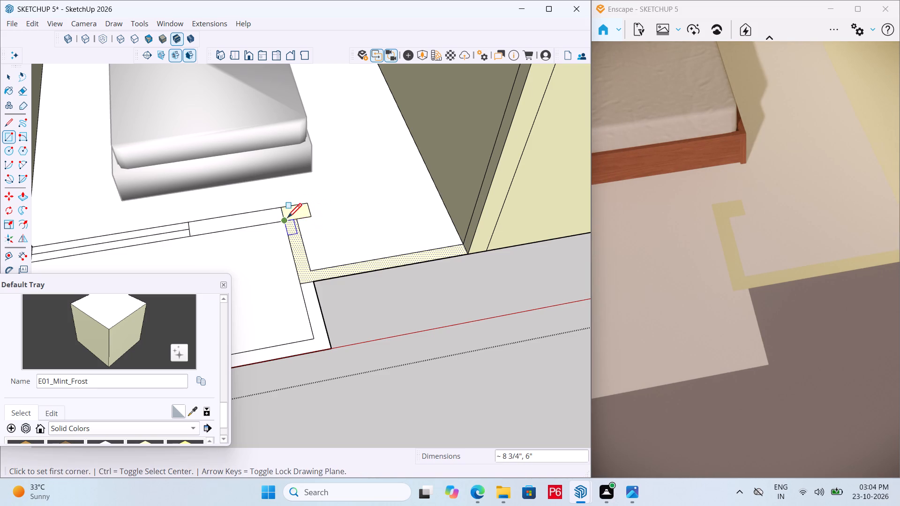
Push/Pull the end stub near the bed up 10' 6" to match the top of the existing walls.
key(p)
click(297, 214)
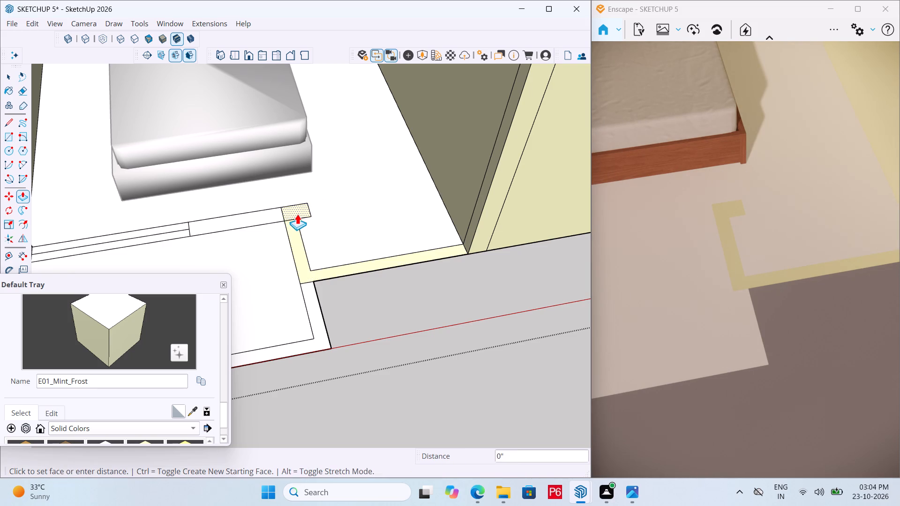
scroll(251, 207, down, 7)
scroll(337, 136, down, 7)
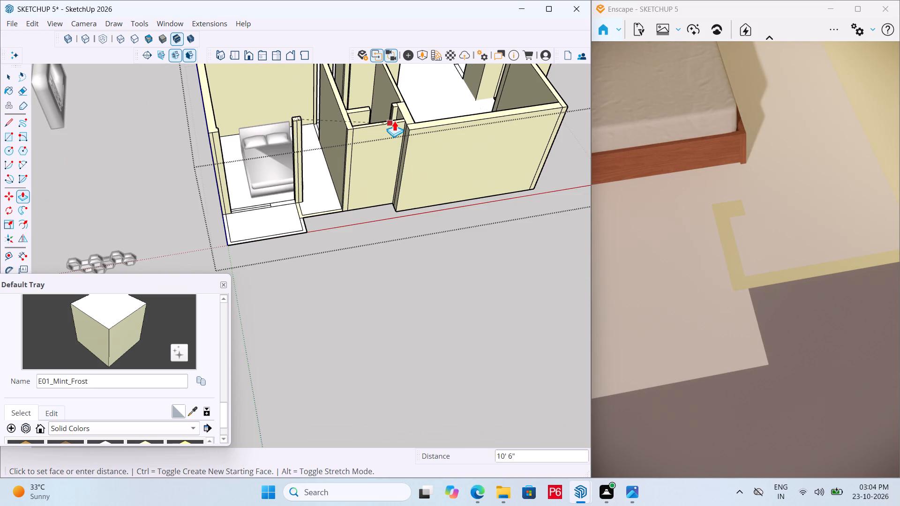
click(426, 120)
Draw a rectangle over the bedroom's side wall strip from the raised stub to the outer corner.
scroll(289, 208, up, 4)
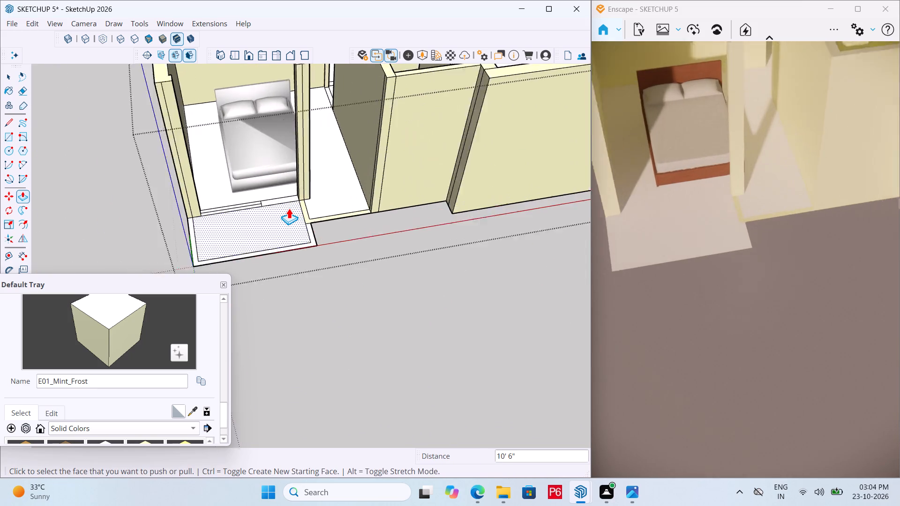
scroll(289, 208, up, 9)
scroll(337, 208, up, 6)
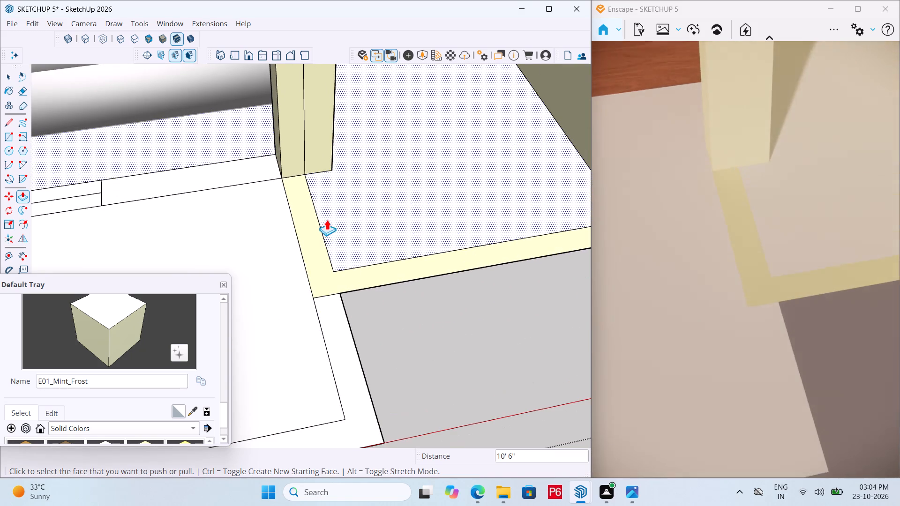
key(r)
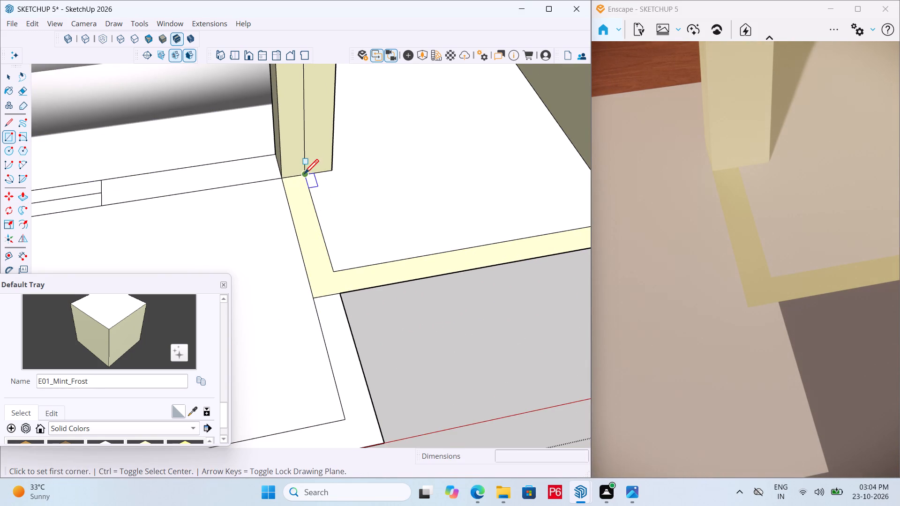
click(304, 175)
double_click(314, 299)
Draw a rectangle about 4' by 4" over the remaining bedroom front wall strip up to the partition wall.
scroll(272, 287, down, 2)
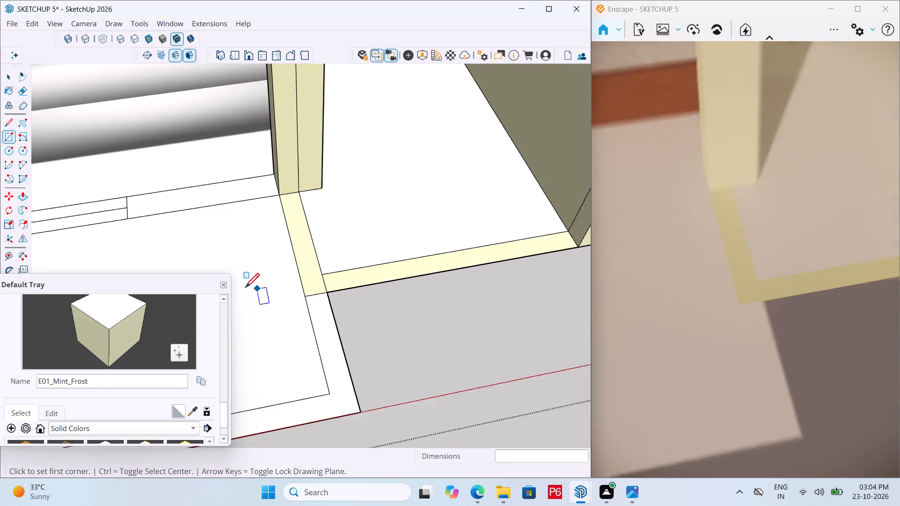
scroll(245, 289, down, 2)
drag(315, 289, 321, 286)
click(514, 238)
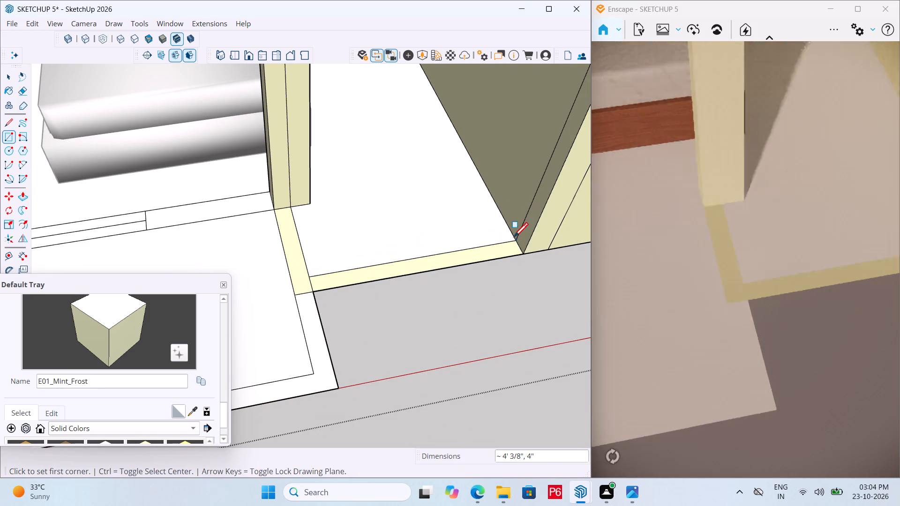
Push/Pull the bedroom's side wall strip up level with the top of the adjacent partition wall.
key(space)
key(p)
click(301, 283)
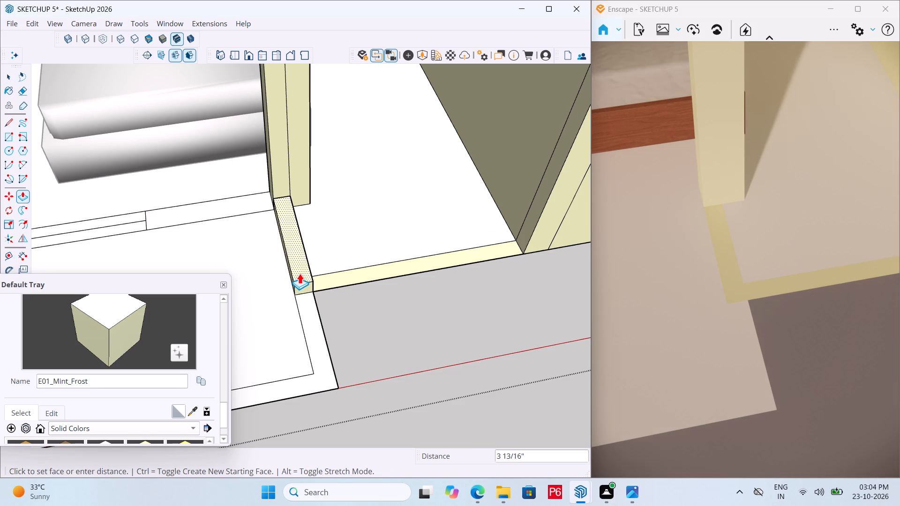
scroll(306, 239, down, 13)
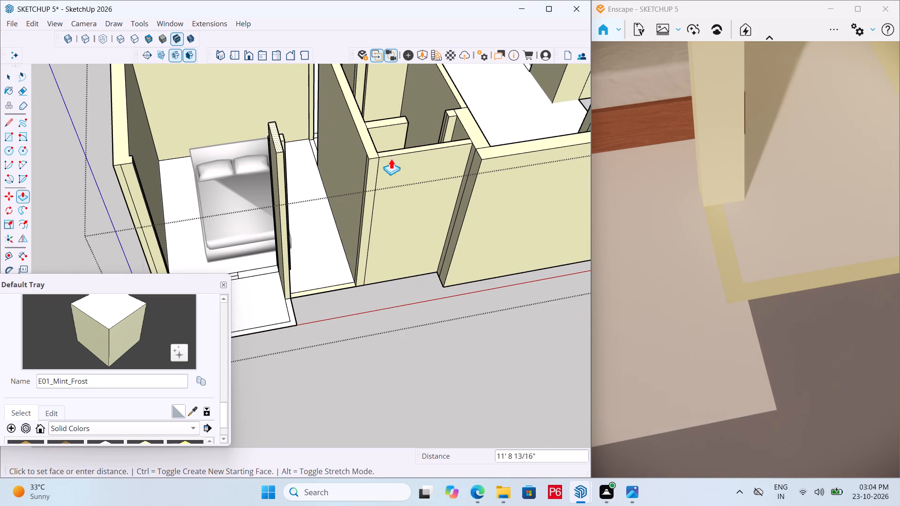
click(373, 153)
Push/Pull the bedroom's front wall strip between the end stub and the partition wall up 10' 6".
scroll(271, 289, up, 6)
key(space)
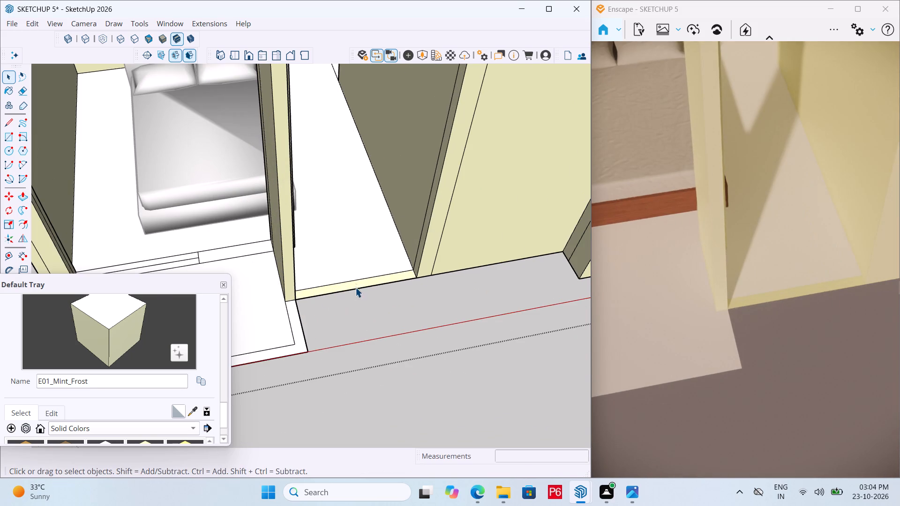
double_click(357, 284)
key(p)
click(362, 278)
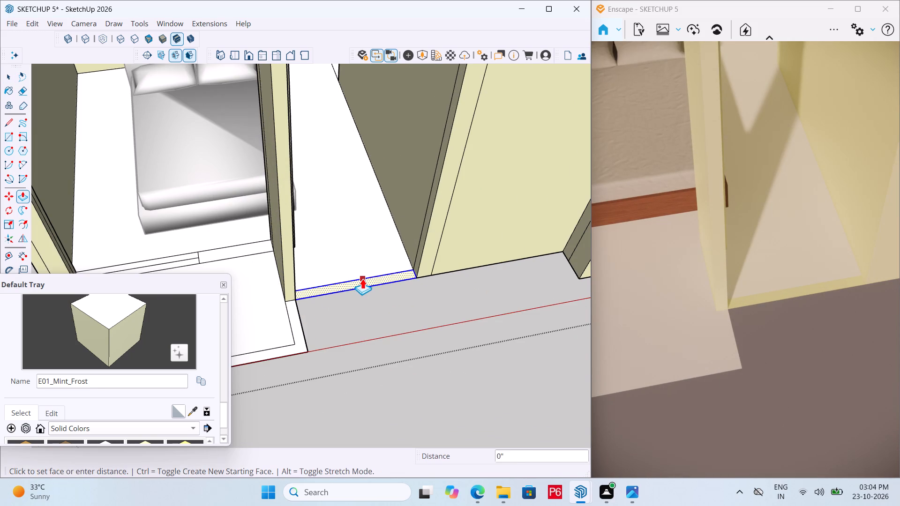
scroll(262, 290, down, 8)
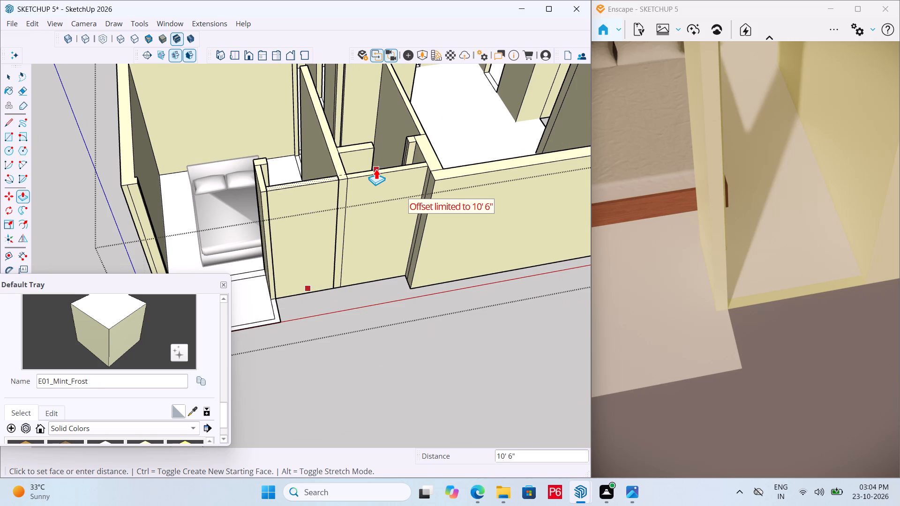
click(376, 169)
Save the model with the raised bedroom front wall.
scroll(417, 181, down, 10)
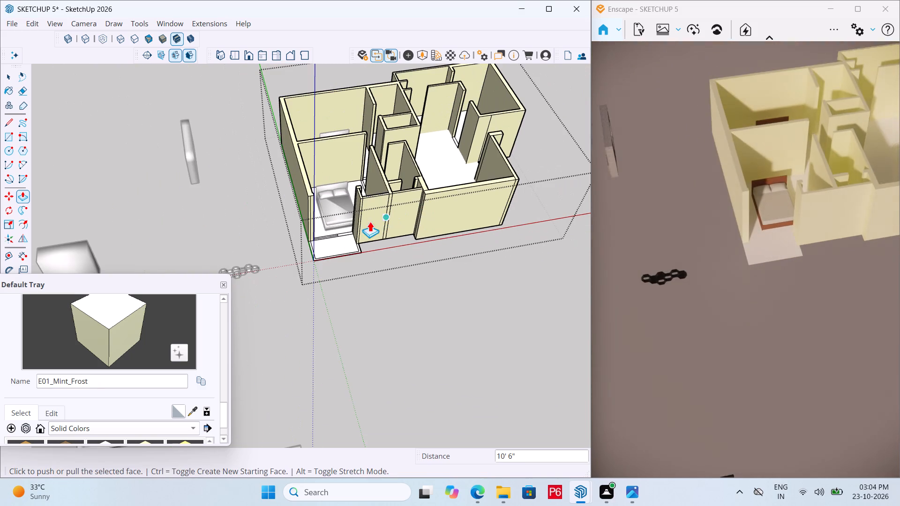
scroll(331, 220, up, 5)
scroll(194, 270, down, 4)
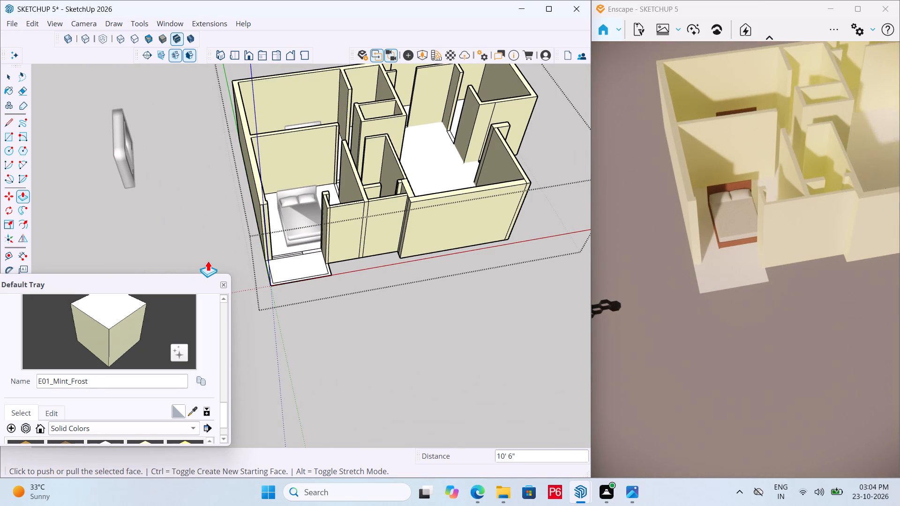
key(ctrl+s)
key(ctrl+s)
key(ctrl+s)
key(ctrl+s)
key(ctrl+s)
key(ctrl+s)
key(ctrl+s)
key(ctrl+s)
key(ctrl+s)
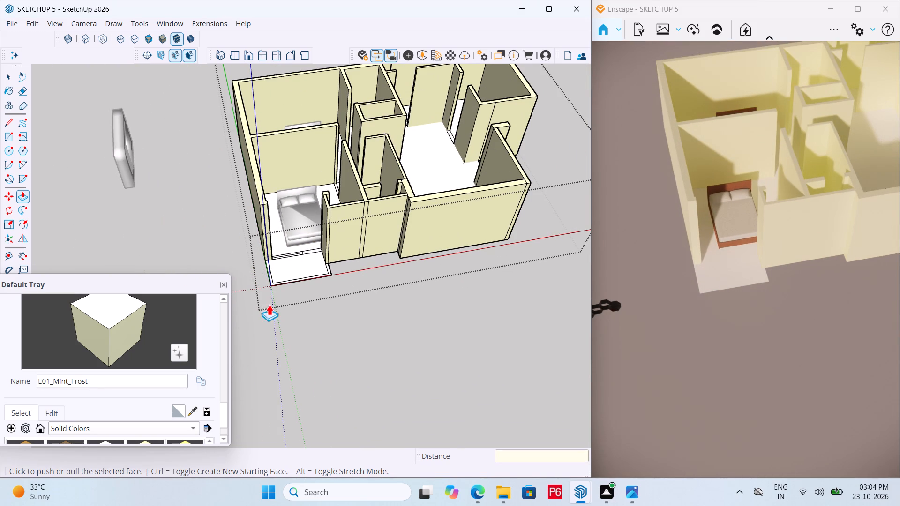
key(ctrl+s)
Examine the apartment's raised walls from all sides and from above for gaps or missing segments.
scroll(380, 334, down, 6)
middle_drag(321, 311, 518, 229)
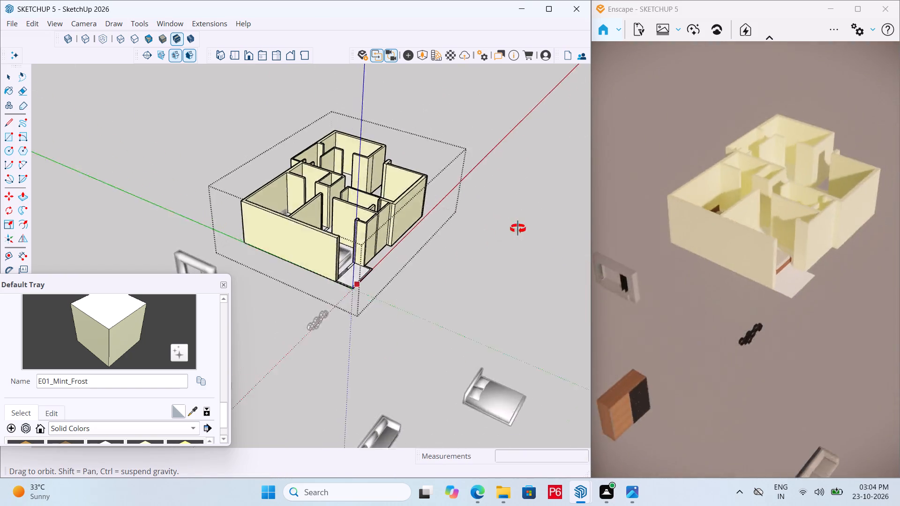
middle_drag(518, 229, 125, 245)
middle_drag(482, 263, 272, 227)
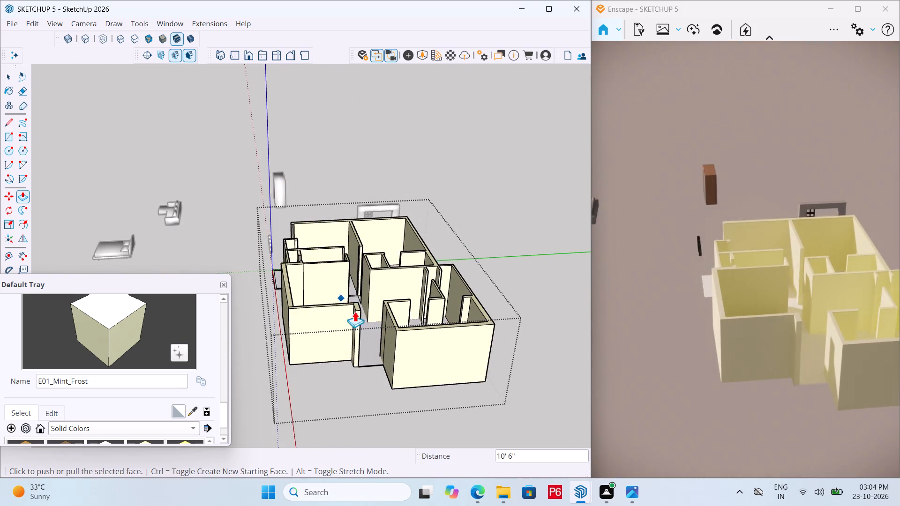
scroll(378, 325, up, 6)
scroll(411, 311, down, 7)
middle_drag(281, 308, 588, 388)
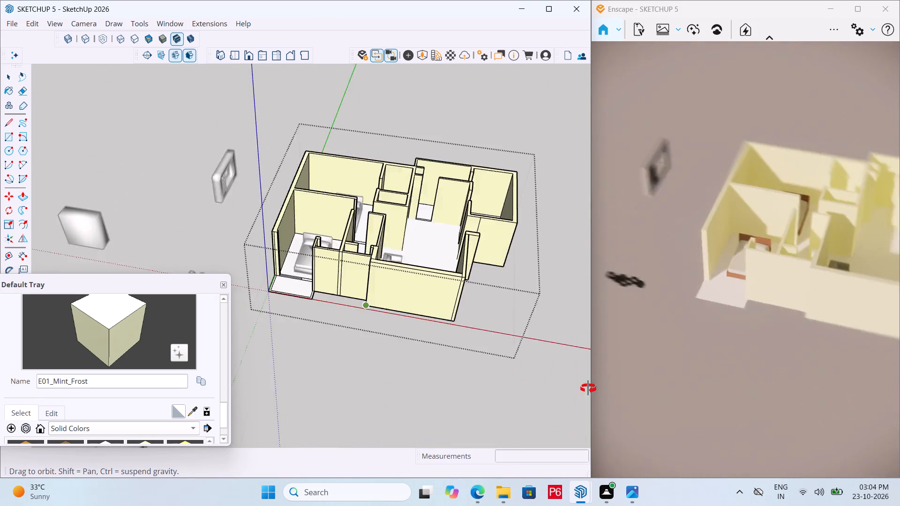
middle_drag(588, 388, 608, 397)
middle_drag(271, 252, 204, 352)
middle_drag(198, 347, 119, 309)
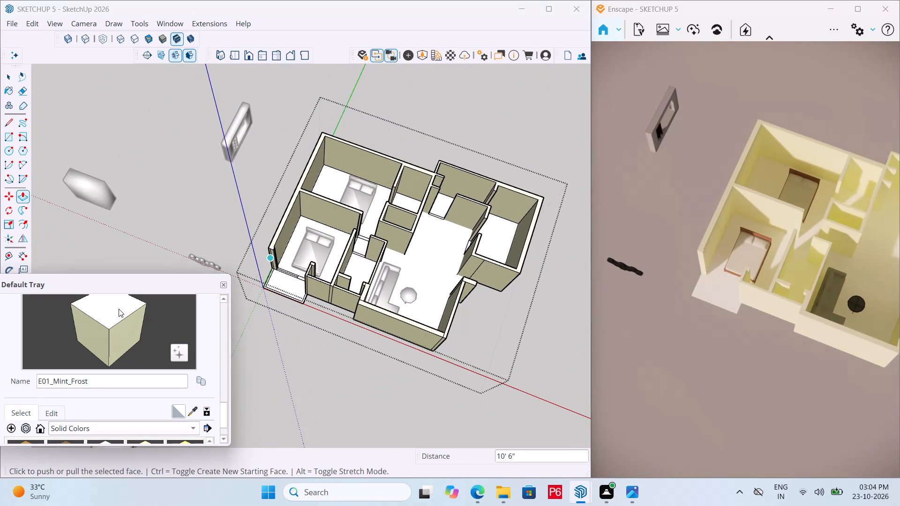
middle_drag(119, 309, 325, 335)
middle_drag(271, 259, 427, 241)
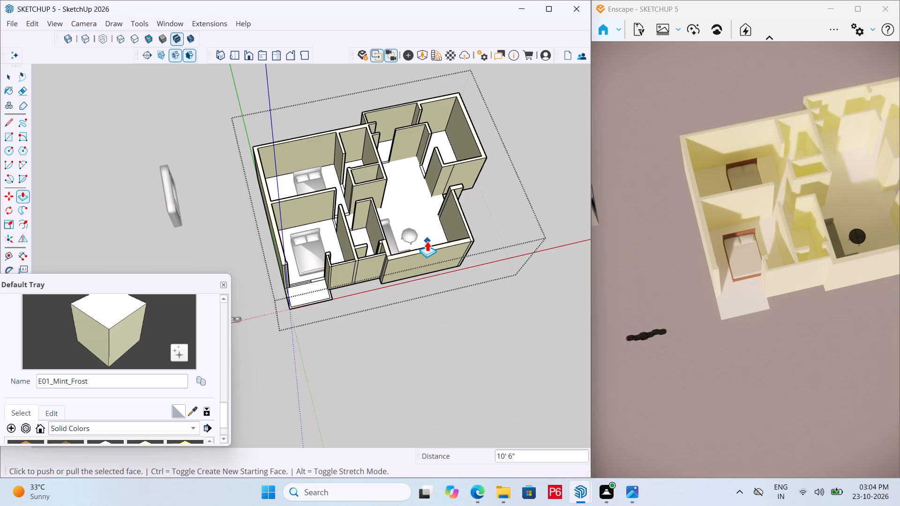
middle_drag(378, 241, 386, 145)
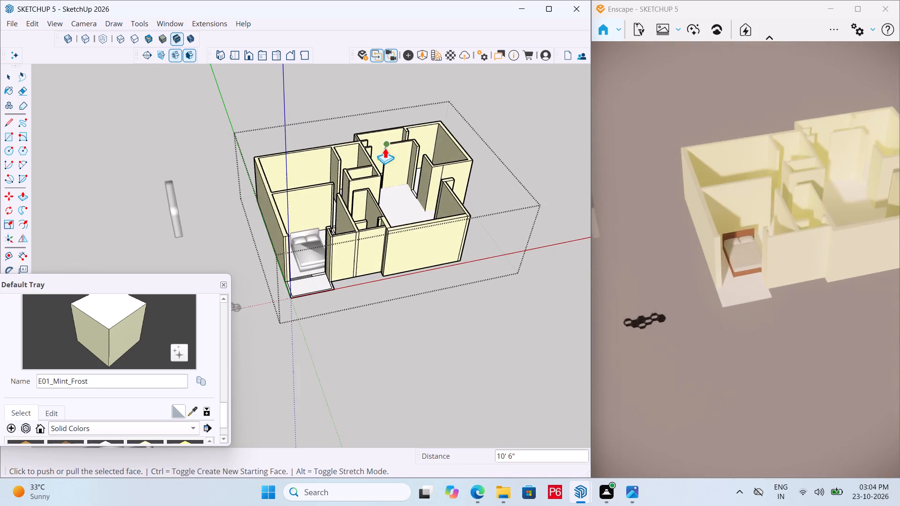
scroll(341, 283, down, 4)
middle_drag(369, 248, 357, 200)
Paint the bedroom's front wall, the adjoining narrow-room front wall and the thin strip between them with D01_Frost_White.
scroll(136, 374, down, 3)
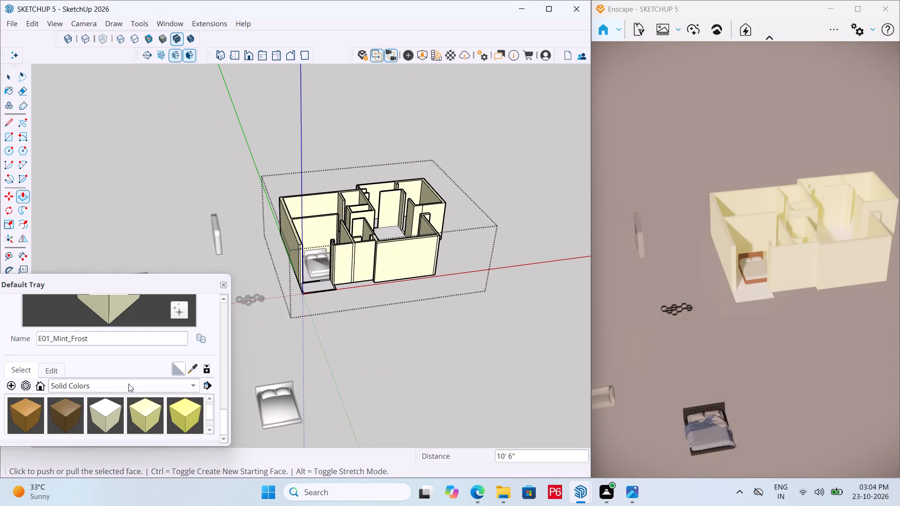
scroll(80, 421, up, 1)
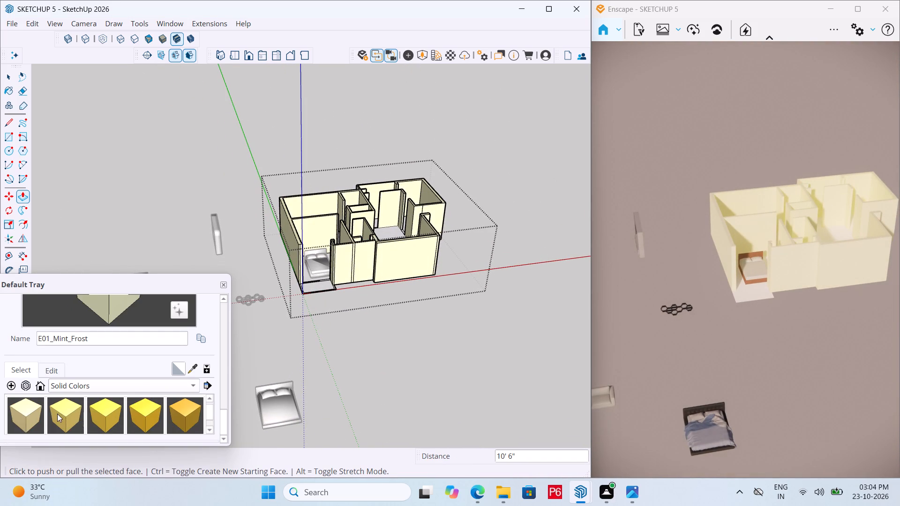
scroll(57, 414, up, 1)
scroll(78, 414, down, 1)
scroll(75, 426, up, 1)
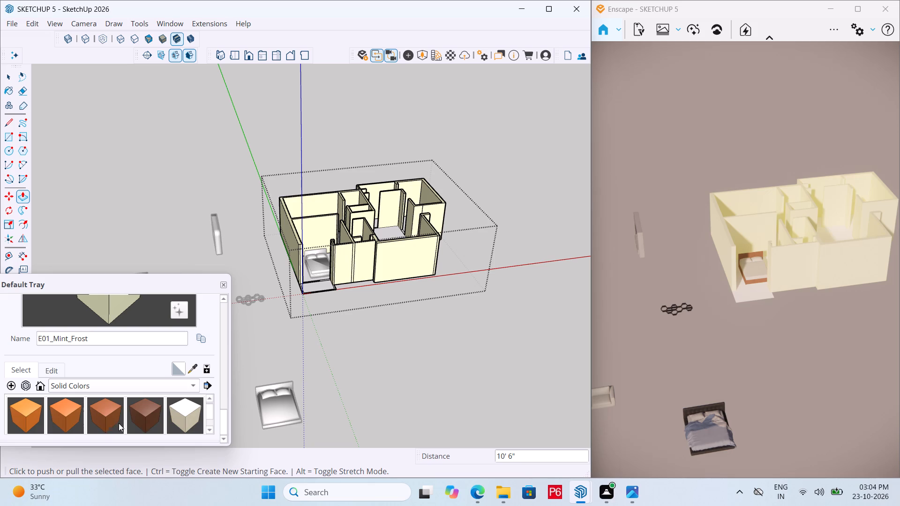
scroll(62, 421, down, 1)
scroll(137, 417, up, 1)
click(187, 417)
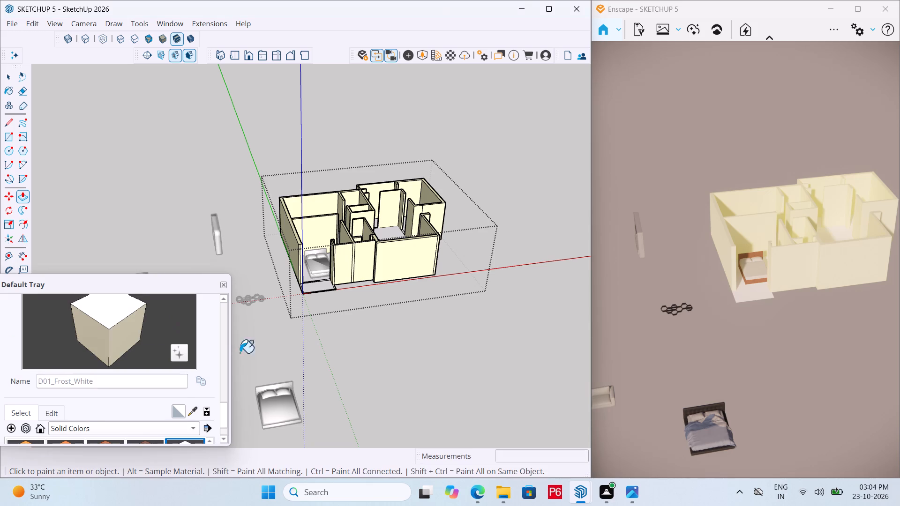
scroll(323, 268, up, 6)
click(369, 253)
click(348, 254)
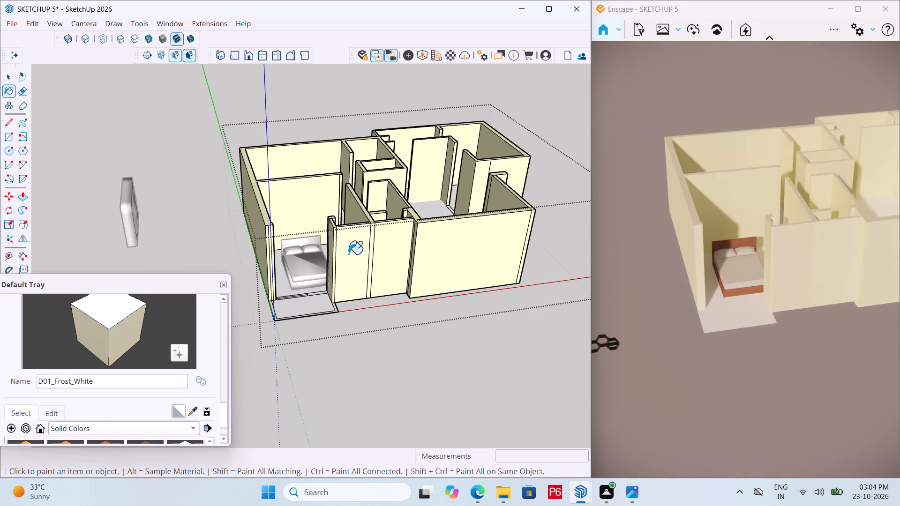
click(348, 254)
click(348, 254)
click(388, 248)
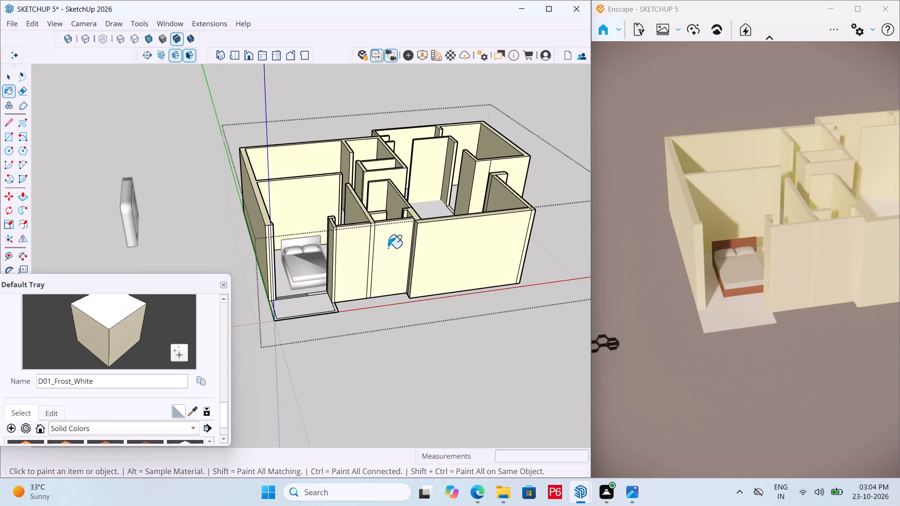
scroll(381, 248, up, 5)
click(360, 243)
click(365, 241)
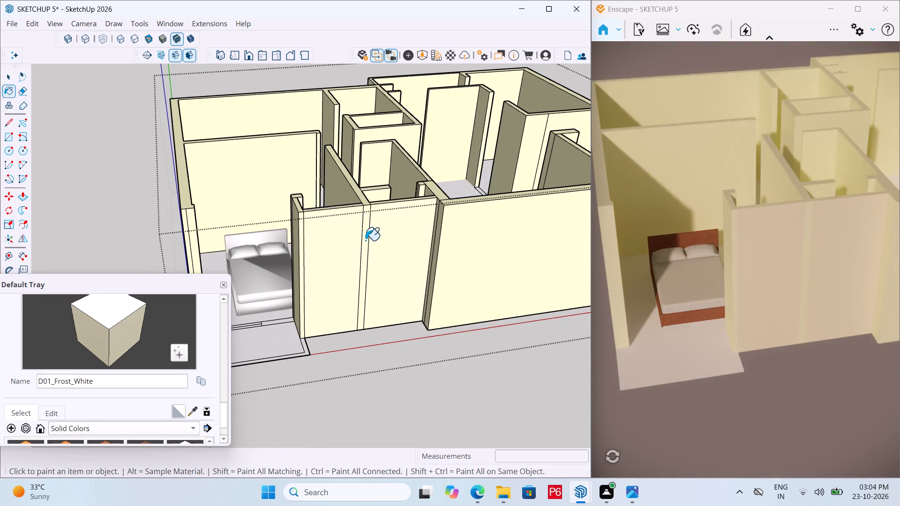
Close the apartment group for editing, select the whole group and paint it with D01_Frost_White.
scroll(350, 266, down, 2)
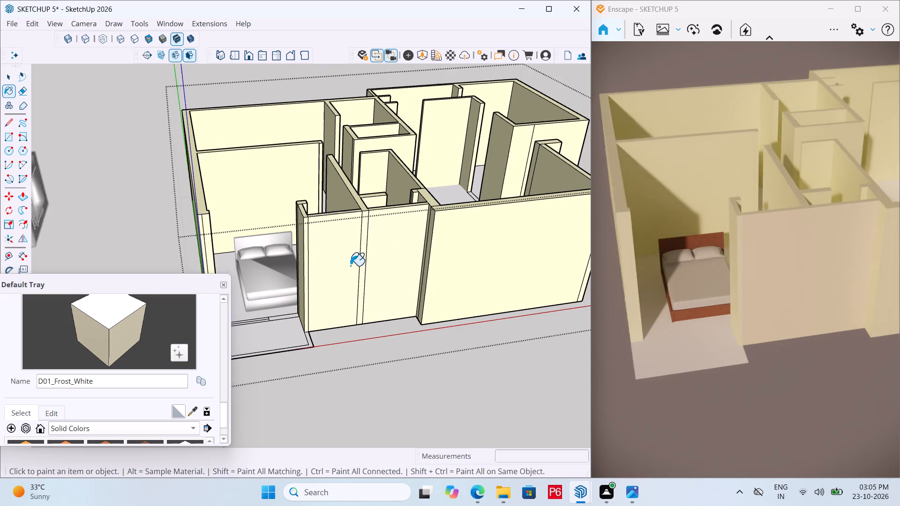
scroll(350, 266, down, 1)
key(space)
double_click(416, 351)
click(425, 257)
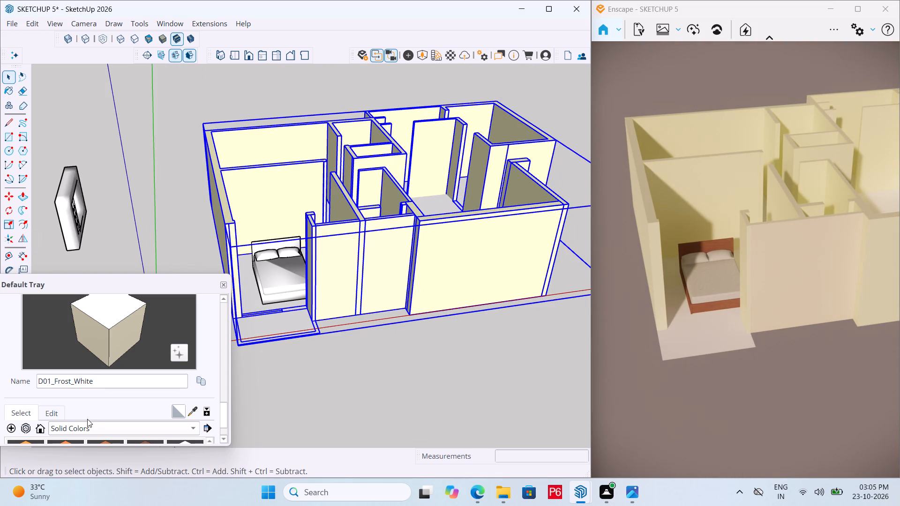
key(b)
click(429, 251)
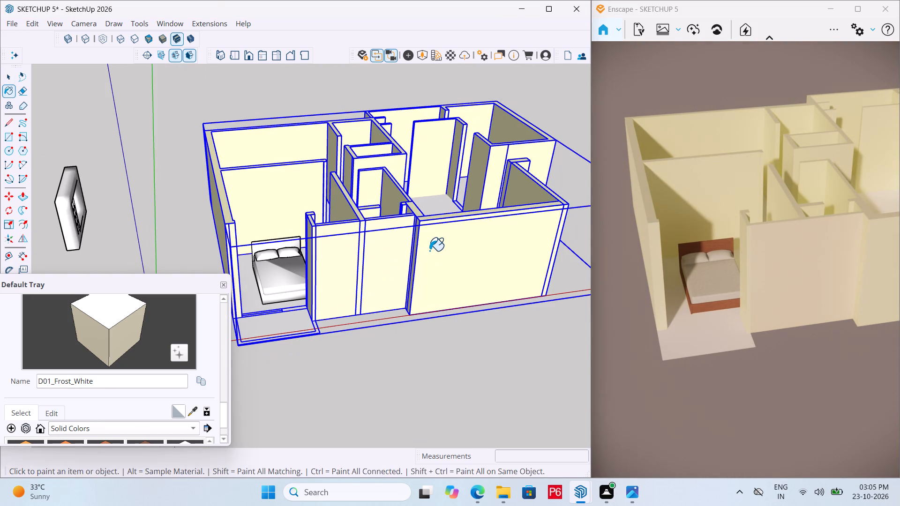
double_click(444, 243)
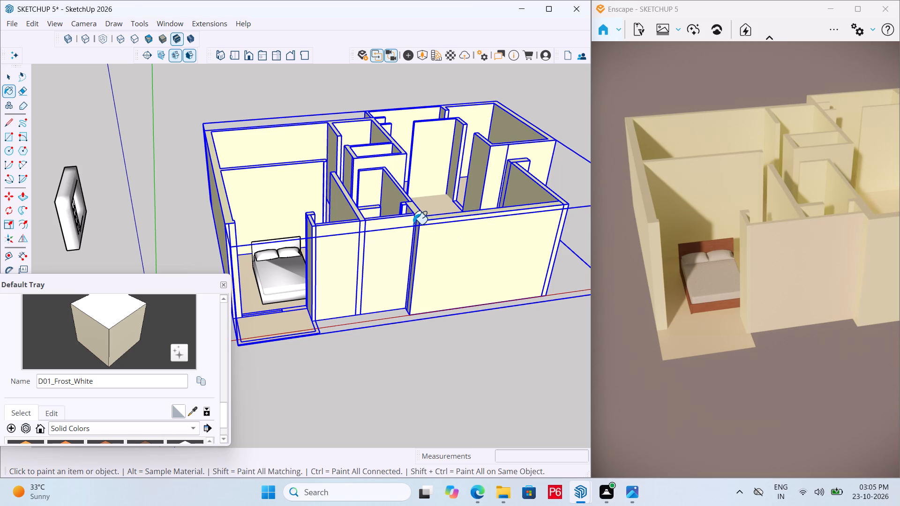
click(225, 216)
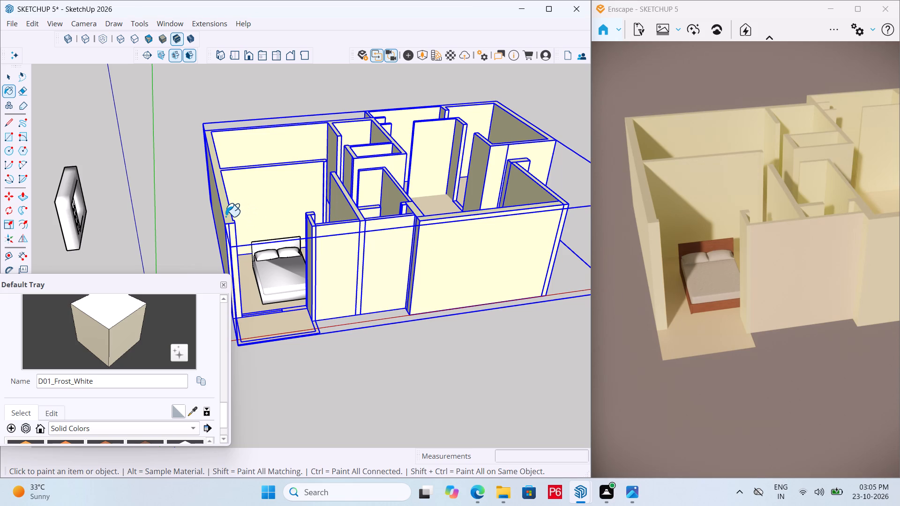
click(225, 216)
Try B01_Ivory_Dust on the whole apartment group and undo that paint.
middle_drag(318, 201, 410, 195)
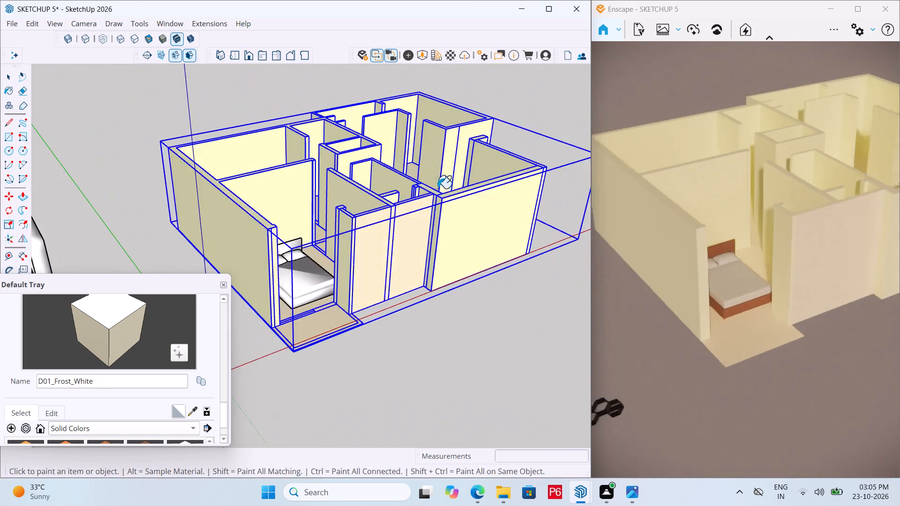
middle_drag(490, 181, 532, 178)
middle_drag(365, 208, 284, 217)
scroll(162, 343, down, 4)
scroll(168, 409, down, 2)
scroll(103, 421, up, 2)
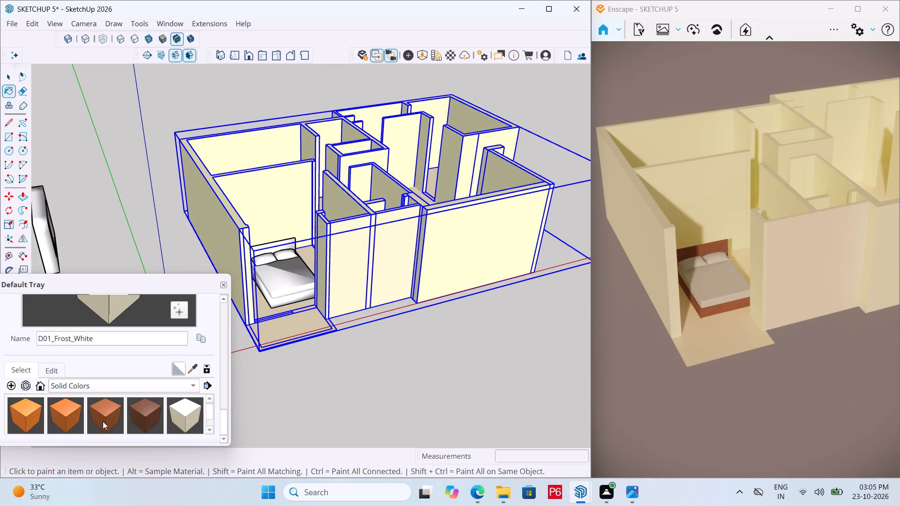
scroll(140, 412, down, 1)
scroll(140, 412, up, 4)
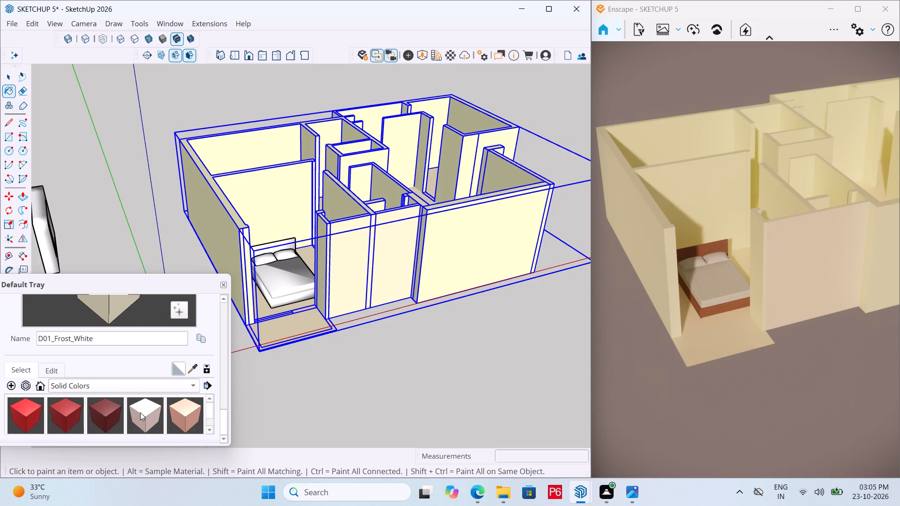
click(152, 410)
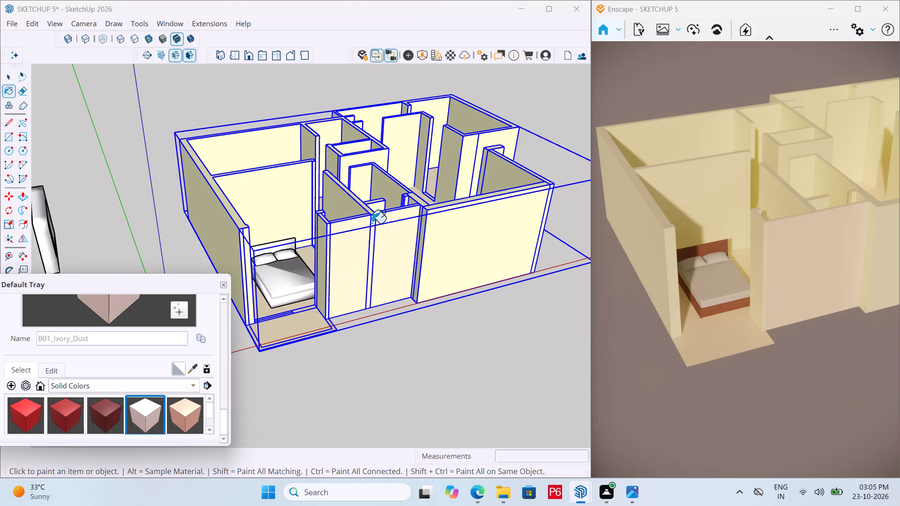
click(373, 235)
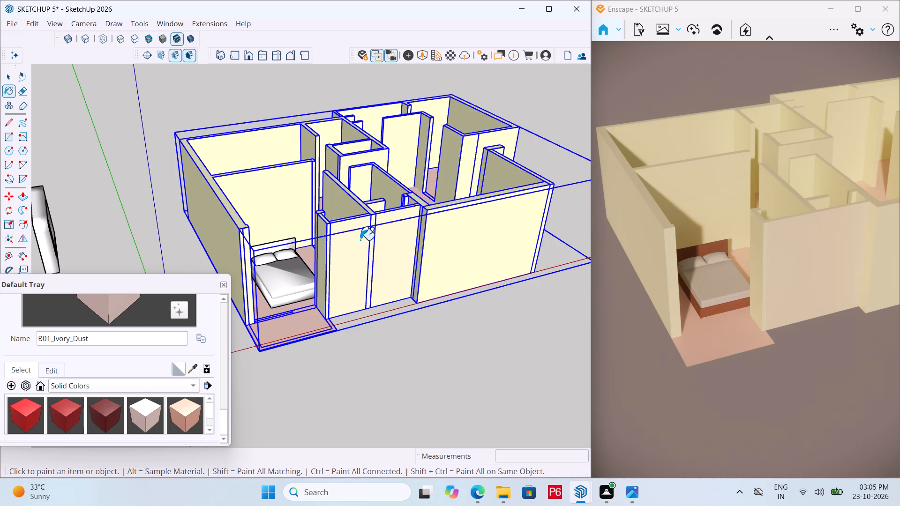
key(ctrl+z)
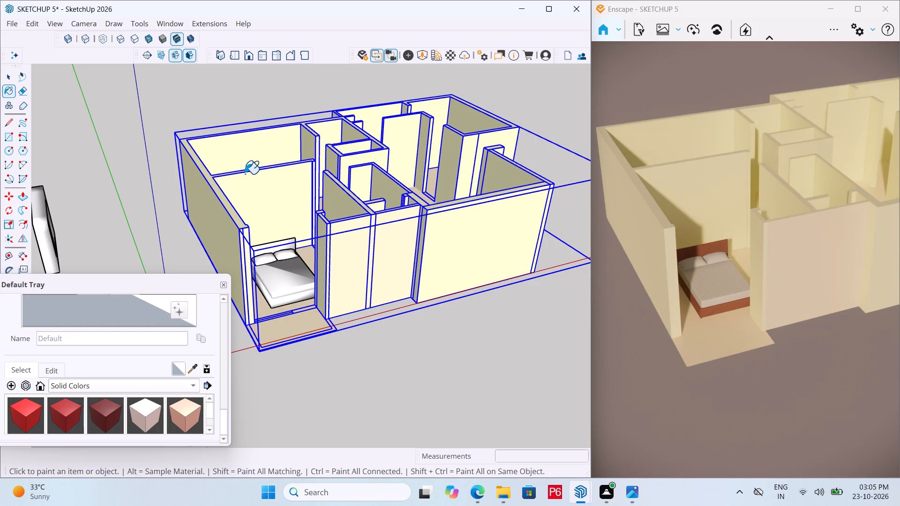
Paint the selected apartment group with the Default material to restore its unpainted faces.
click(245, 174)
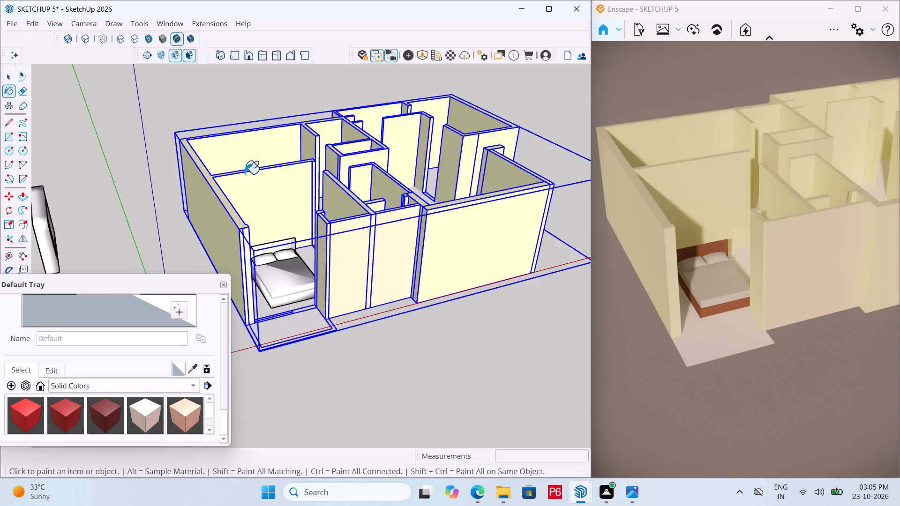
click(245, 174)
middle_drag(265, 249, 379, 388)
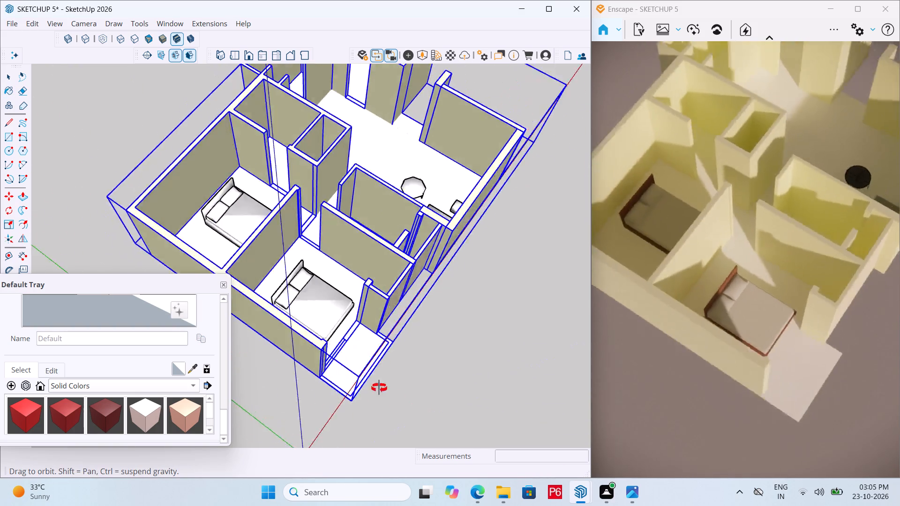
middle_drag(379, 388, 223, 342)
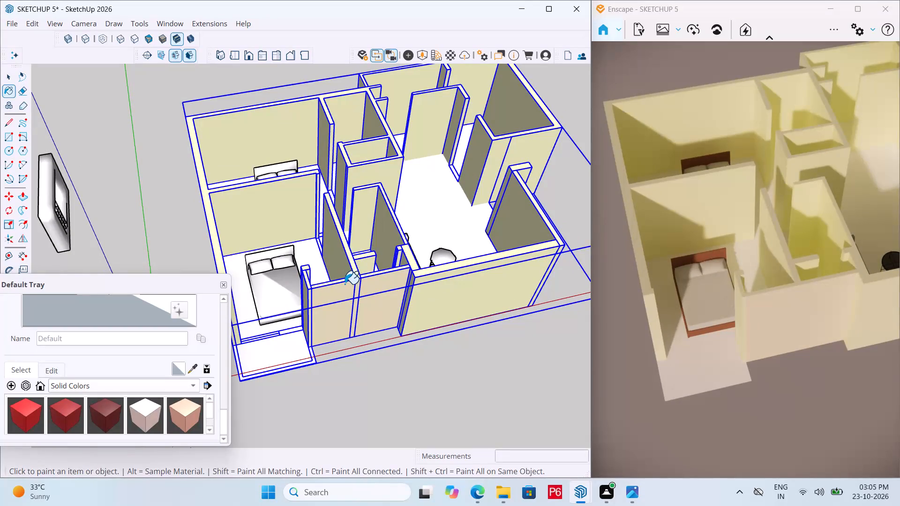
triple_click(345, 284)
click(345, 284)
key(space)
middle_drag(311, 292, 309, 256)
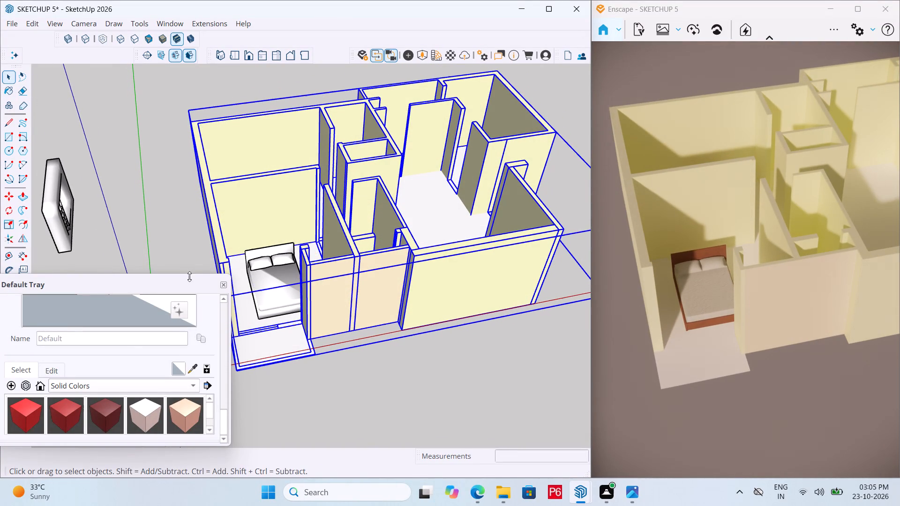
Paint the whole apartment group with the solid colour C01_Vanilla_Cream.
scroll(320, 323, down, 4)
scroll(174, 417, down, 4)
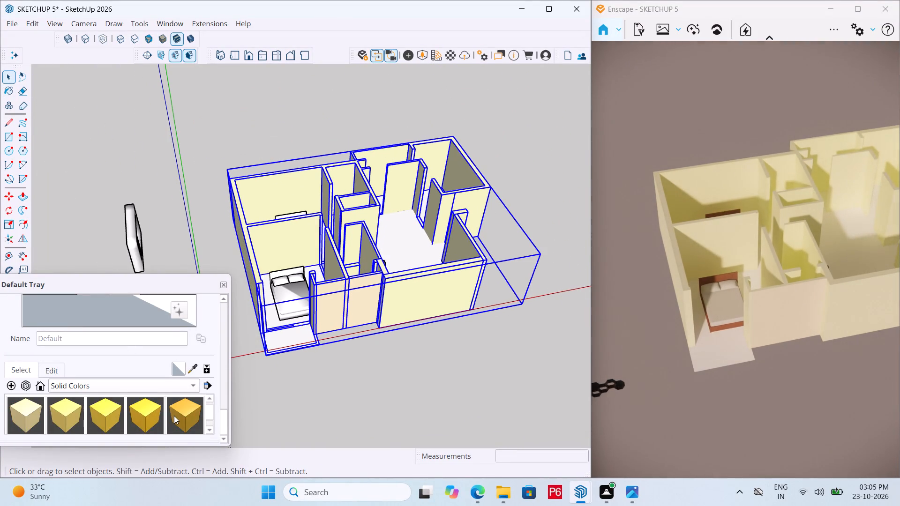
scroll(174, 416, up, 2)
scroll(174, 416, down, 1)
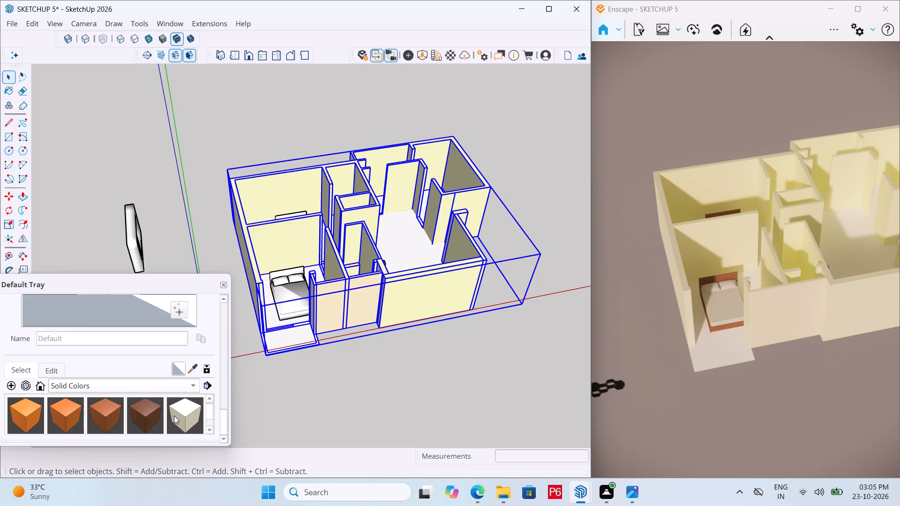
scroll(174, 416, up, 1)
click(68, 418)
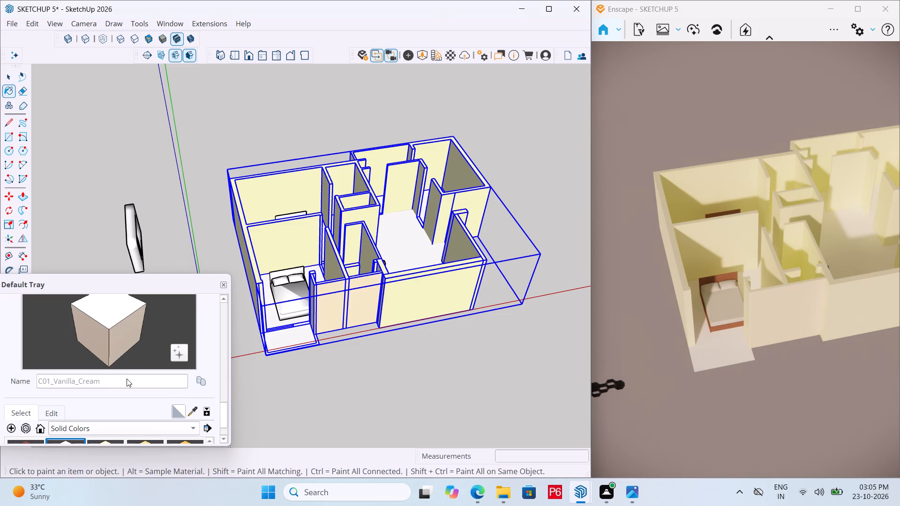
click(370, 290)
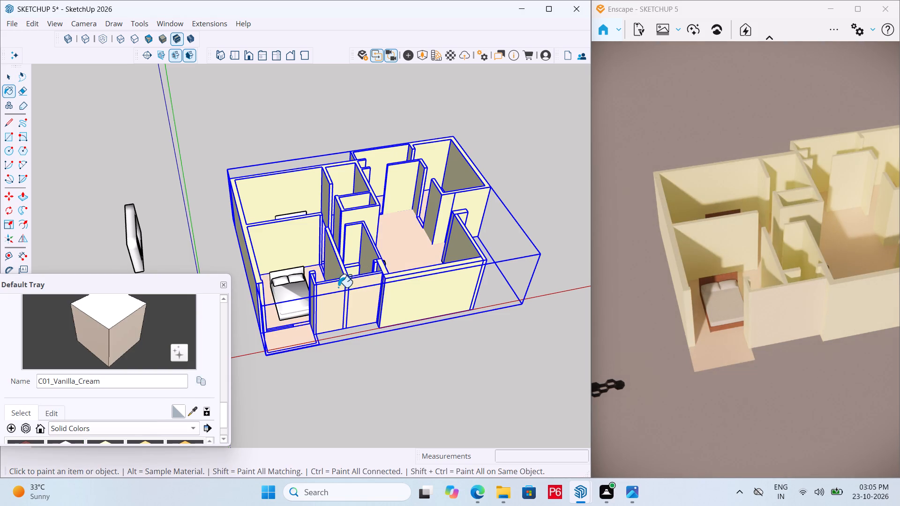
Open the apartment group and paint the outer face of its large projecting front wall with D01_Frost_White.
middle_drag(335, 287, 387, 287)
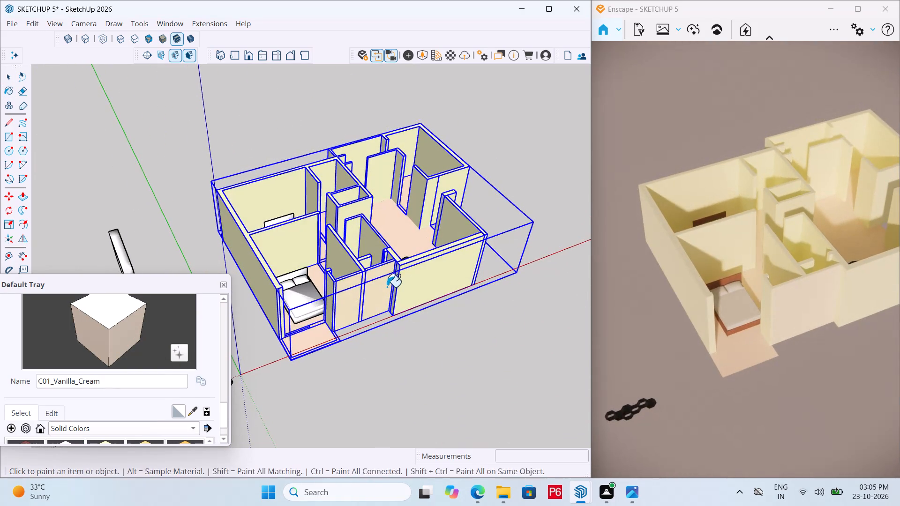
key(space)
double_click(407, 283)
click(407, 267)
scroll(410, 256, up, 10)
scroll(393, 282, down, 5)
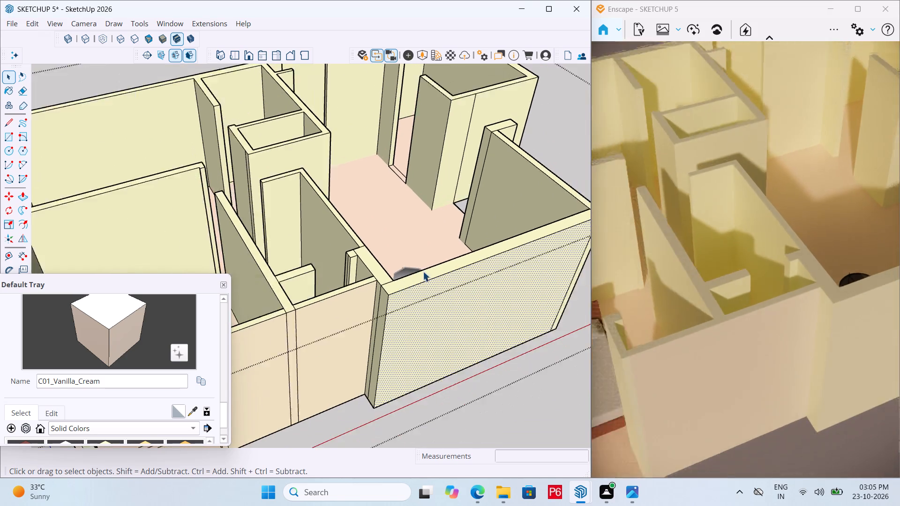
scroll(423, 271, down, 4)
scroll(117, 373, down, 5)
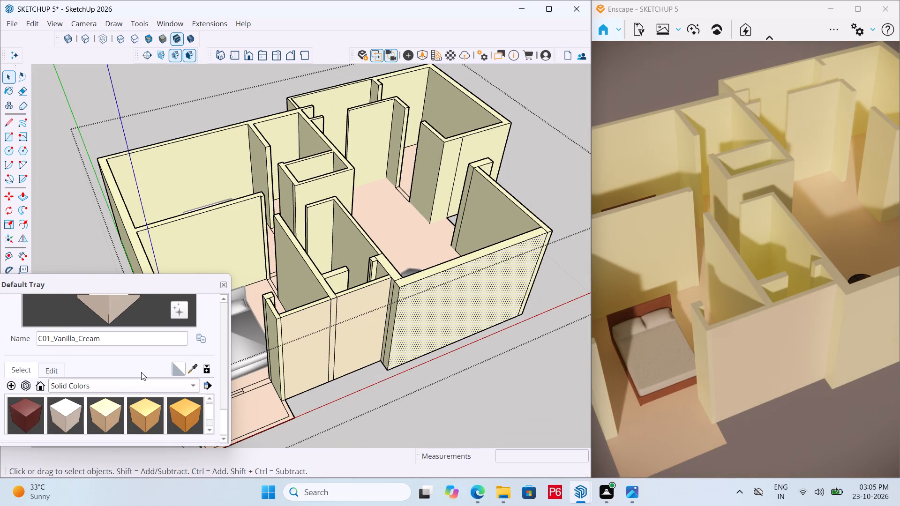
scroll(126, 386, down, 5)
scroll(87, 420, up, 2)
click(186, 415)
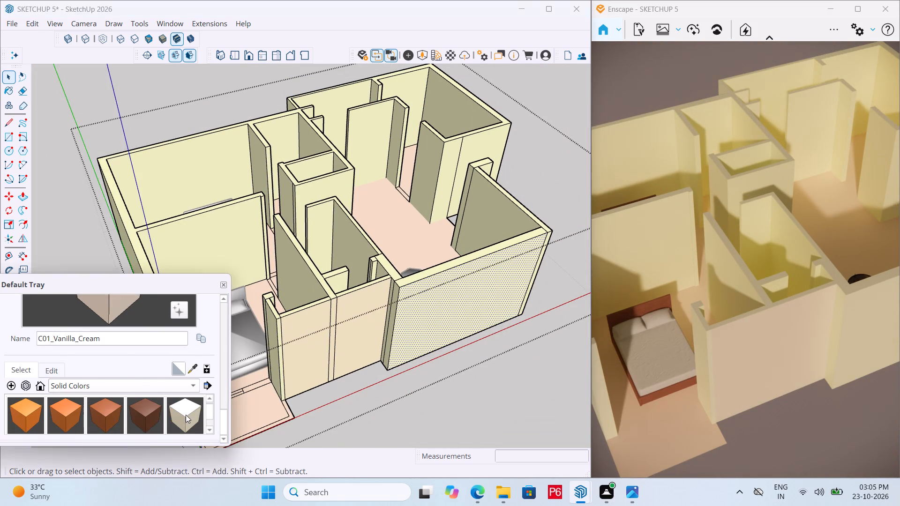
click(411, 292)
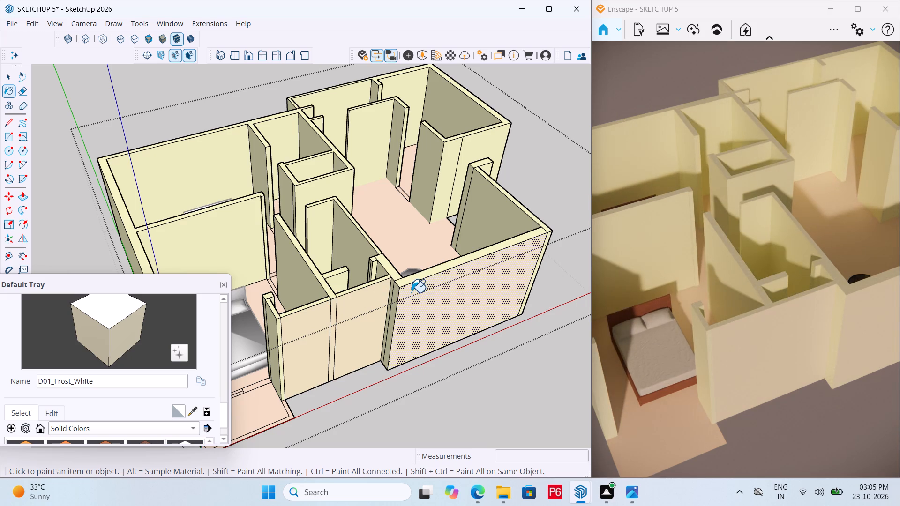
Paint the large front wall's top and side return, plus the adjoining narrow-room wall tops, with D01_Frost_White.
scroll(420, 275, up, 5)
click(416, 277)
scroll(369, 302, up, 6)
click(384, 296)
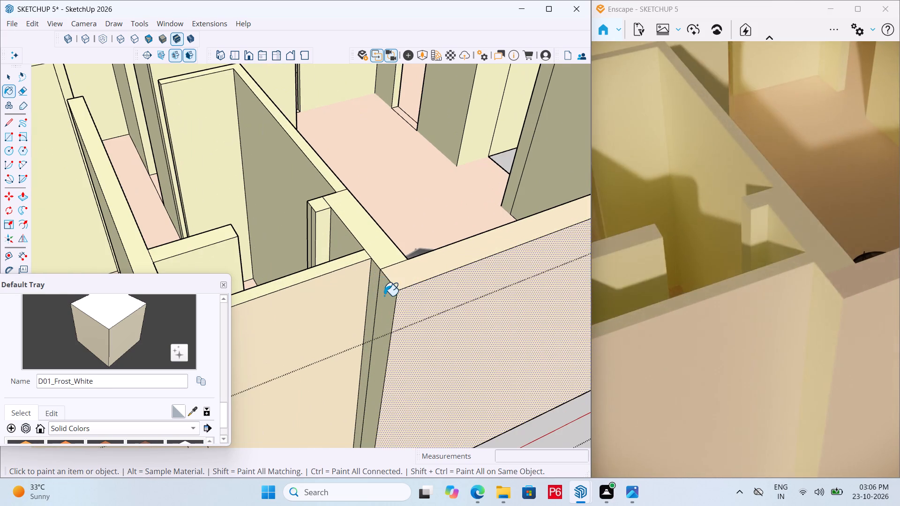
drag(370, 274, 374, 271)
double_click(379, 260)
scroll(393, 310, down, 3)
scroll(404, 288, up, 2)
click(404, 288)
click(346, 283)
click(351, 272)
scroll(403, 299, down, 3)
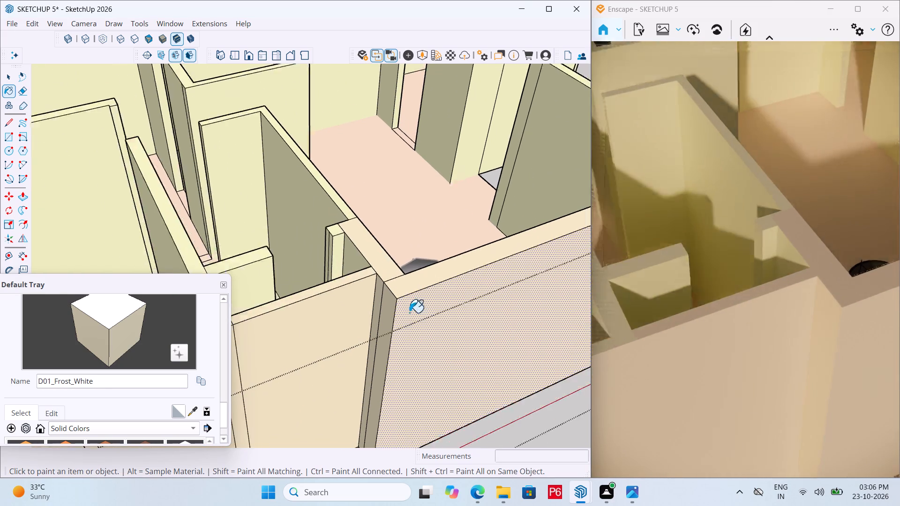
scroll(409, 313, down, 3)
scroll(375, 209, up, 6)
click(332, 317)
scroll(392, 308, down, 5)
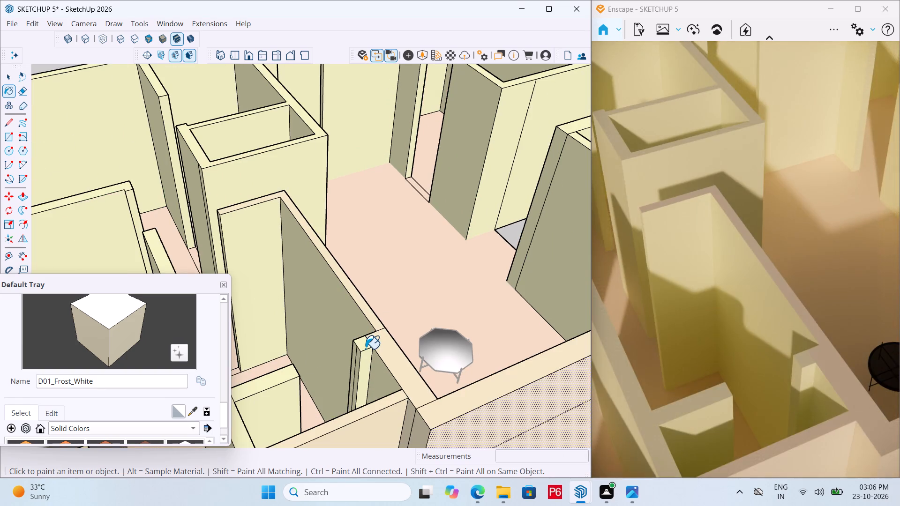
click(365, 349)
Paint the narrow room's small wall stub, long inner wall and short end wall with D01_Frost_White.
scroll(366, 347, up, 4)
middle_drag(328, 364, 357, 335)
scroll(418, 299, up, 4)
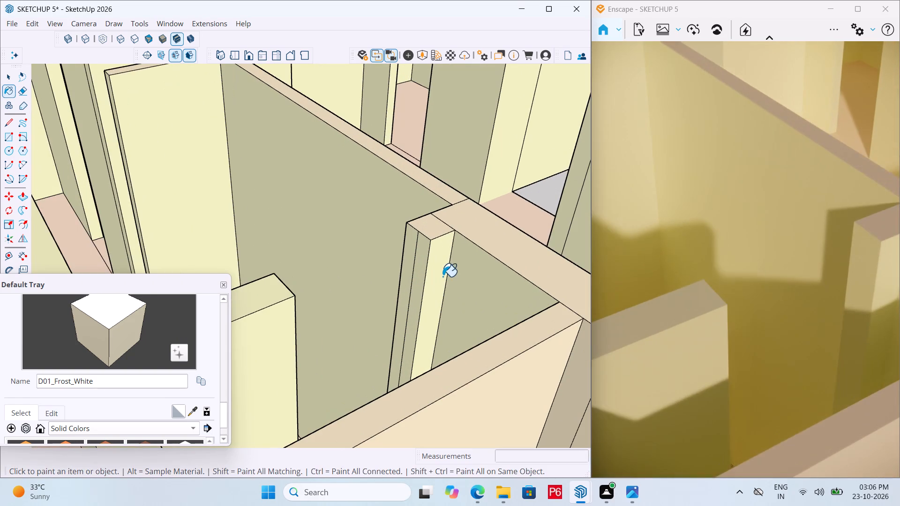
click(432, 272)
click(423, 263)
click(412, 245)
middle_drag(368, 268, 436, 317)
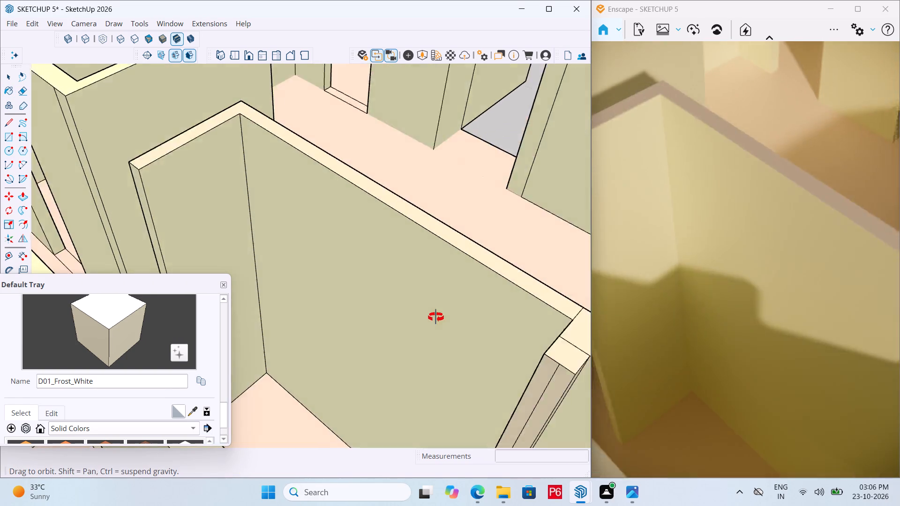
middle_drag(436, 317, 448, 317)
click(437, 275)
drag(437, 274, 436, 270)
drag(250, 232, 242, 232)
Apply D01_Frost_White to the large front wall's end strip and the adjoining front wall panels with their thin strip.
scroll(204, 230, down, 6)
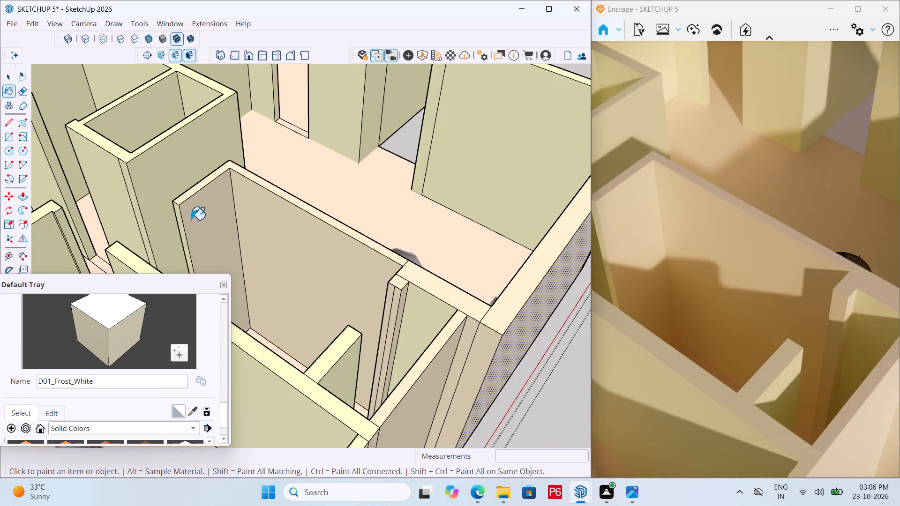
scroll(203, 172, down, 5)
scroll(422, 288, down, 6)
middle_drag(331, 298, 248, 281)
scroll(289, 311, up, 5)
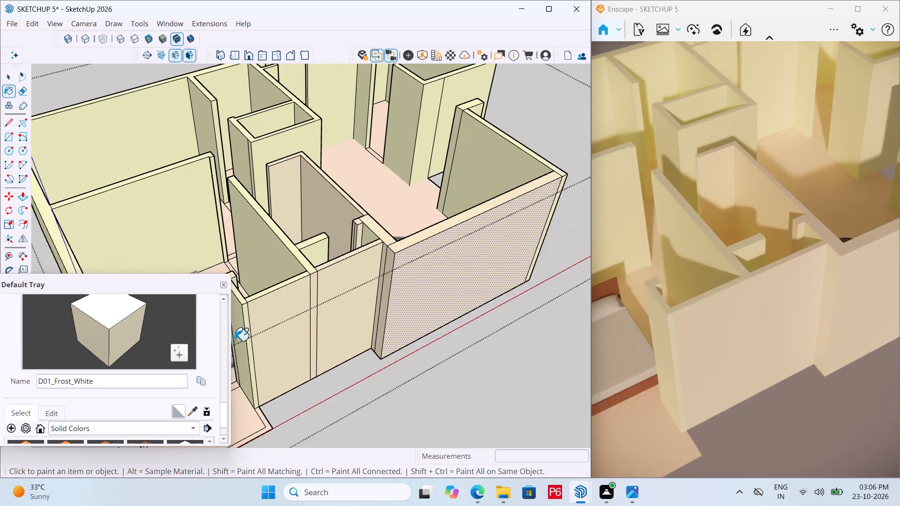
scroll(234, 341, up, 1)
middle_drag(362, 241, 194, 135)
scroll(362, 241, down, 1)
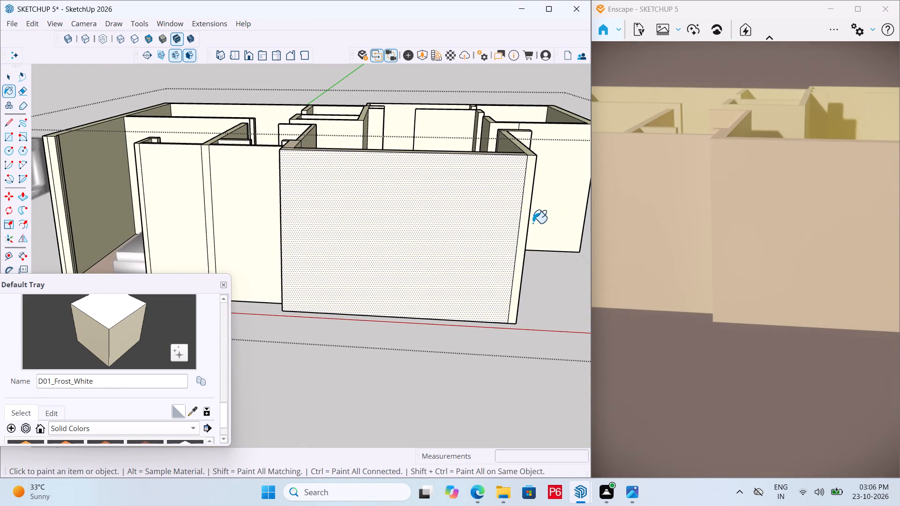
click(522, 226)
scroll(542, 234, down, 6)
scroll(330, 234, up, 6)
click(368, 231)
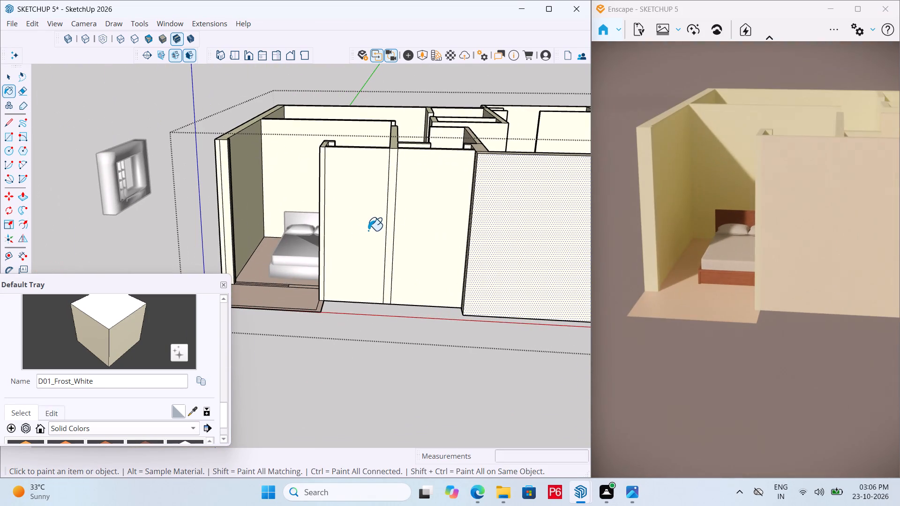
drag(368, 231, 375, 227)
click(433, 214)
click(392, 217)
Paint the front end strips of the bedroom's outer side wall, beside the opening, with D01_Frost_White.
scroll(307, 227, up, 6)
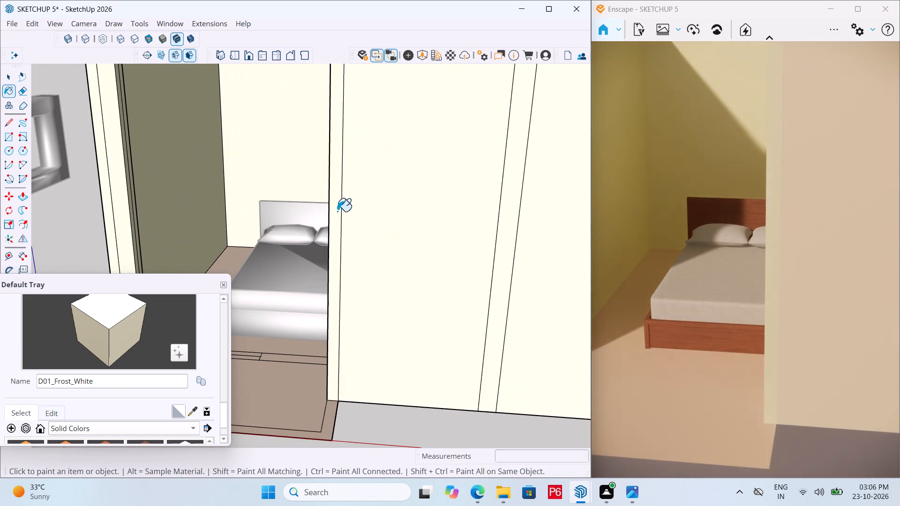
scroll(429, 225, down, 6)
scroll(220, 239, up, 5)
click(269, 228)
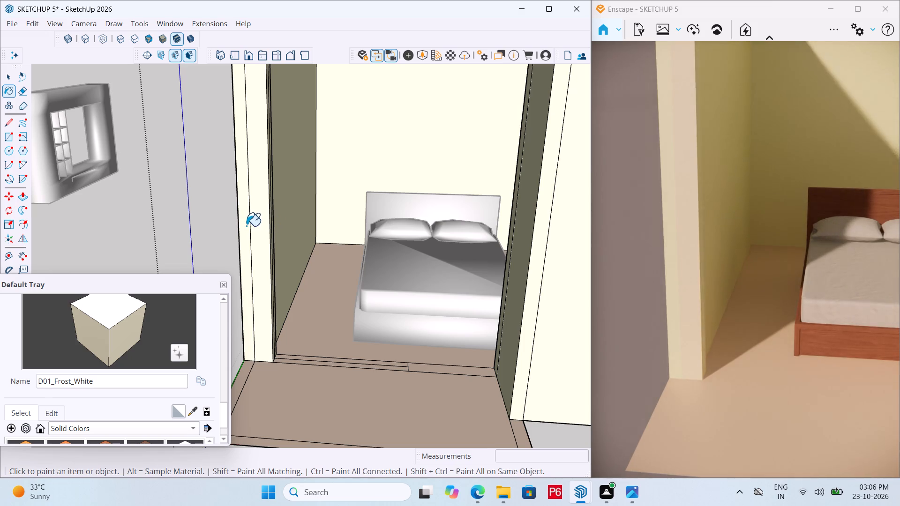
click(246, 226)
click(256, 223)
Paint the outer face and top of the long bedroom side wall with D01_Frost_White.
scroll(277, 280, down, 12)
middle_drag(249, 279, 430, 309)
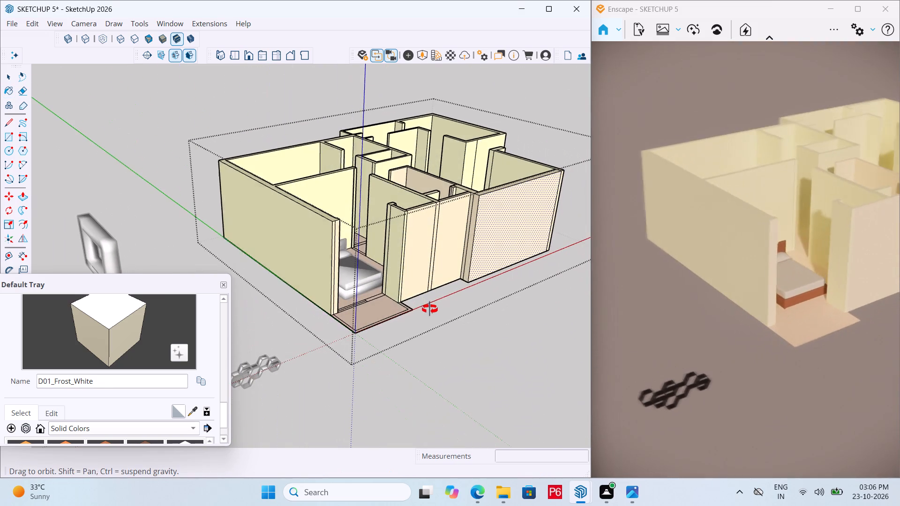
middle_drag(430, 309, 430, 309)
scroll(369, 286, up, 3)
click(309, 252)
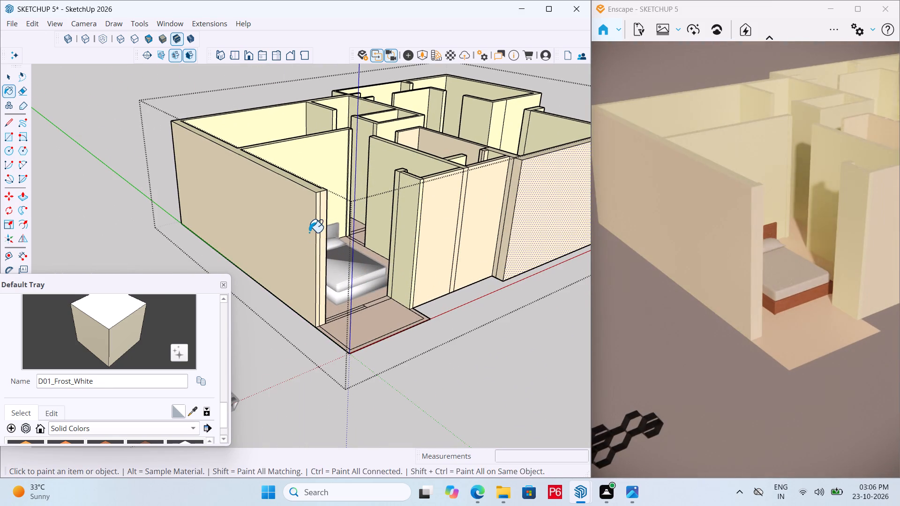
scroll(277, 188, up, 10)
click(352, 191)
scroll(307, 312, down, 7)
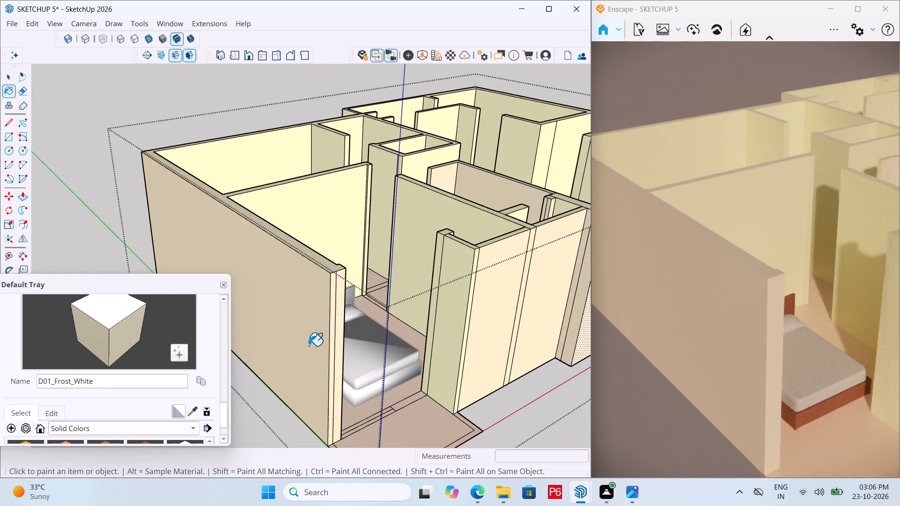
Paint the bedroom's two inner partition faces and the end strips at the doorway with D01_Frost_White.
scroll(301, 337, down, 7)
middle_drag(314, 265, 312, 357)
scroll(363, 319, up, 6)
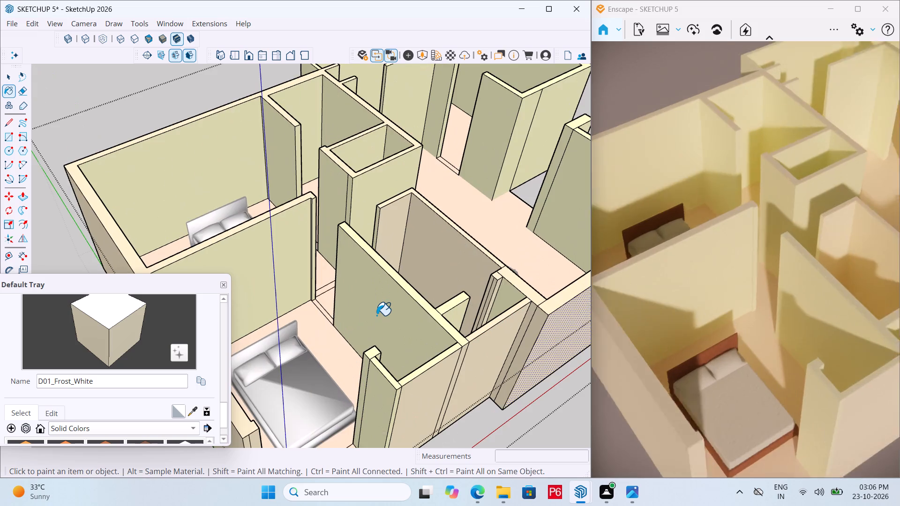
click(385, 310)
click(271, 257)
scroll(327, 228, up, 10)
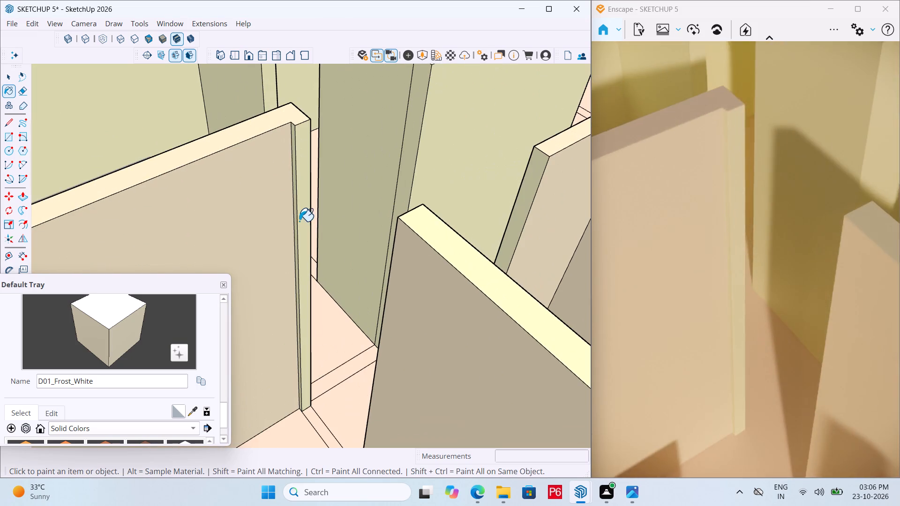
scroll(287, 188, up, 6)
click(300, 171)
click(307, 167)
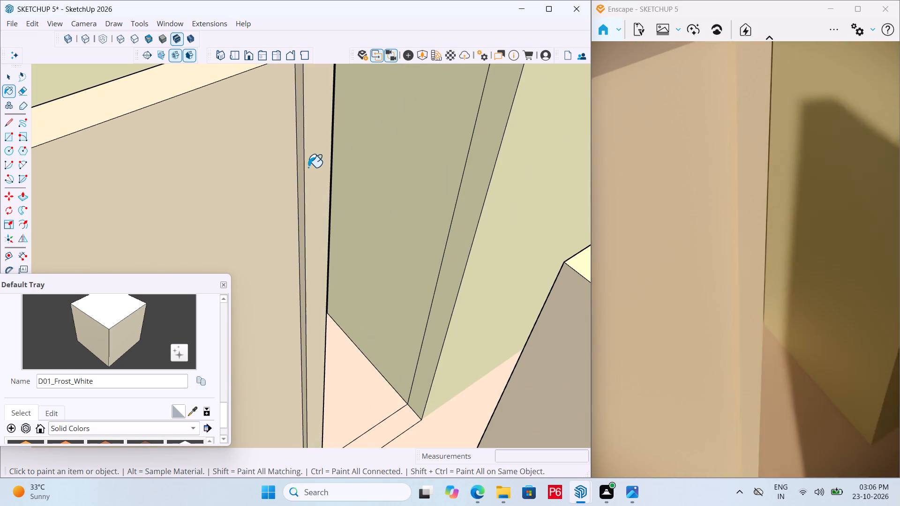
Paint the bedroom side wall's inner face and the narrow strips at its front end with D01_Frost_White.
scroll(315, 161, down, 12)
scroll(397, 213, down, 12)
middle_drag(408, 306, 22, 254)
scroll(200, 171, up, 5)
click(208, 211)
scroll(351, 215, down, 4)
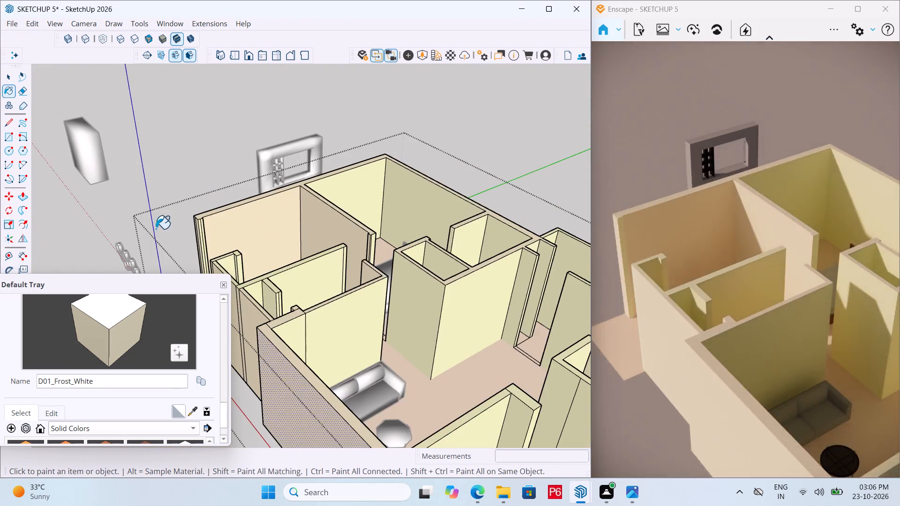
scroll(156, 229, up, 20)
scroll(156, 229, up, 3)
click(238, 204)
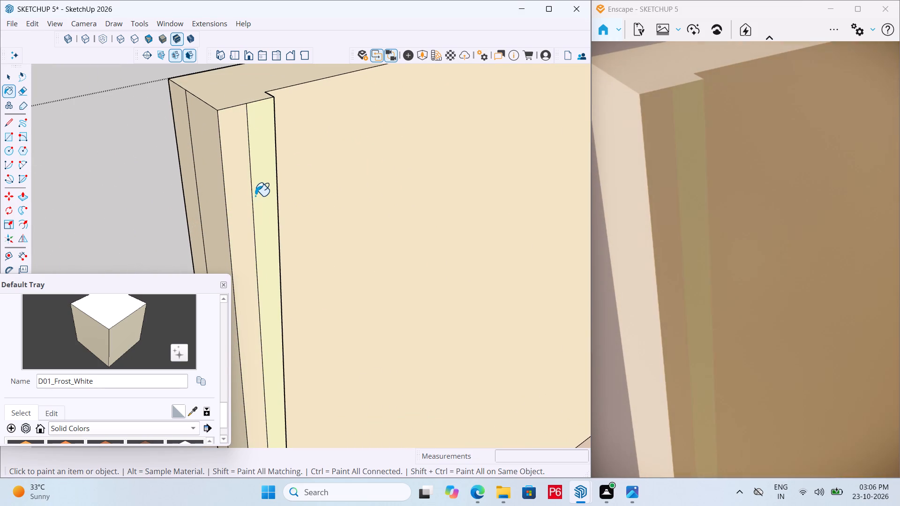
click(256, 195)
click(211, 199)
scroll(353, 165, down, 6)
middle_drag(356, 166, 128, 178)
scroll(462, 171, down, 7)
scroll(180, 159, up, 17)
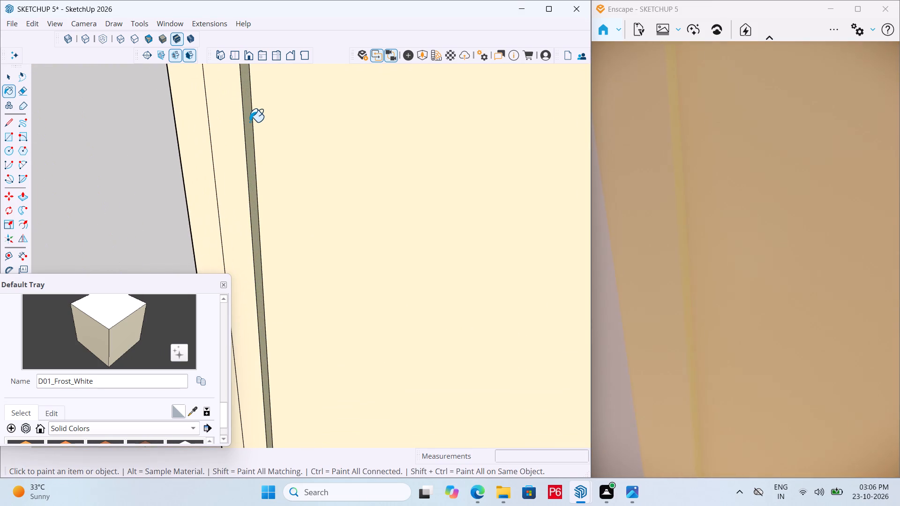
click(247, 122)
Paint the short wall beside the bedroom's front opening, its end faces, corner strip and connected tops with D01_Frost_White.
scroll(253, 138, down, 6)
scroll(240, 165, down, 15)
scroll(204, 197, down, 7)
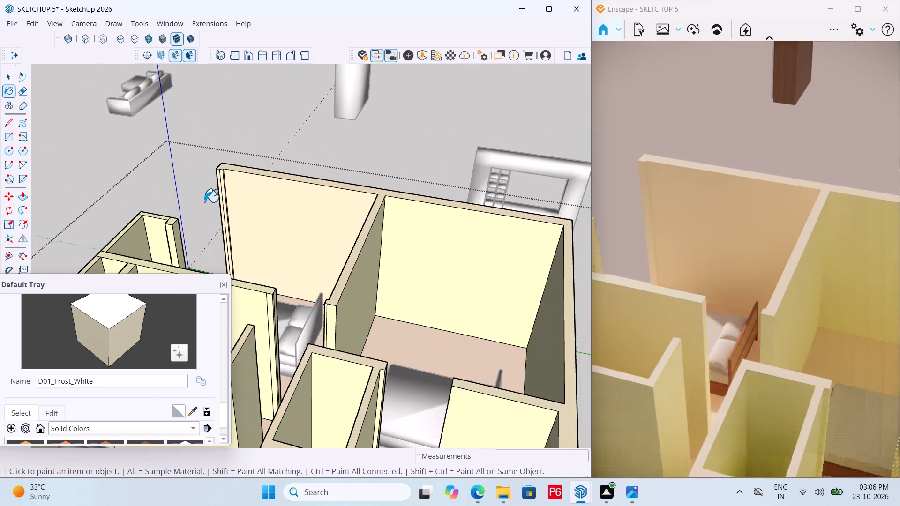
middle_drag(185, 220, 401, 258)
scroll(204, 266, down, 8)
scroll(261, 269, down, 10)
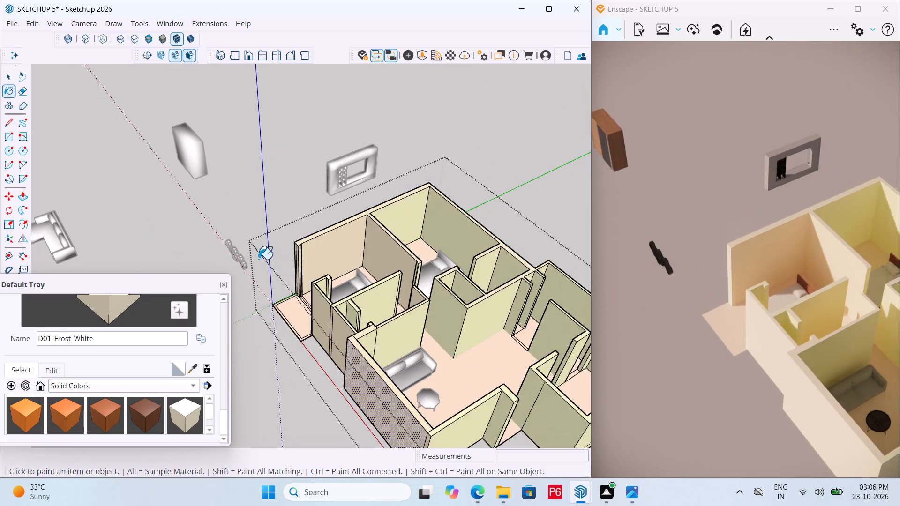
scroll(258, 259, down, 5)
middle_drag(268, 302, 475, 286)
scroll(451, 305, up, 2)
middle_drag(264, 258, 518, 248)
scroll(317, 269, up, 7)
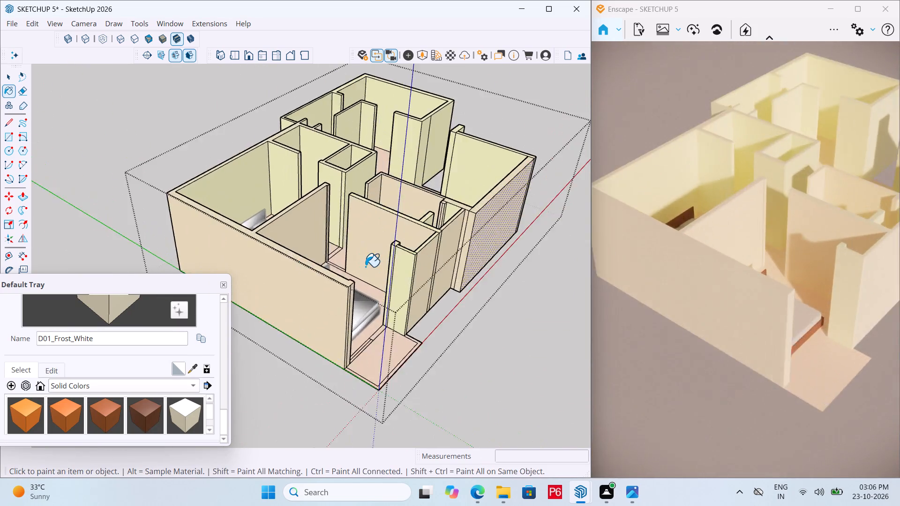
scroll(365, 267, up, 12)
double_click(431, 260)
drag(375, 228, 383, 222)
click(396, 168)
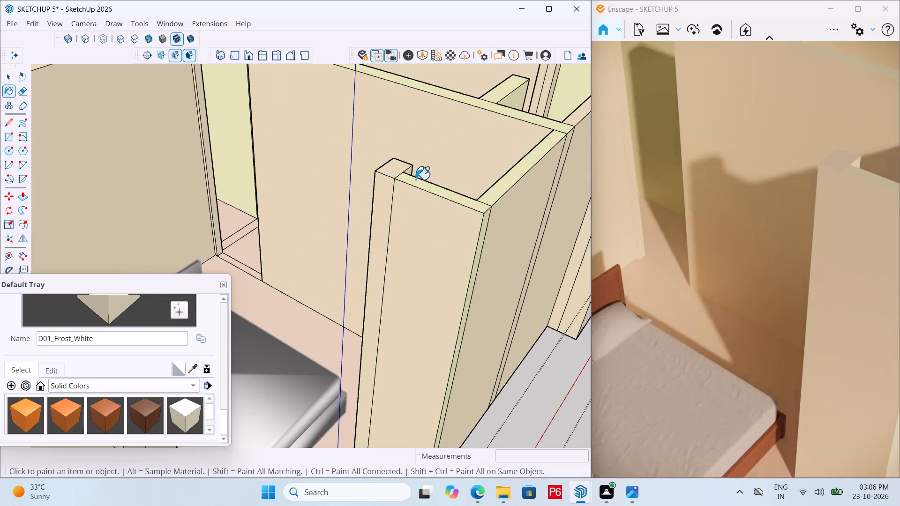
drag(417, 184, 422, 183)
click(494, 196)
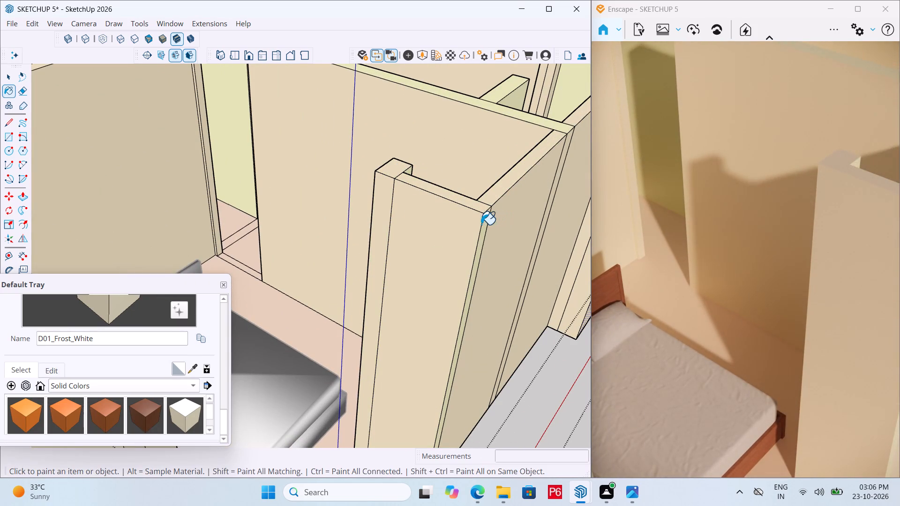
click(487, 218)
scroll(371, 266, down, 6)
scroll(444, 198, up, 9)
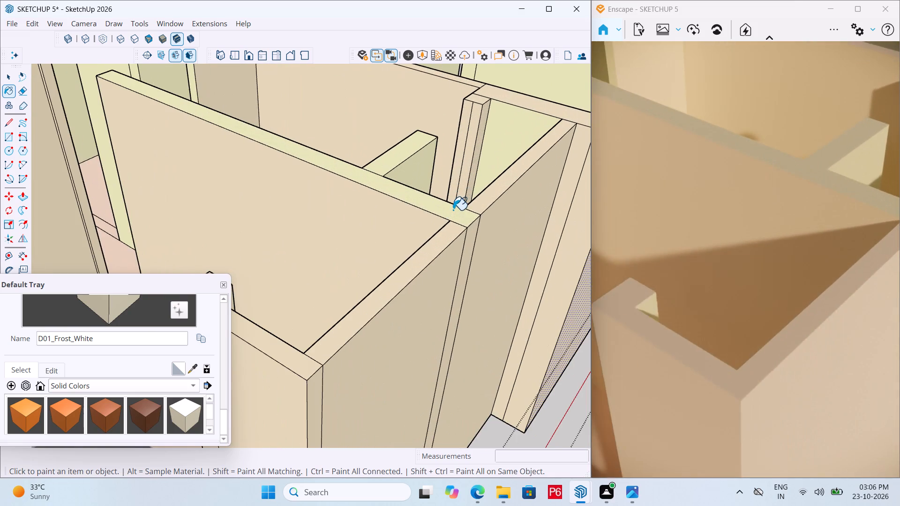
Paint the long partition's top, the short stub wall and the room faces beyond it with D01_Frost_White.
click(454, 211)
scroll(404, 151, up, 3)
click(405, 149)
scroll(324, 201, down, 1)
drag(417, 186, 421, 181)
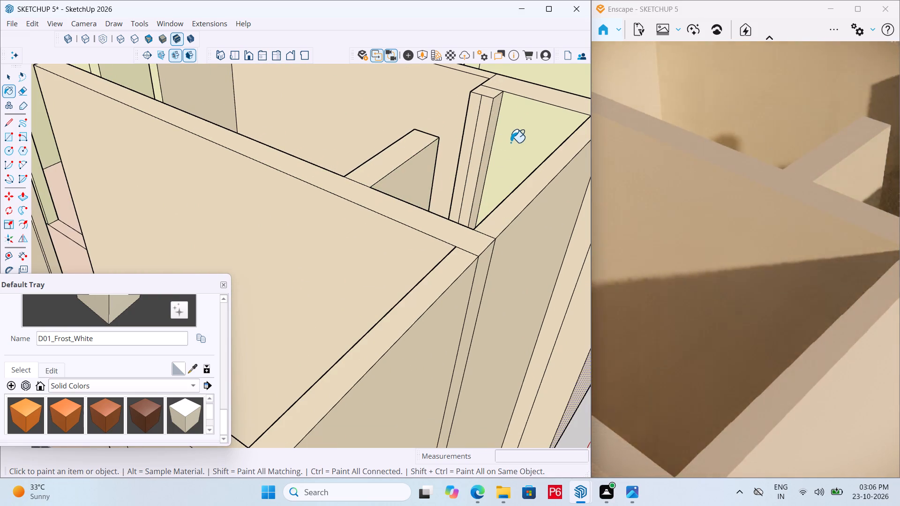
click(517, 140)
scroll(353, 182, down, 7)
scroll(412, 241, down, 5)
click(467, 150)
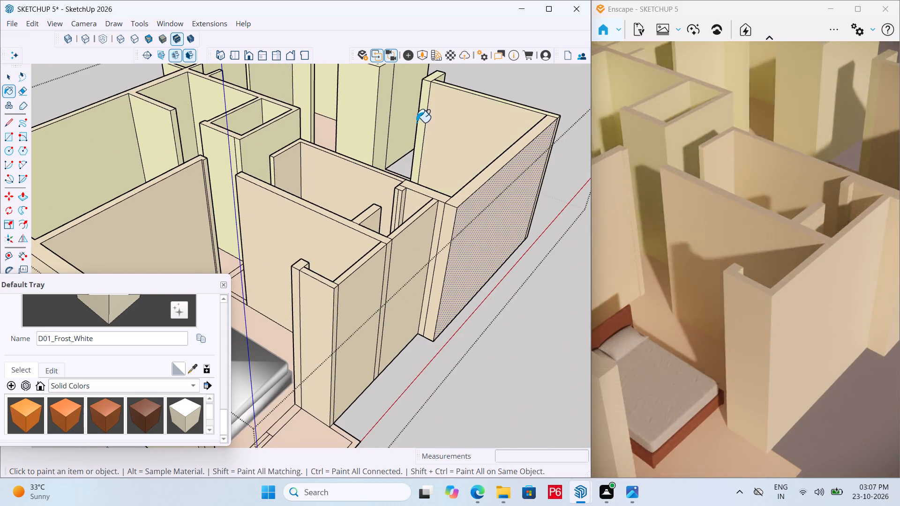
Paint the open-ended wall's end strip, long top and corner top at the large room's opening with D01_Frost_White.
scroll(416, 119, up, 4)
click(426, 108)
scroll(376, 264, down, 7)
scroll(507, 155, up, 11)
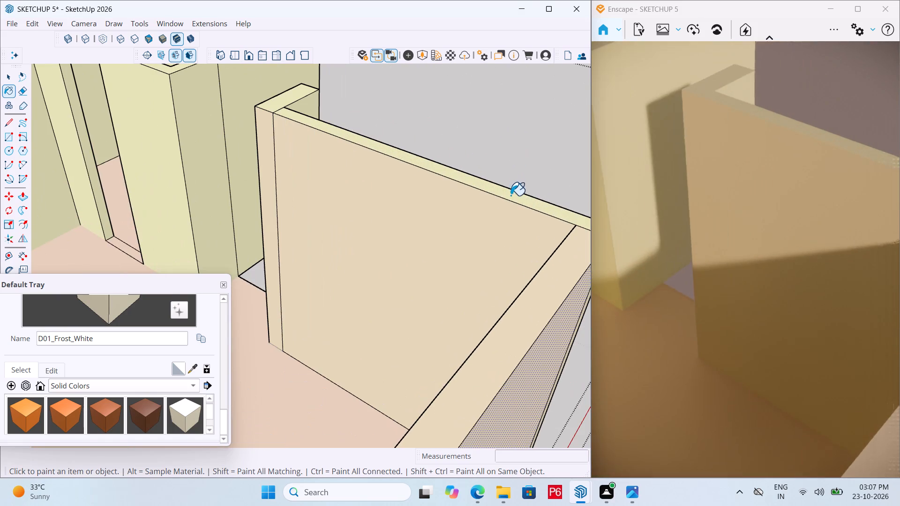
click(511, 198)
scroll(320, 111, up, 1)
double_click(297, 95)
scroll(283, 150, down, 6)
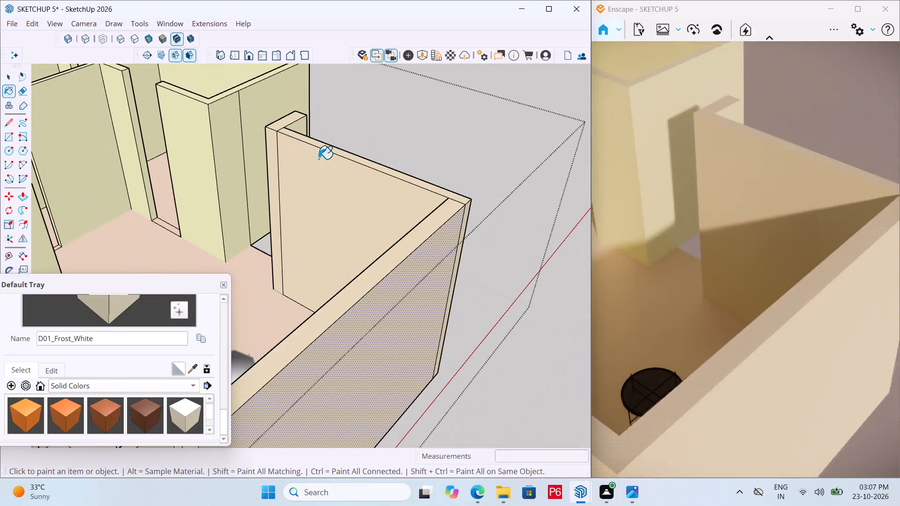
Paint that wall's outer face and the faces of its short return beside the exterior opening with D01_Frost_White.
middle_drag(437, 214, 235, 165)
scroll(304, 207, up, 4)
click(325, 191)
scroll(360, 171, down, 1)
middle_drag(360, 171, 282, 185)
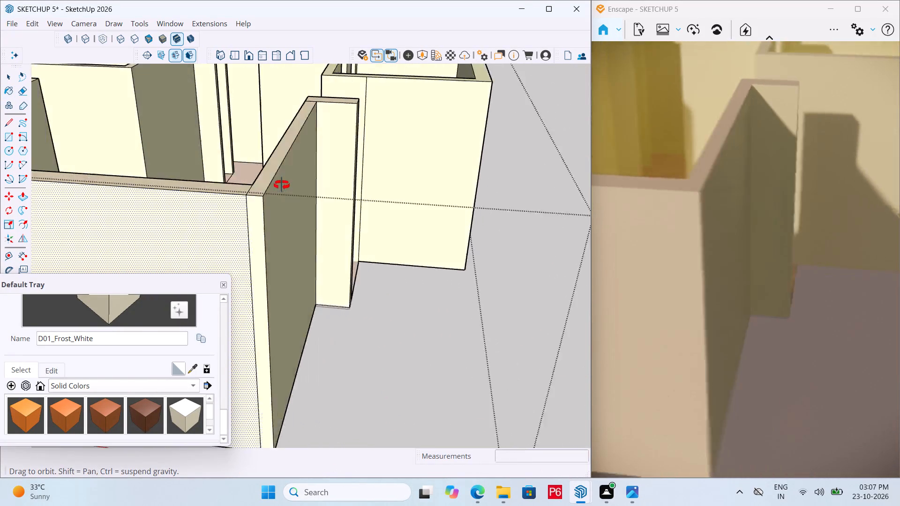
middle_drag(282, 185, 217, 185)
click(185, 194)
click(337, 134)
scroll(352, 117, up, 3)
middle_drag(352, 117, 327, 117)
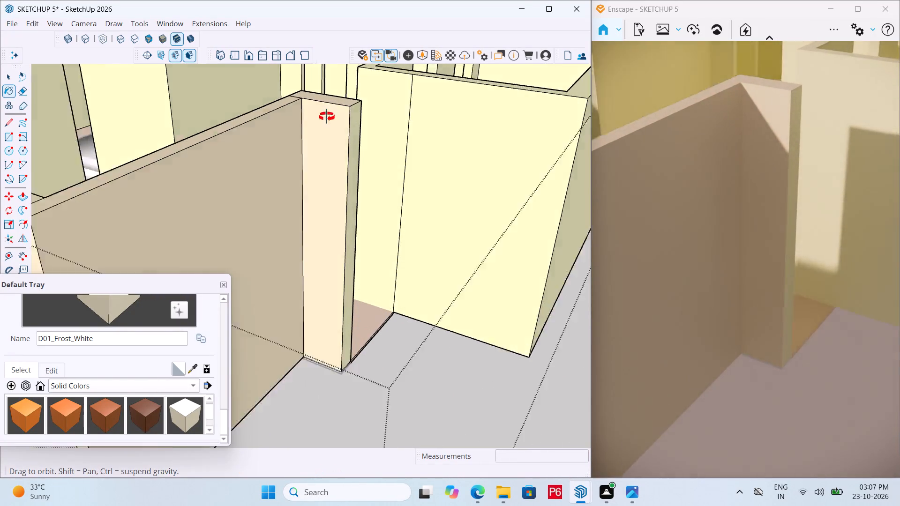
middle_drag(327, 117, 234, 125)
click(307, 128)
Paint the corner room's opening-side strip, outer faces, long back wall and connected wall tops with D01_Frost_White.
click(395, 124)
click(441, 141)
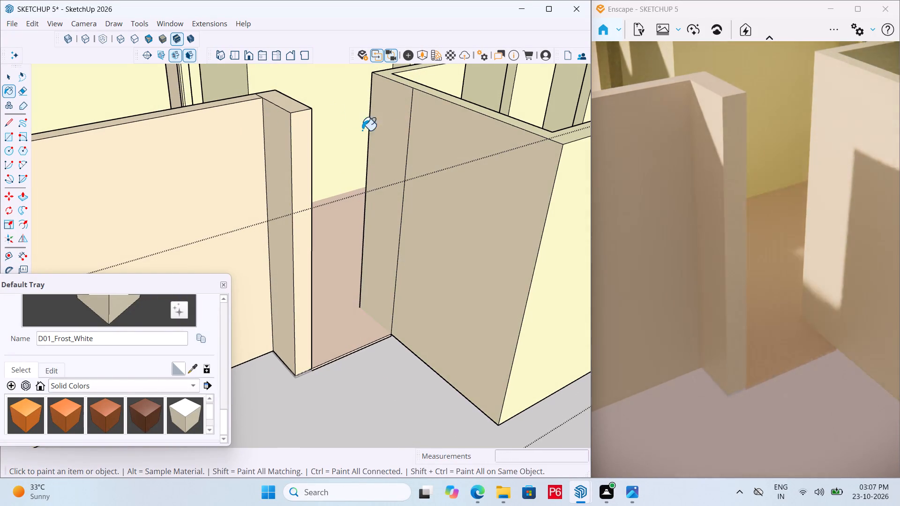
scroll(292, 167, down, 7)
click(425, 207)
middle_drag(446, 172, 9, 188)
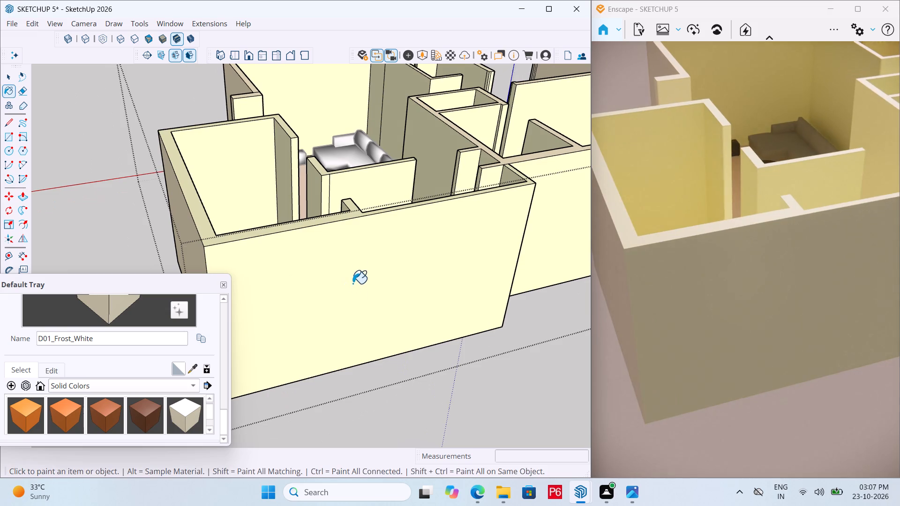
drag(352, 275, 349, 269)
scroll(368, 219, up, 5)
click(351, 210)
scroll(259, 283, down, 6)
Paint the corner room's L-shaped partition top and strips, its inner faces and the doorway wall end with D01_Frost_White.
scroll(273, 208, up, 2)
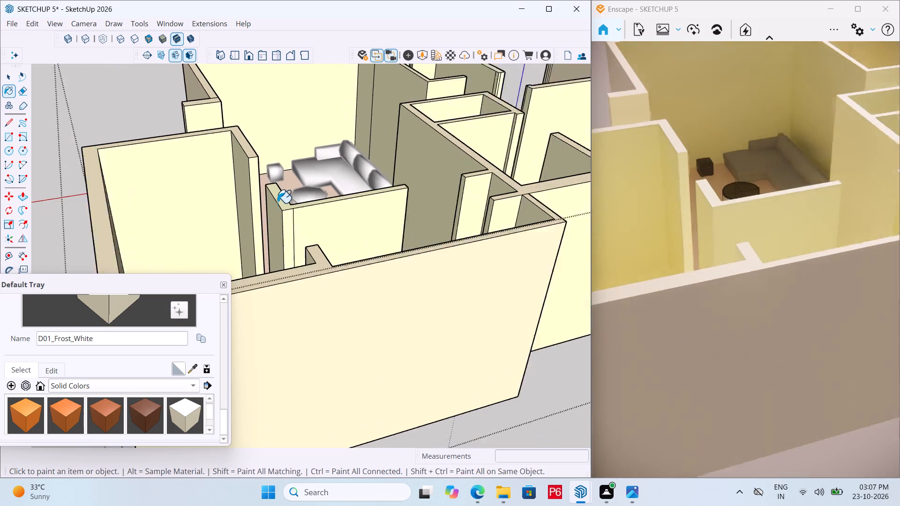
scroll(277, 203, up, 5)
click(283, 195)
click(293, 232)
click(305, 225)
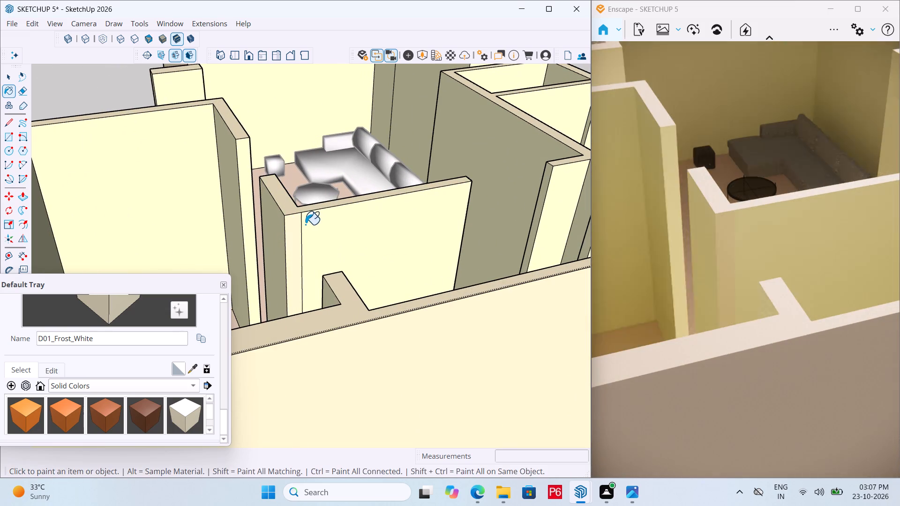
click(277, 224)
middle_drag(264, 213, 359, 203)
click(313, 181)
click(246, 177)
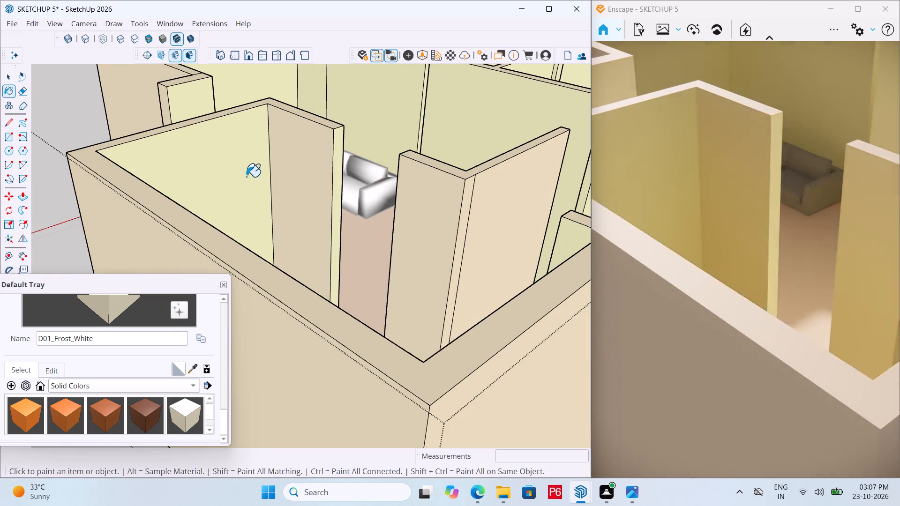
click(336, 167)
Paint the sofa area's short return, far wall and side wall faces with D01_Frost_White.
scroll(424, 155, down, 8)
middle_drag(424, 155, 381, 181)
middle_drag(468, 182, 435, 186)
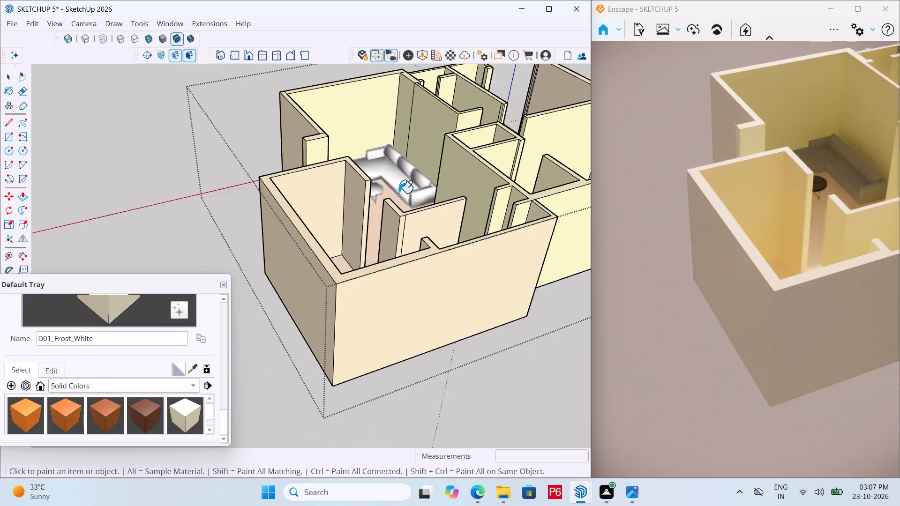
scroll(320, 153, up, 5)
click(322, 148)
click(364, 112)
drag(448, 107, 454, 106)
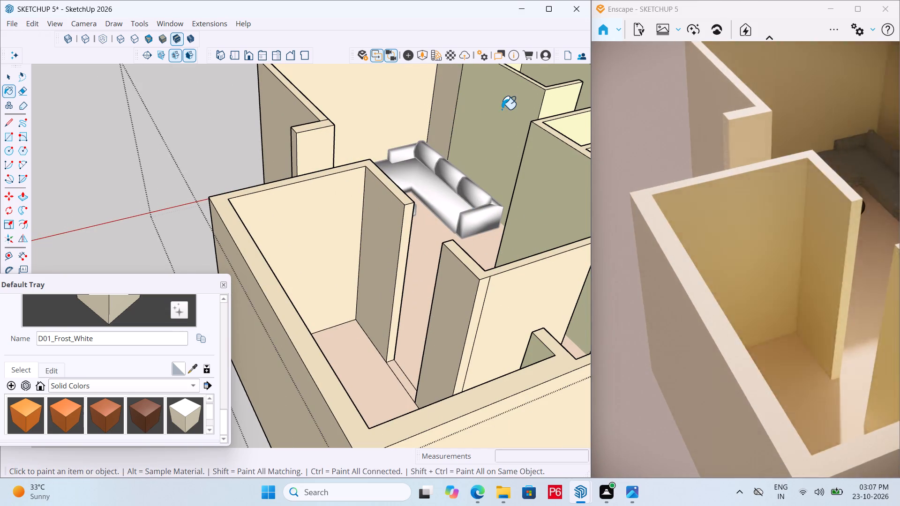
click(502, 109)
Paint the corner room's doorway wall, inner wall face and free-standing partition from the opposite side with D01_Frost_White.
scroll(398, 149, down, 4)
scroll(455, 175, down, 1)
middle_drag(450, 175, 94, 167)
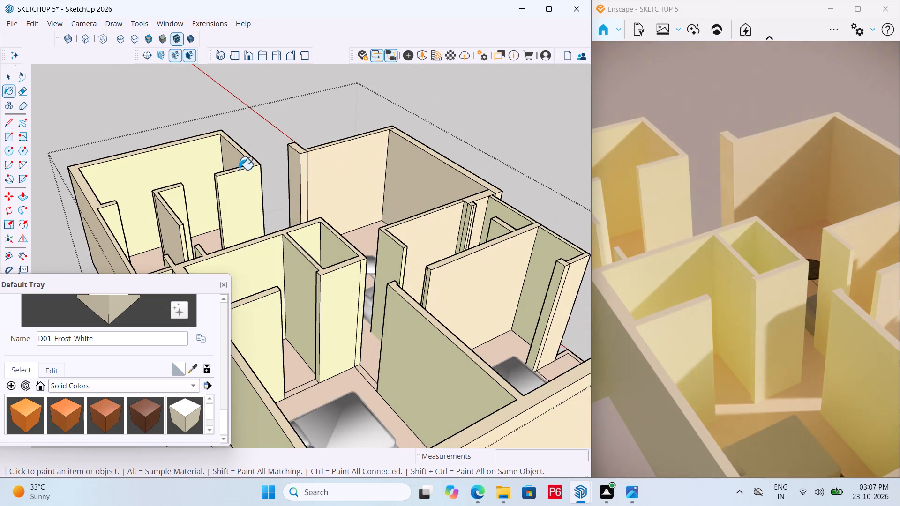
click(242, 200)
drag(242, 200, 236, 193)
click(180, 172)
double_click(184, 197)
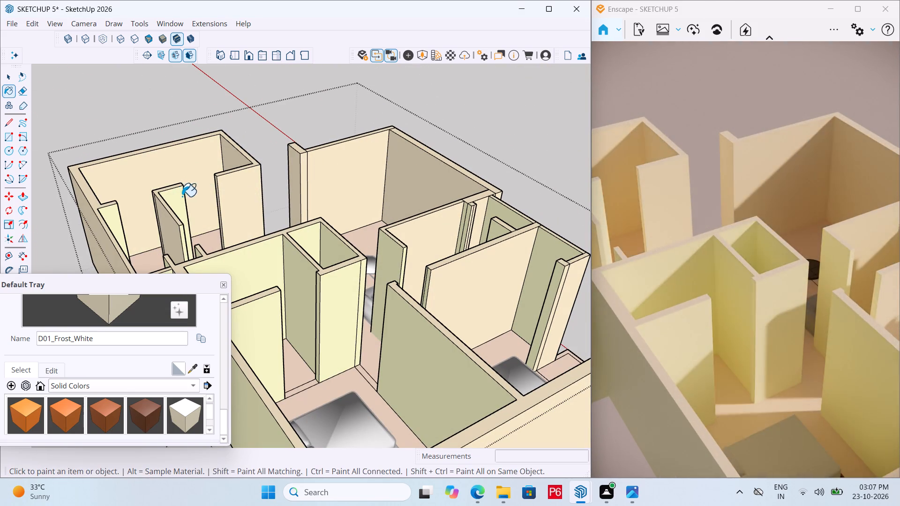
click(182, 196)
Paint the inner faces of the corner room's outer side wall and the L-shaped partition's long face with D01_Frost_White.
scroll(396, 198, down, 6)
middle_drag(311, 214, 142, 228)
scroll(348, 183, up, 9)
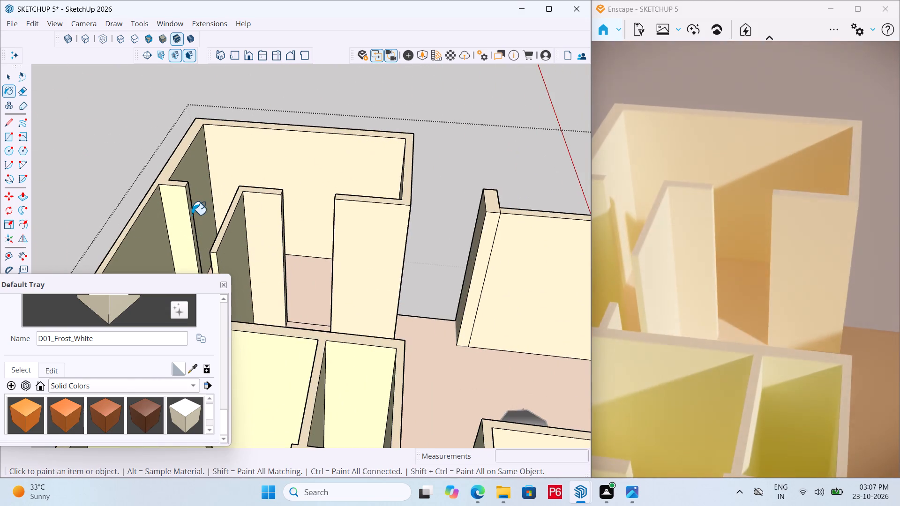
click(180, 213)
click(197, 177)
scroll(337, 141, down, 6)
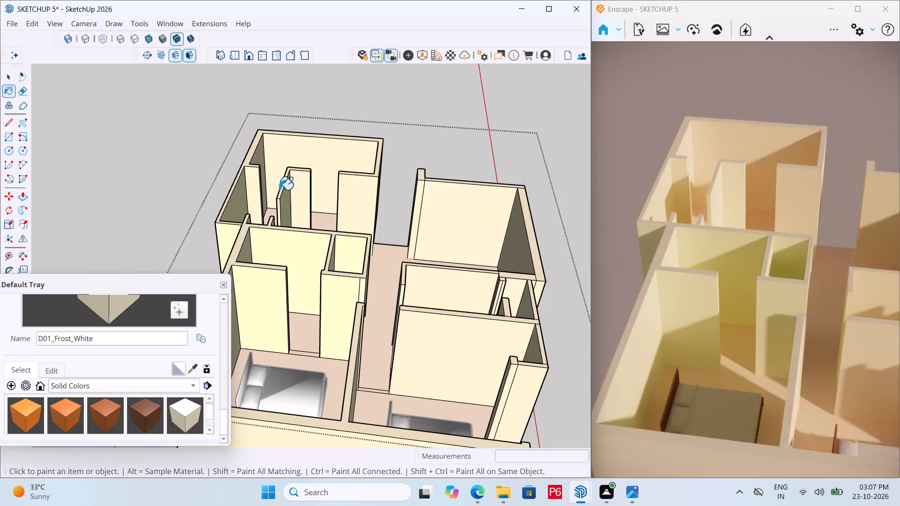
scroll(281, 183, down, 1)
middle_drag(278, 179, 107, 166)
scroll(348, 183, up, 5)
click(273, 171)
click(289, 197)
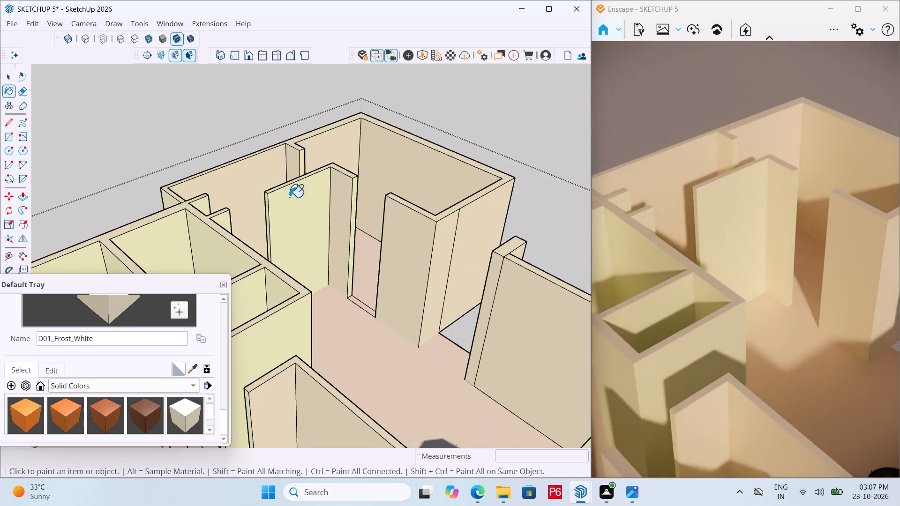
Paint the short stub walls and the inner faces of the two small enclosed rooms beside them with D01_Frost_White.
click(221, 222)
click(204, 203)
drag(188, 223, 193, 222)
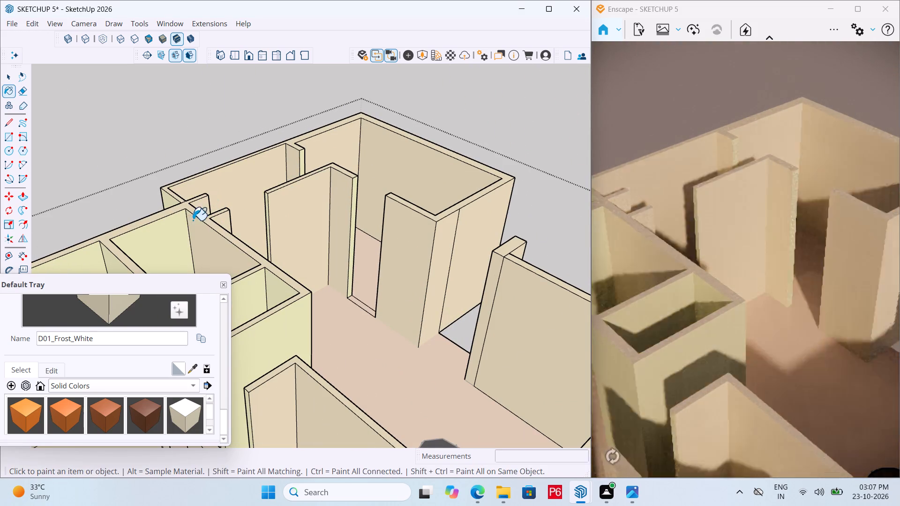
click(173, 225)
drag(245, 296, 274, 296)
click(288, 295)
click(263, 287)
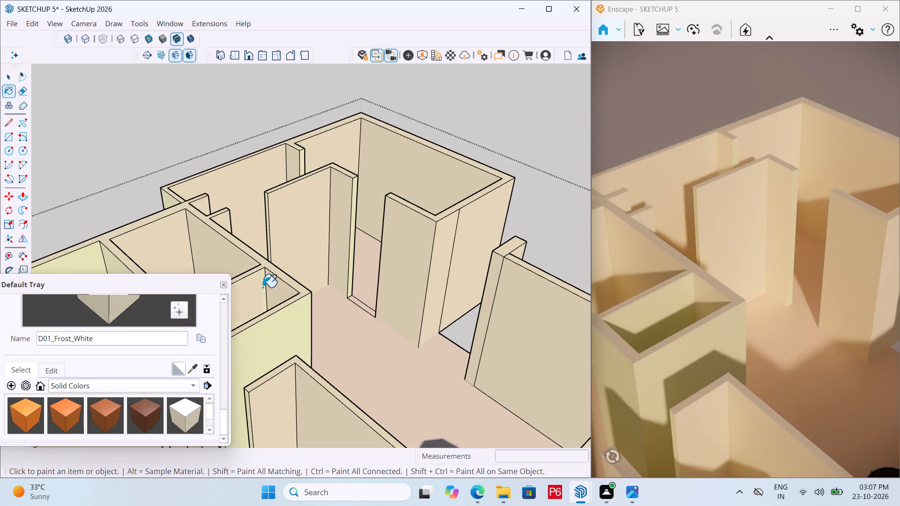
Paint the narrow end faces of the L-shaped partition and the short wall behind it with D01_Frost_White.
scroll(352, 219, up, 6)
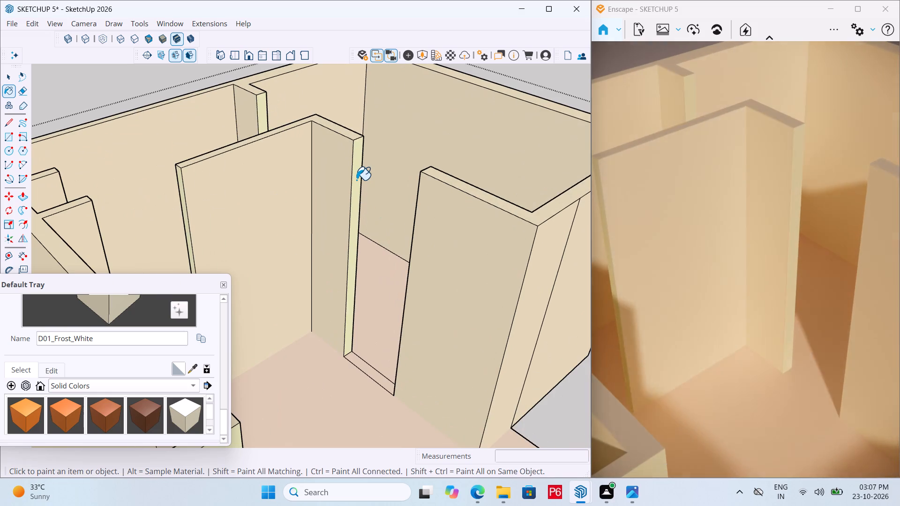
click(356, 179)
click(258, 109)
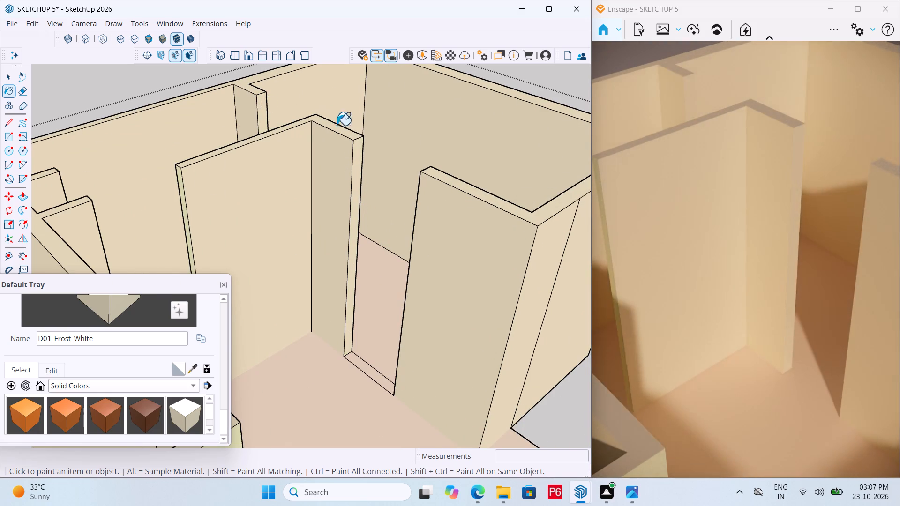
Paint the outer end wall, the back bedroom's inner faces and the enclosed shaft's outer faces and strip with D01_Frost_White.
scroll(398, 143, down, 10)
scroll(277, 240, up, 6)
click(271, 105)
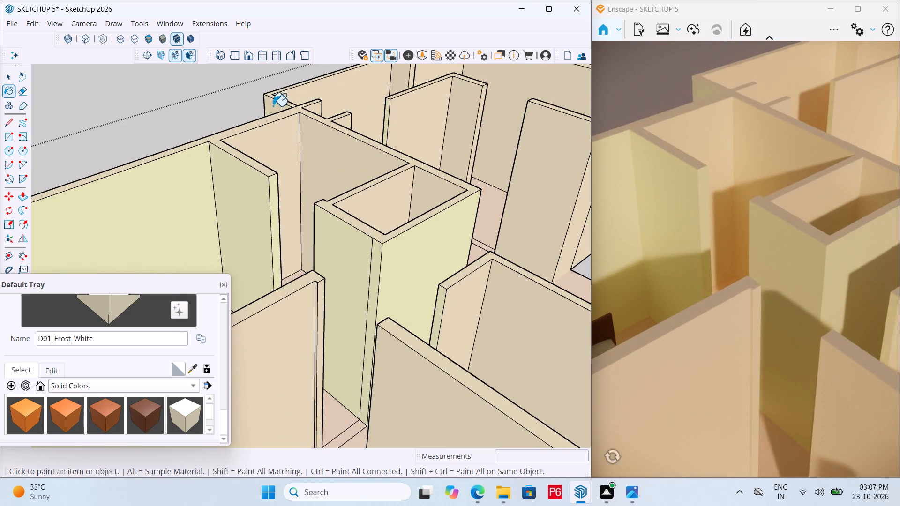
click(274, 185)
click(255, 179)
drag(201, 176, 206, 176)
click(341, 236)
drag(378, 250, 387, 250)
drag(404, 248, 405, 244)
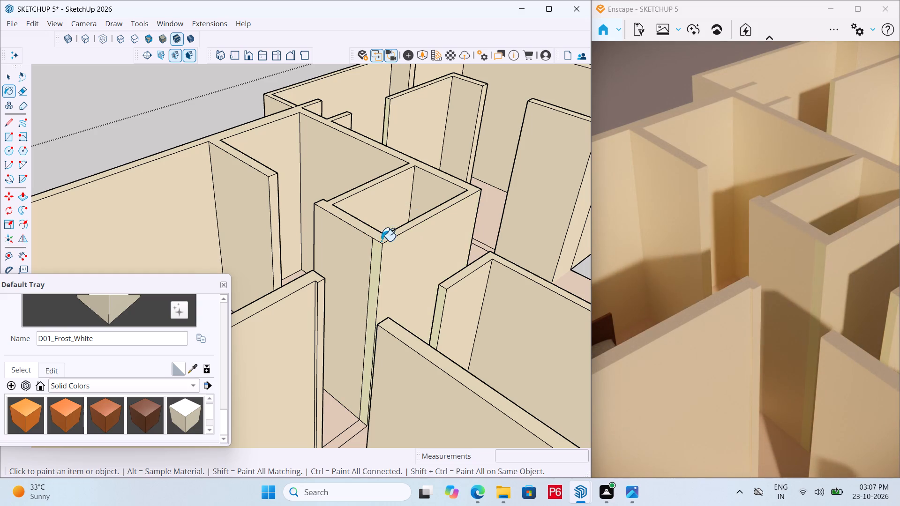
click(380, 249)
drag(443, 300, 443, 295)
Paint the back bedroom's remaining inner wall and the front bedroom partition's bathroom-side face with D01_Frost_White.
scroll(412, 199, down, 3)
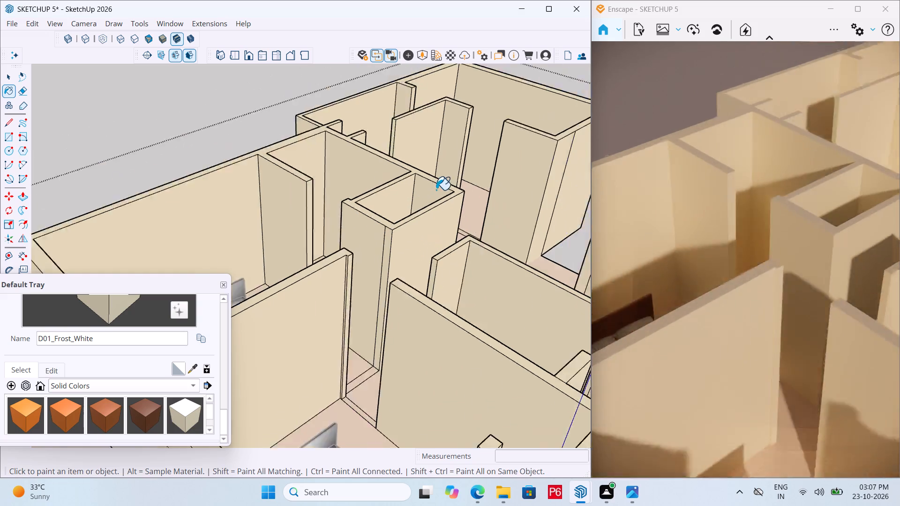
scroll(436, 190, down, 4)
scroll(344, 290, up, 6)
scroll(481, 288, down, 7)
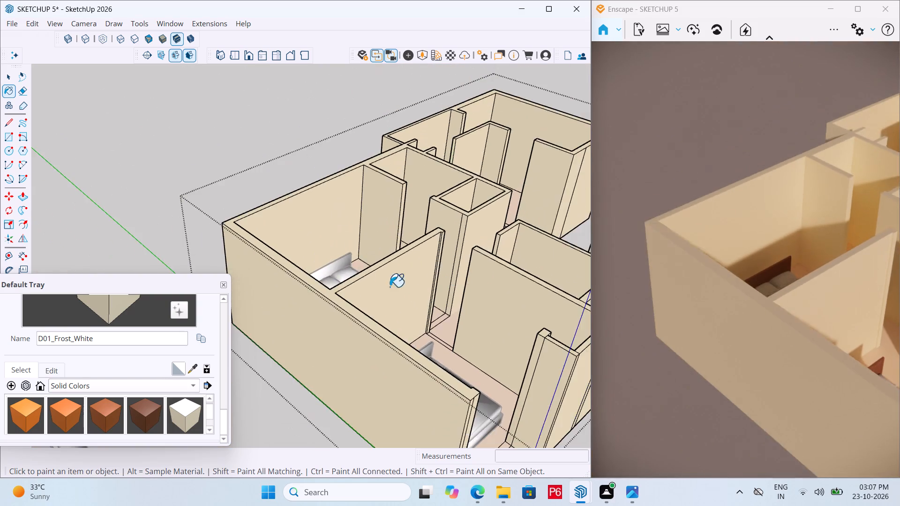
scroll(343, 275, up, 1)
scroll(322, 273, down, 7)
middle_drag(458, 311, 227, 306)
middle_drag(437, 303, 349, 303)
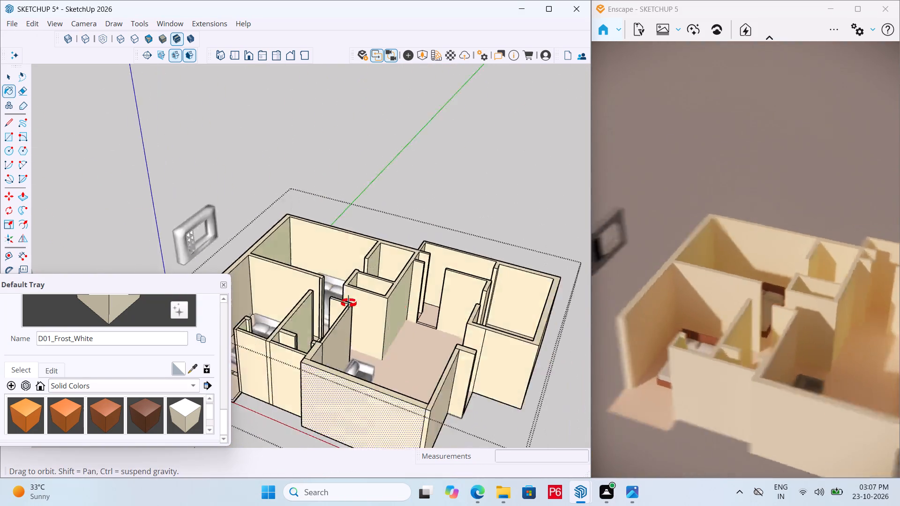
middle_drag(349, 303, 138, 270)
scroll(274, 242, up, 3)
scroll(316, 277, down, 2)
middle_drag(321, 284, 429, 333)
scroll(377, 273, up, 5)
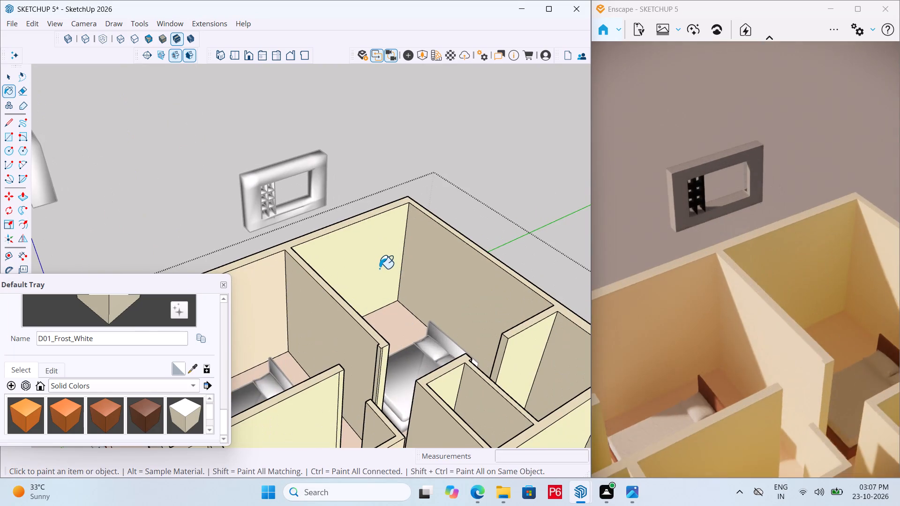
click(379, 268)
scroll(402, 227, down, 5)
click(351, 329)
Paint the two small front rooms' inner faces and the short wall's end faces beside the front bedroom with D01_Frost_White.
scroll(269, 365, up, 7)
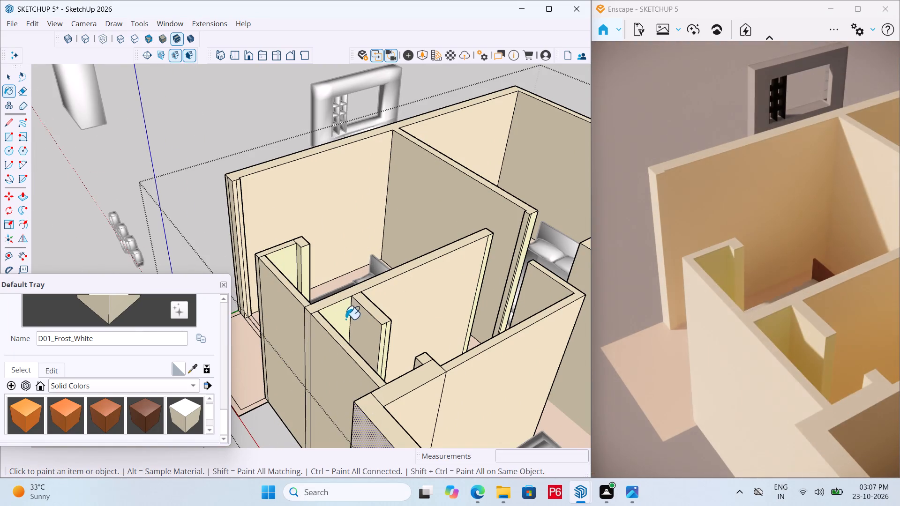
drag(344, 319, 337, 315)
click(287, 261)
scroll(277, 265, up, 10)
click(318, 239)
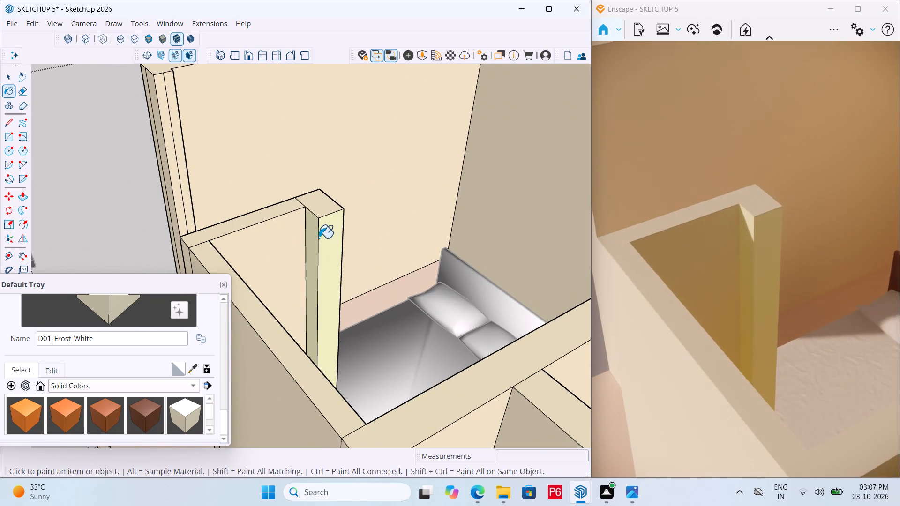
click(314, 236)
click(327, 233)
Paint the end strips of the stub wall dividing the small front room with D01_Frost_White.
scroll(277, 221, down, 11)
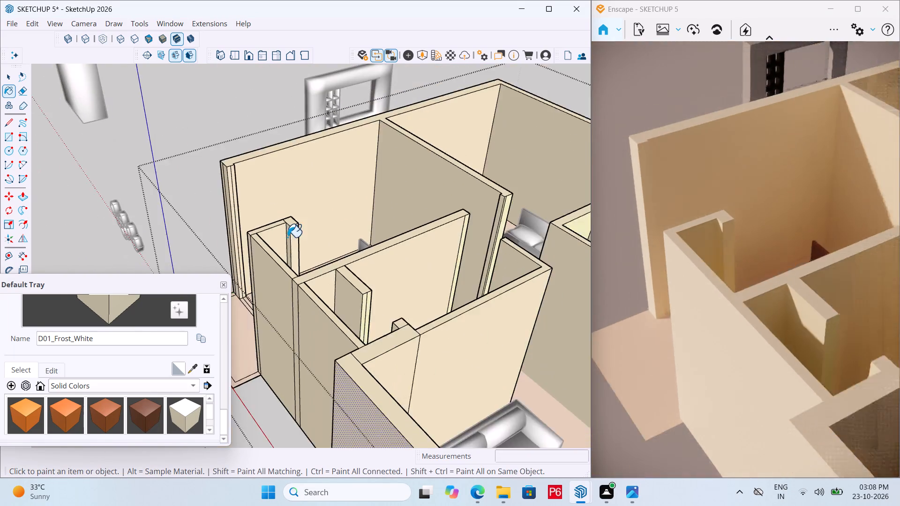
scroll(287, 237, down, 2)
scroll(375, 327, up, 7)
click(337, 277)
click(346, 268)
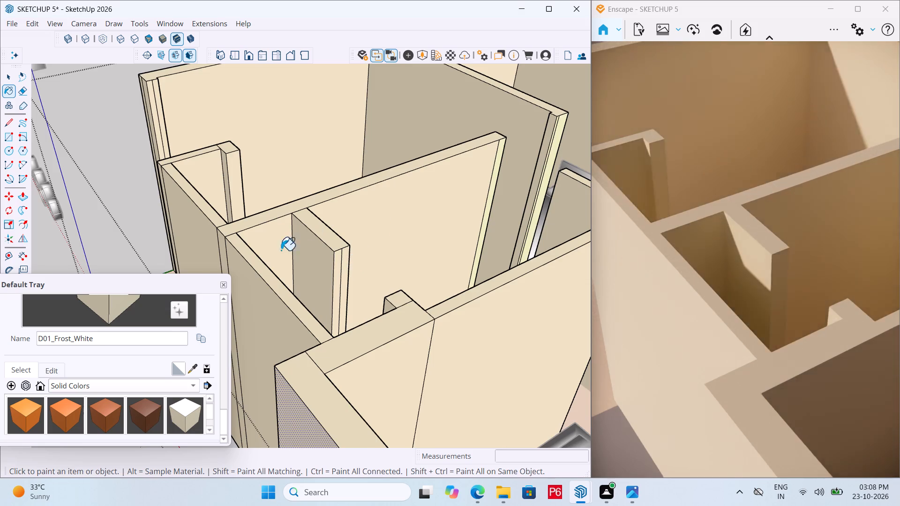
Paint the front partition's free end and the narrow end strips of the wall between the bedrooms with D01_Frost_White.
scroll(270, 256, down, 6)
scroll(384, 220, up, 9)
click(408, 202)
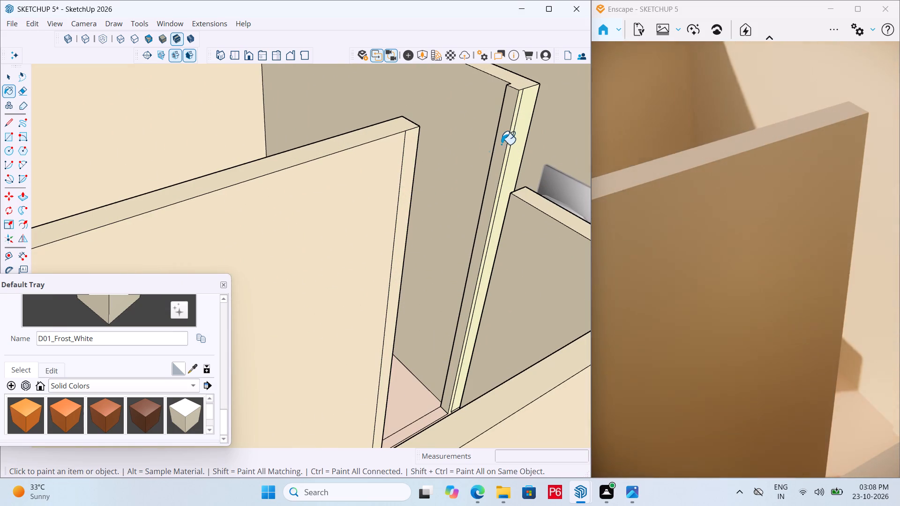
scroll(552, 91, up, 5)
drag(398, 140, 412, 131)
click(432, 125)
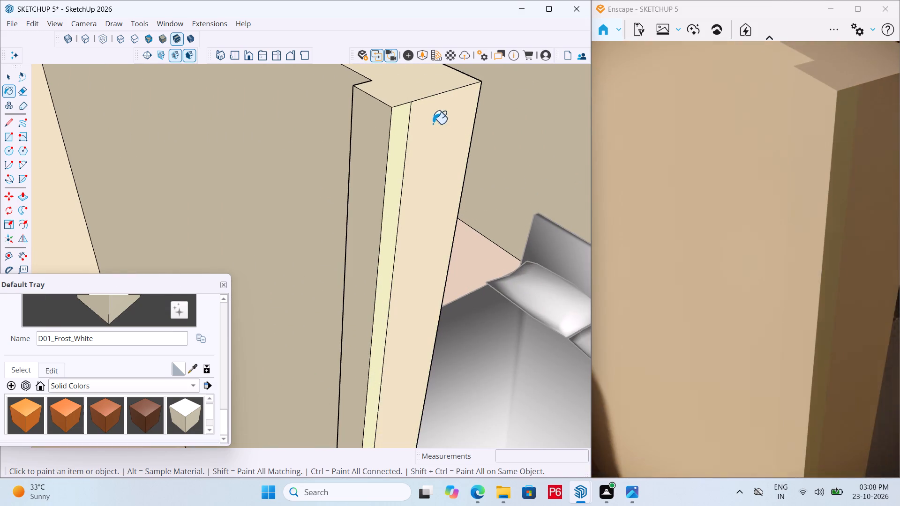
click(393, 144)
scroll(384, 153, down, 13)
scroll(343, 184, down, 7)
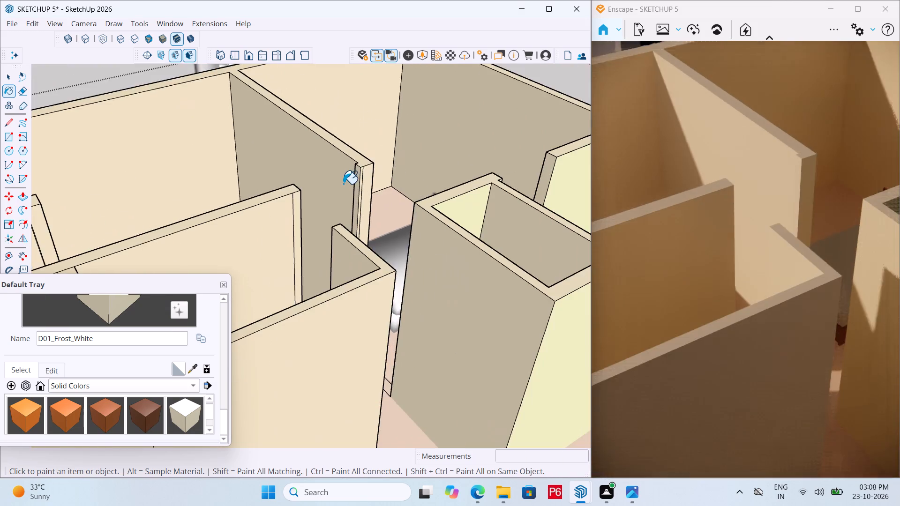
Paint the narrow box room's inner and long outer faces and the adjacent bedroom stub wall with D01_Frost_White.
scroll(344, 184, down, 7)
scroll(412, 204, up, 4)
drag(400, 198, 412, 191)
click(487, 159)
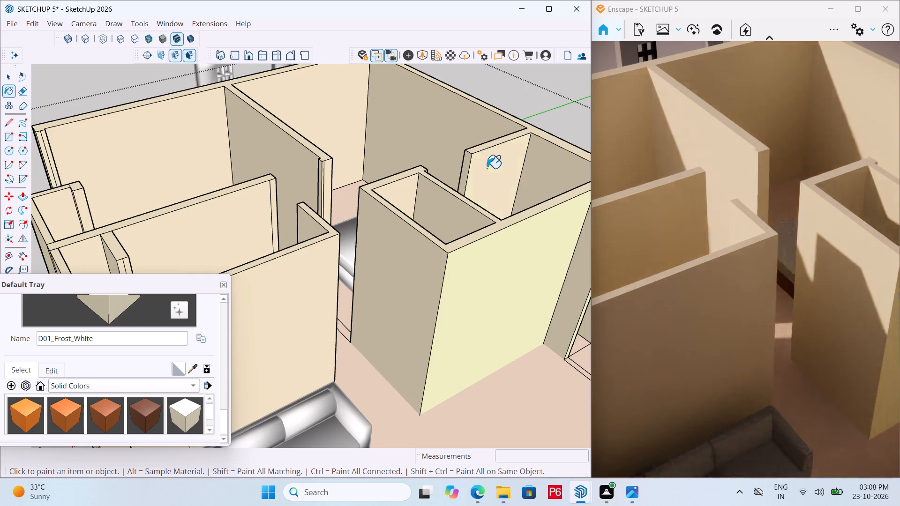
click(502, 239)
Paint the two parallel stub walls' end strips and the faces between and beyond them with D01_Frost_White.
scroll(421, 196, down, 7)
scroll(550, 195, up, 11)
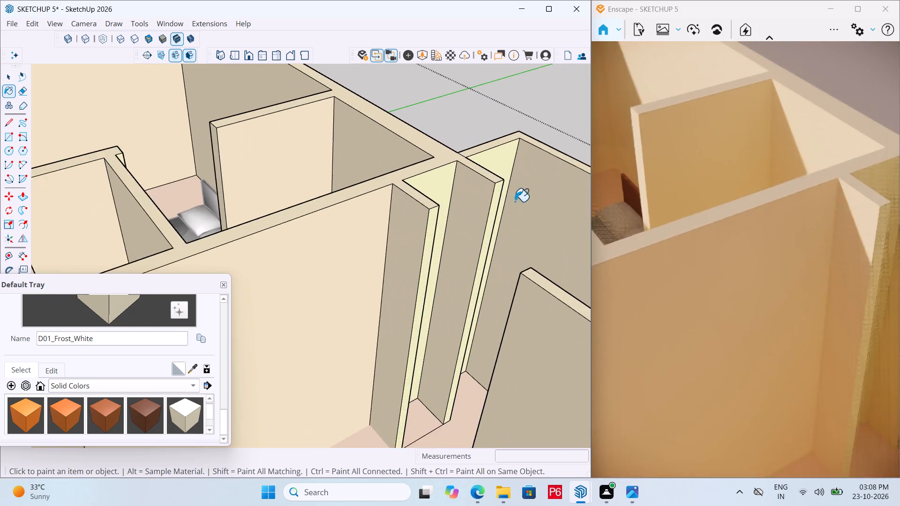
scroll(515, 201, up, 4)
drag(405, 227, 412, 220)
click(424, 201)
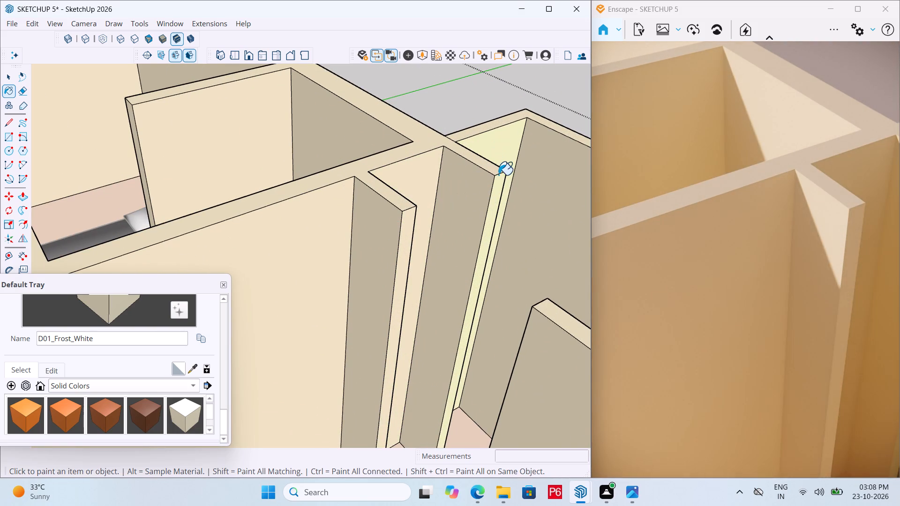
drag(497, 180, 497, 171)
click(501, 151)
drag(496, 193, 497, 185)
Paint the free end of the dividing wall inside the far corner room with D01_Frost_White.
scroll(463, 142, down, 7)
scroll(414, 143, down, 5)
scroll(468, 175, down, 3)
scroll(537, 223, up, 4)
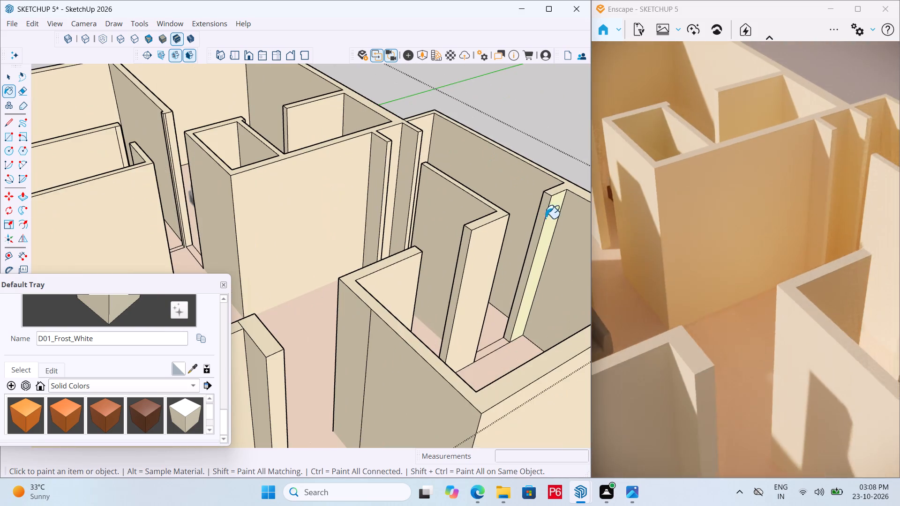
double_click(551, 214)
Paint the bedroom side's long exterior wall face and the partition face between the bedrooms with D01_Frost_White.
scroll(539, 186, down, 7)
scroll(498, 243, up, 1)
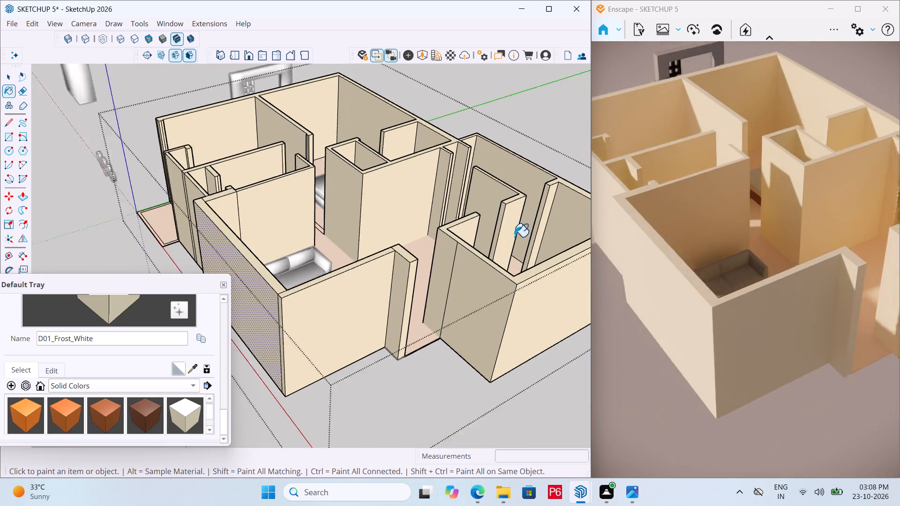
scroll(514, 237, up, 5)
scroll(480, 250, down, 7)
middle_drag(501, 269, 468, 270)
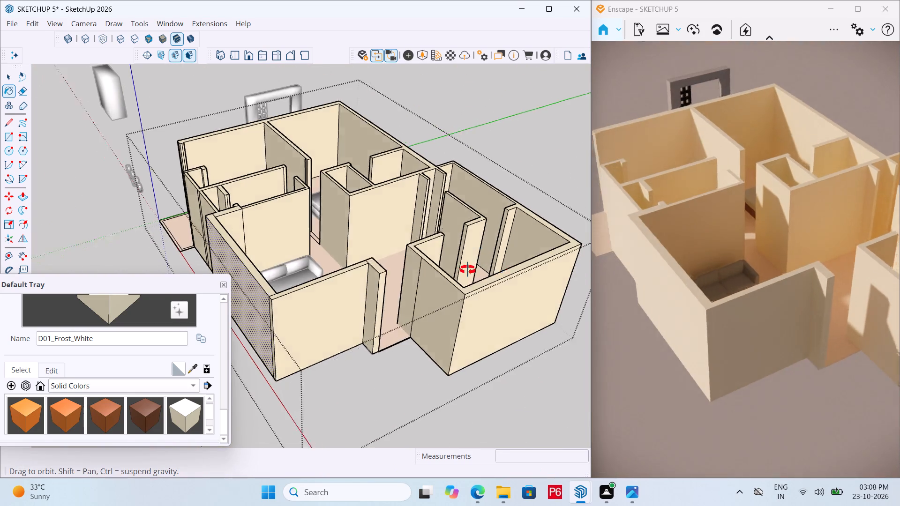
middle_drag(468, 270, 174, 235)
middle_click(174, 235)
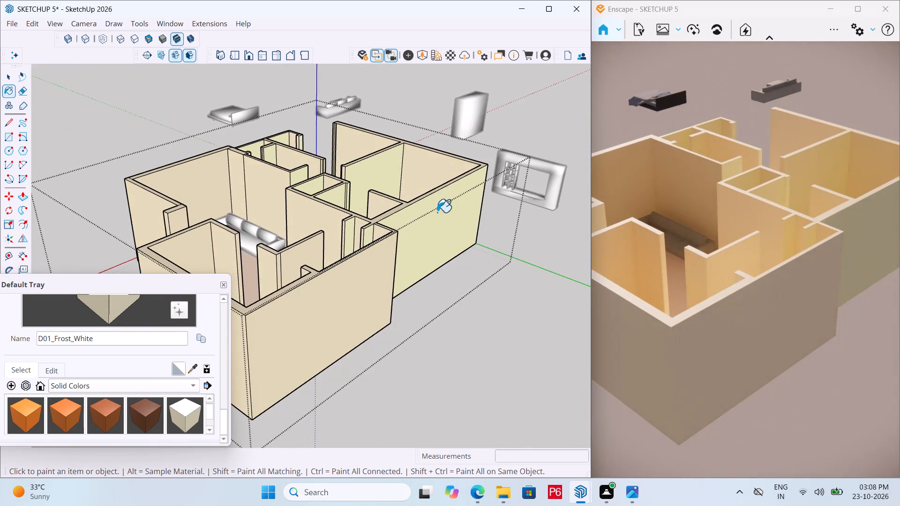
scroll(492, 210, down, 3)
middle_drag(402, 211, 367, 233)
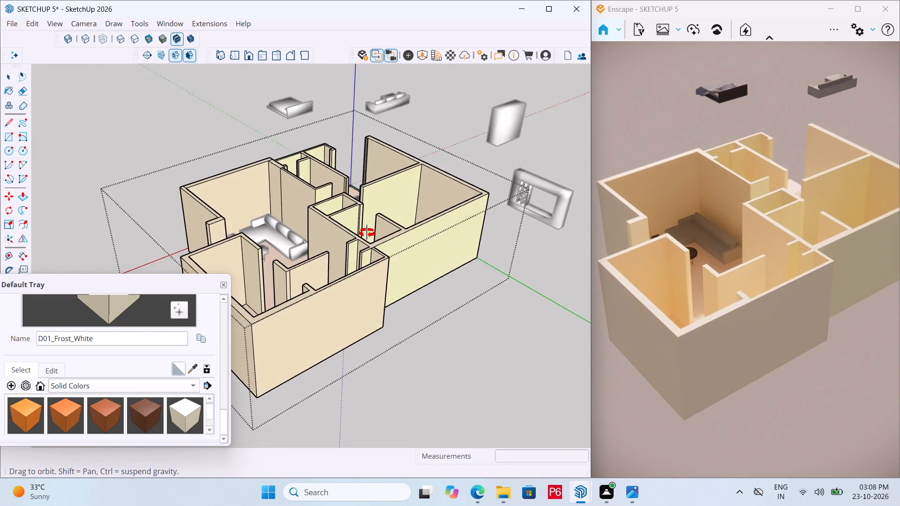
middle_drag(367, 233, 367, 239)
scroll(384, 239, up, 5)
click(417, 248)
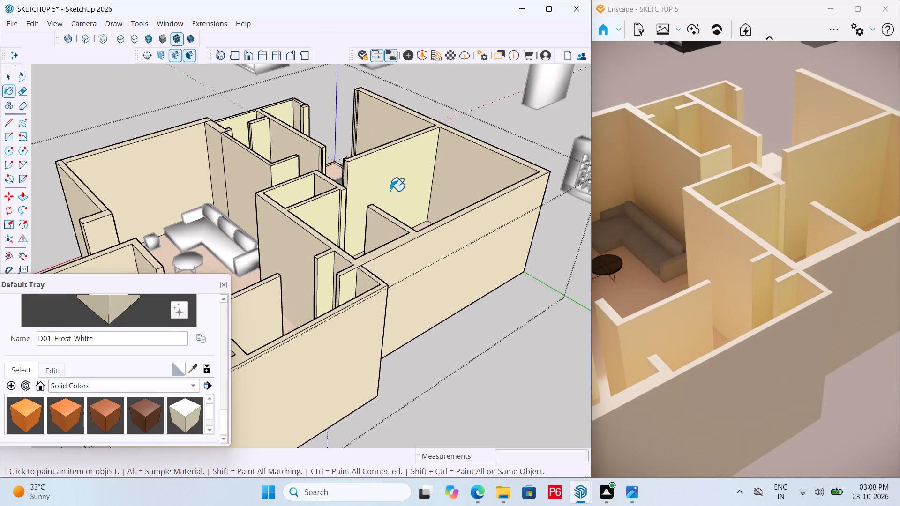
click(390, 191)
Paint the narrow box room's bedroom-side face, the end strips at its corner and its remaining inner face with D01_Frost_White.
click(325, 220)
scroll(333, 213, up, 6)
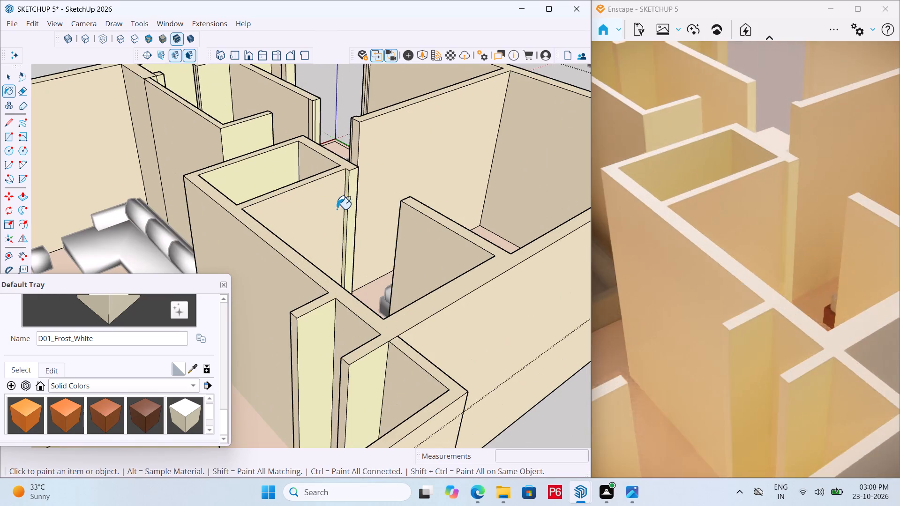
click(352, 196)
scroll(342, 184, up, 6)
click(352, 171)
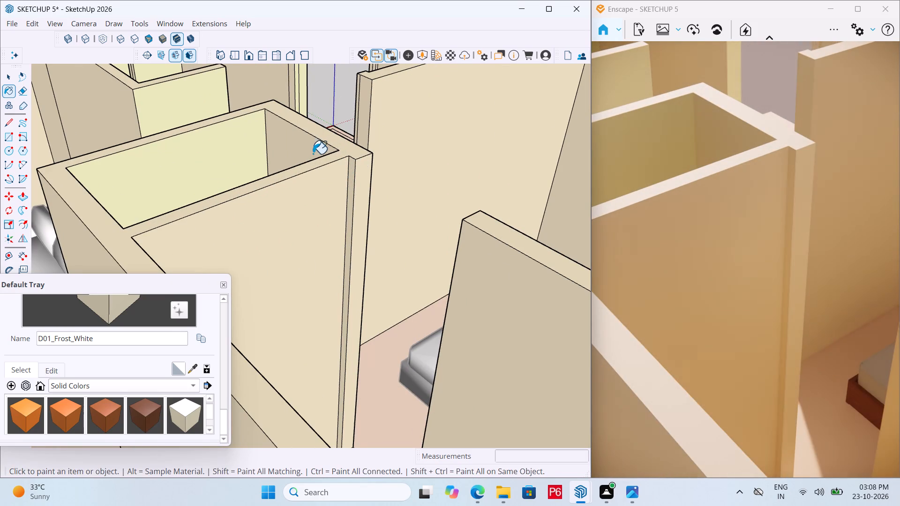
drag(177, 152, 200, 154)
Paint the remaining faces and end strips of the two parallel stub walls beside the box room with D01_Frost_White.
scroll(298, 123, down, 11)
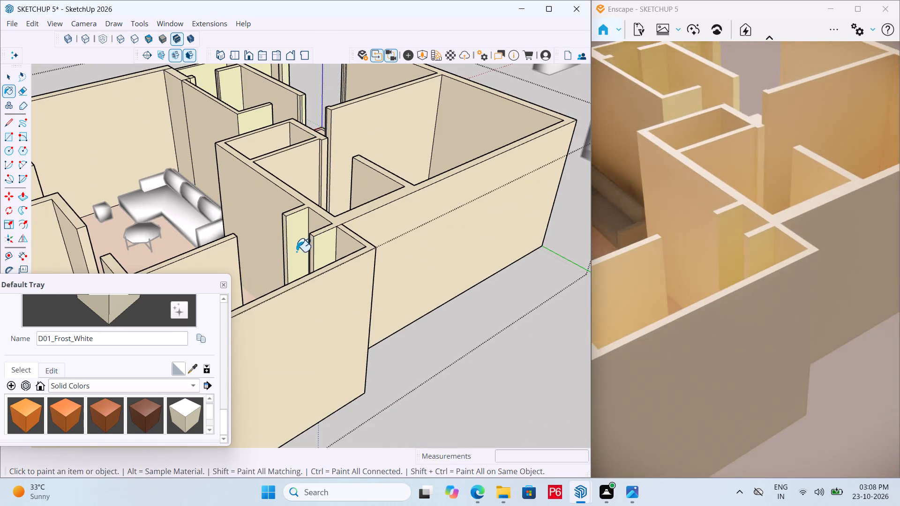
scroll(285, 236, up, 2)
click(287, 229)
click(273, 227)
click(305, 228)
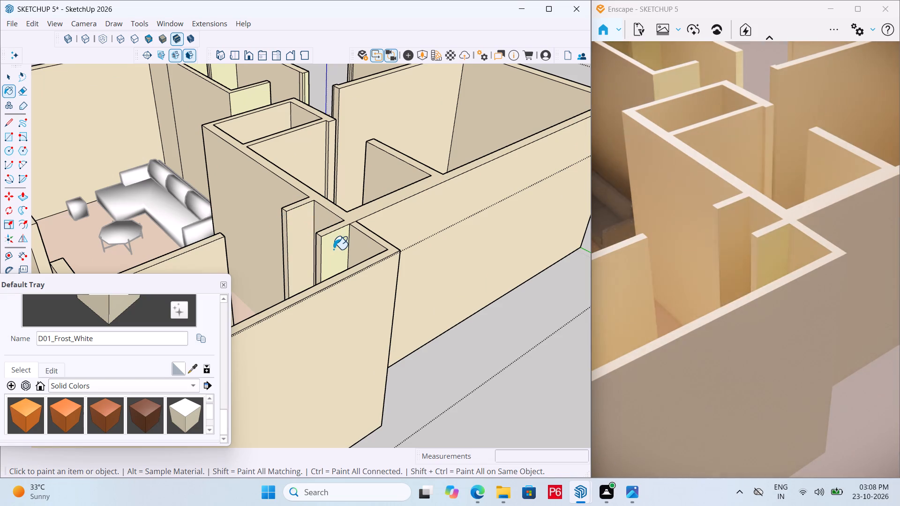
click(333, 249)
Paint the living room wall's short return face and the bathroom partition's free-end strips with D01_Frost_White.
scroll(418, 249, down, 7)
scroll(332, 275, down, 4)
scroll(329, 170, up, 2)
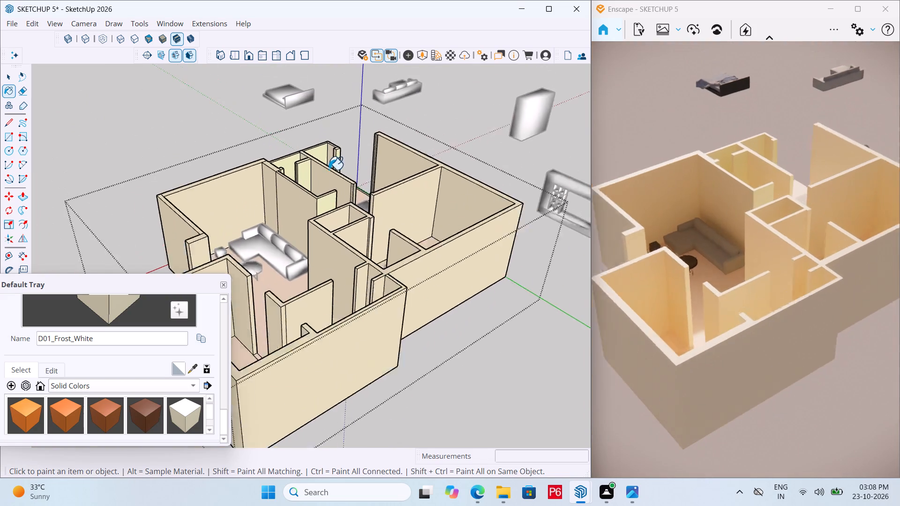
scroll(329, 170, up, 8)
click(329, 210)
scroll(376, 183, up, 10)
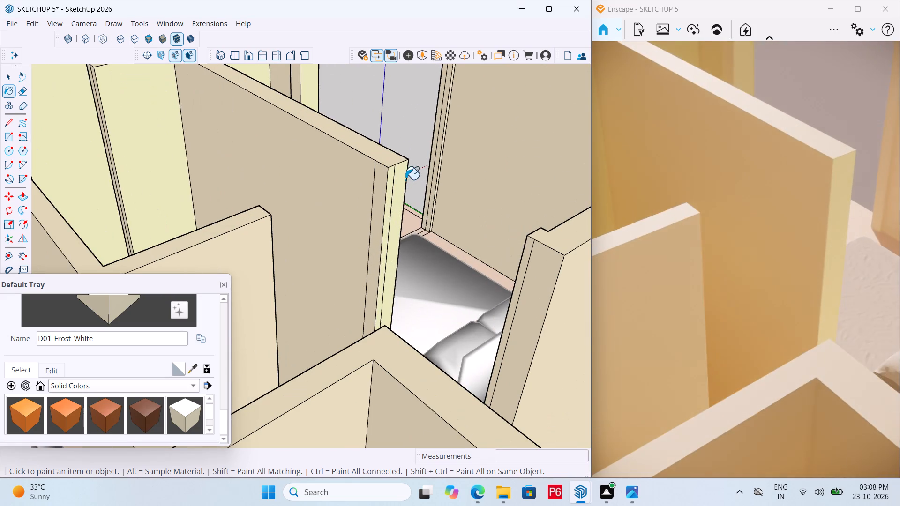
click(405, 179)
click(390, 177)
Paint the outer bedroom wall's end strip, the small front room's inner face and its return wall's end with D01_Frost_White.
scroll(380, 240, down, 6)
scroll(352, 283, down, 4)
scroll(418, 159, up, 5)
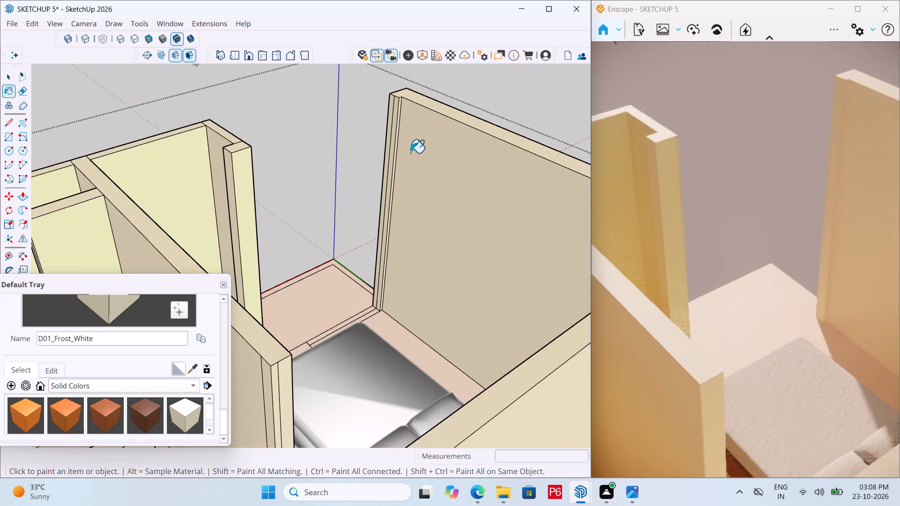
scroll(410, 153, up, 14)
click(393, 133)
scroll(463, 175, down, 11)
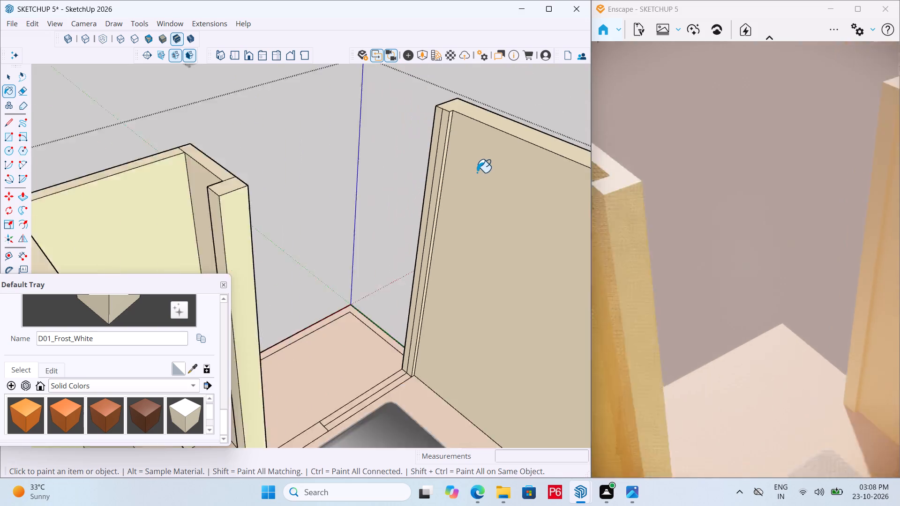
scroll(477, 172, down, 8)
scroll(360, 198, up, 6)
click(361, 189)
drag(270, 190, 275, 188)
Paint the neighbouring small room's inner face, its partition's face and its short corner stub with D01_Frost_White.
scroll(412, 170, down, 3)
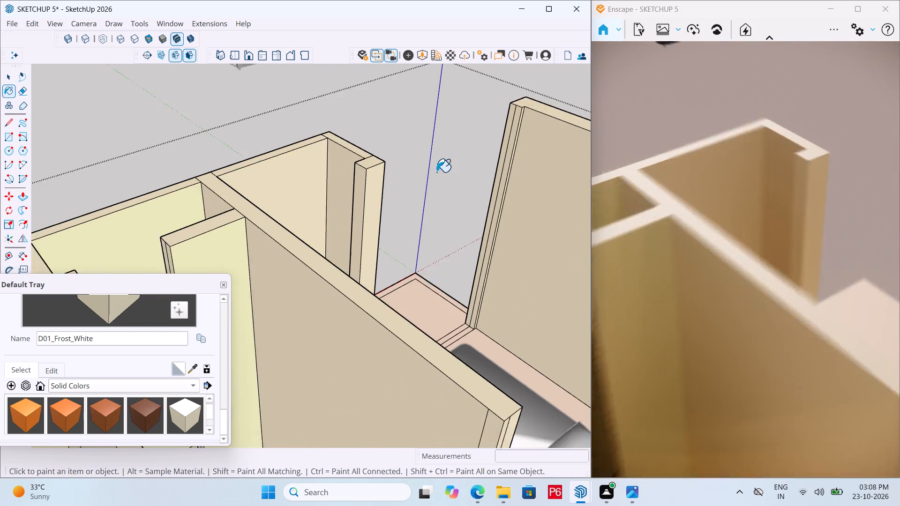
scroll(436, 172, down, 4)
scroll(346, 196, down, 4)
click(305, 216)
scroll(275, 208, up, 4)
click(278, 205)
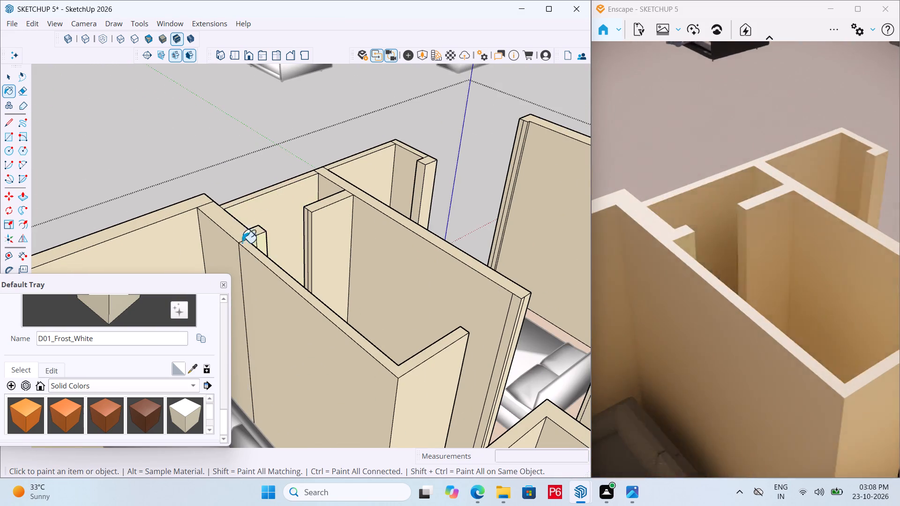
scroll(247, 249, up, 8)
drag(257, 238, 263, 235)
click(283, 229)
click(252, 232)
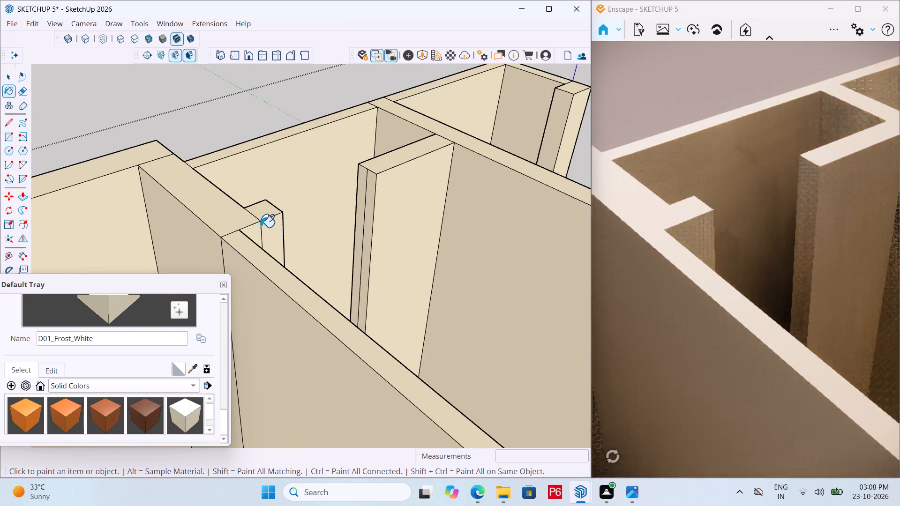
Examine the apartment's walls from all sides for unpainted faces.
scroll(354, 217, down, 7)
middle_drag(346, 220, 103, 243)
scroll(315, 191, down, 7)
scroll(458, 207, down, 4)
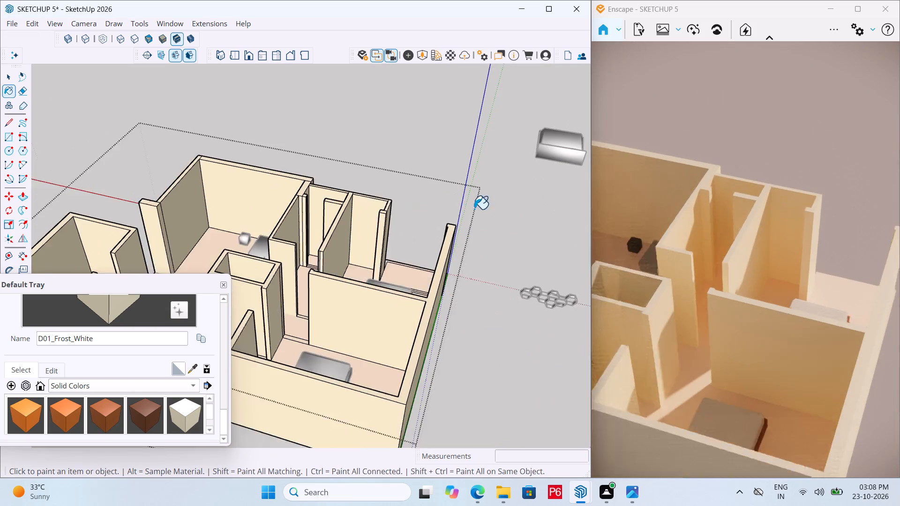
scroll(474, 209, down, 2)
middle_drag(379, 224, 278, 184)
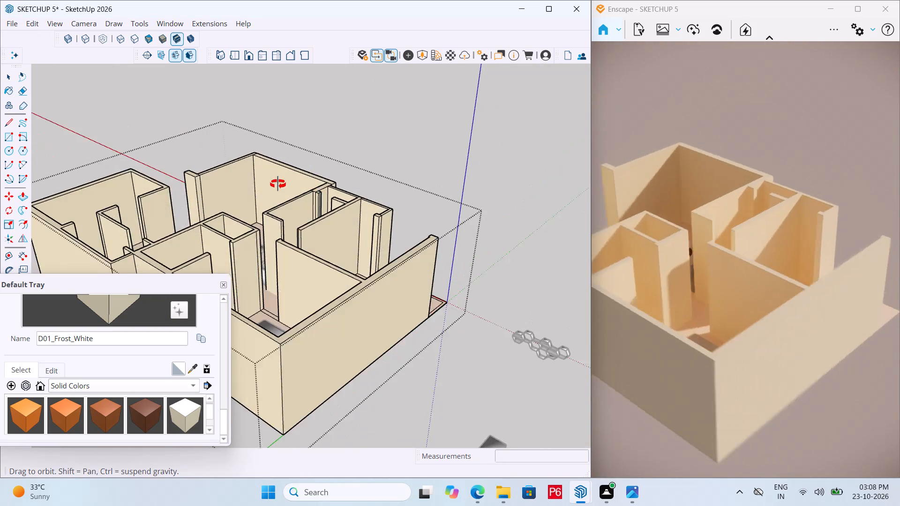
middle_drag(278, 184, 264, 182)
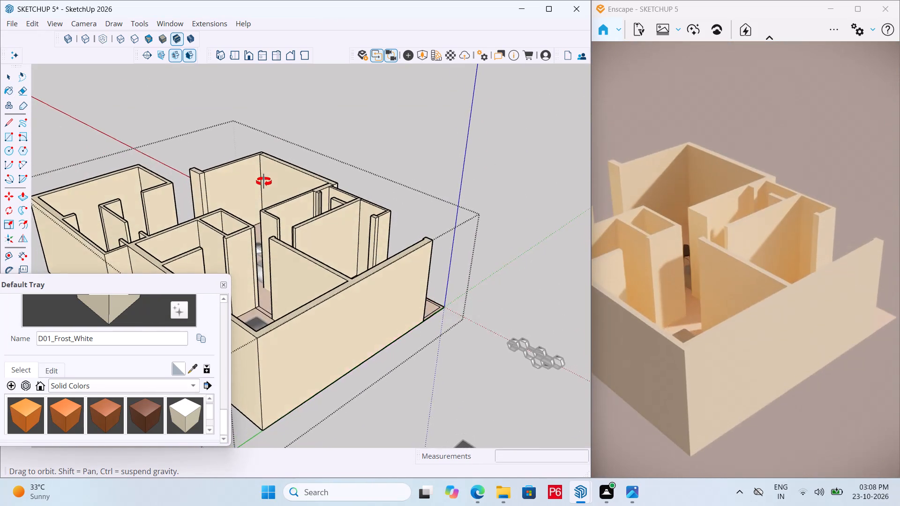
middle_drag(264, 182, 265, 182)
scroll(436, 215, down, 7)
scroll(258, 240, up, 7)
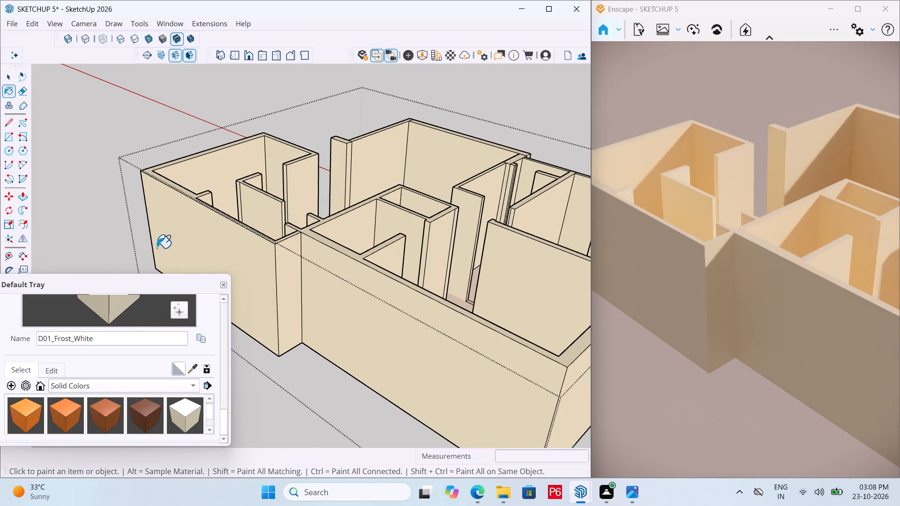
scroll(137, 250, down, 6)
scroll(245, 222, down, 6)
middle_drag(444, 211, 0, 237)
scroll(334, 223, up, 2)
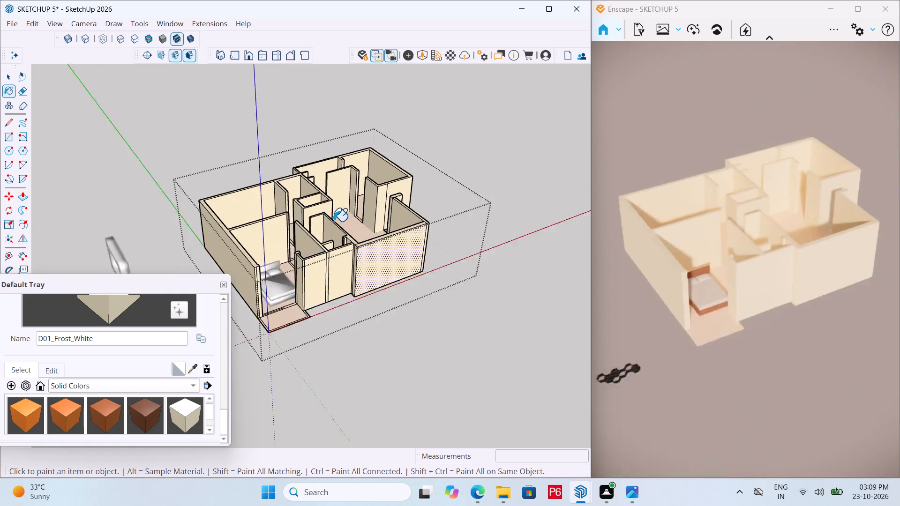
scroll(333, 221, up, 9)
scroll(425, 179, down, 5)
Paint the end strip of the interior return wall beside the doorway with D01_Frost_White.
middle_drag(386, 231, 360, 208)
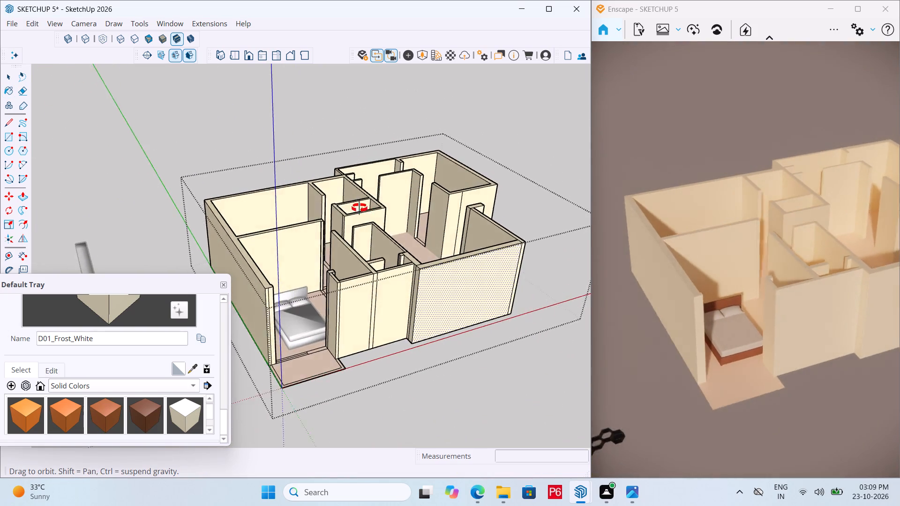
middle_drag(360, 208, 373, 212)
middle_drag(374, 212, 412, 216)
scroll(397, 216, up, 16)
click(392, 141)
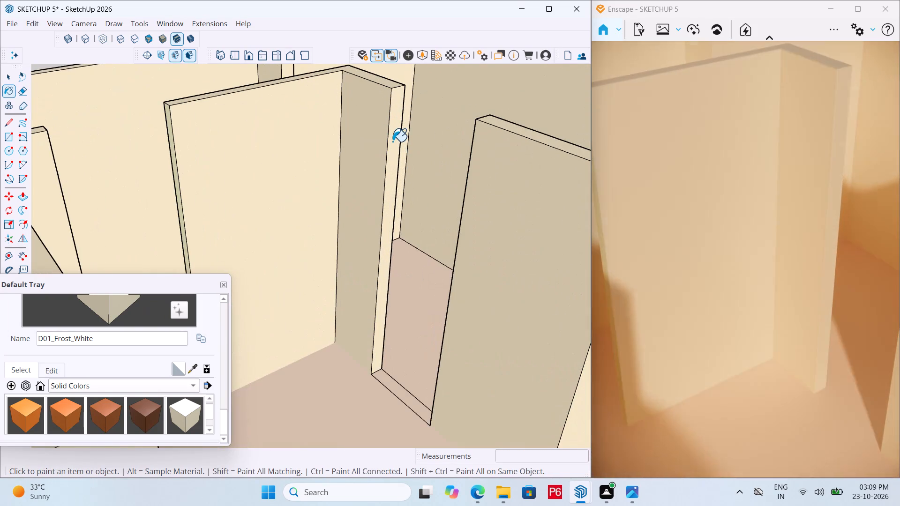
Paint the narrow strips at the front facade's step, beside the projecting exterior wall, with D01_Frost_White.
scroll(381, 196, down, 13)
scroll(410, 223, down, 3)
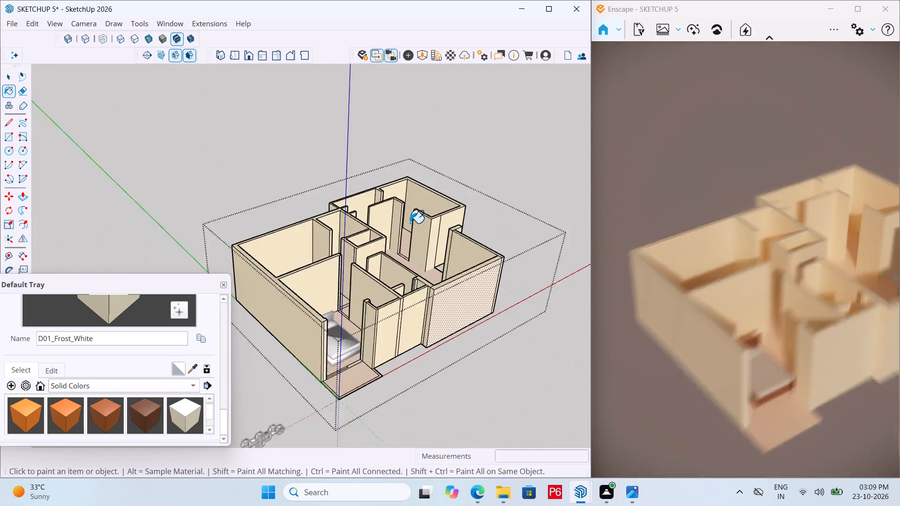
scroll(410, 223, down, 5)
middle_drag(392, 291, 327, 272)
scroll(430, 302, up, 7)
middle_drag(399, 290, 457, 290)
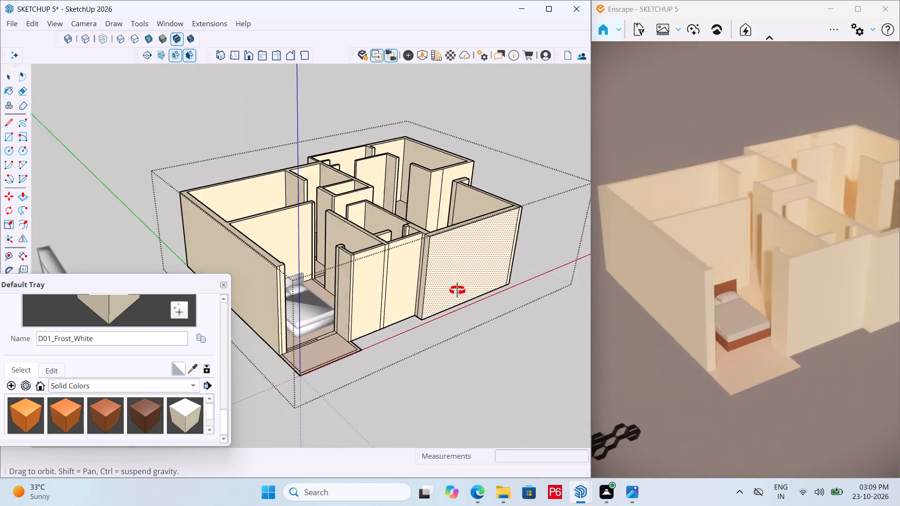
middle_drag(457, 290, 462, 278)
scroll(462, 287, up, 16)
click(406, 202)
click(390, 183)
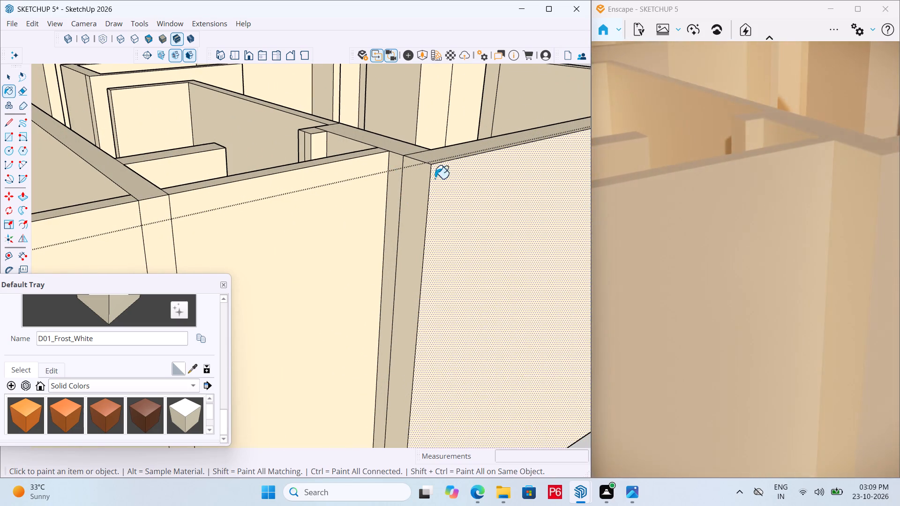
Paint the narrow inner end strips of the long outer wall beside the front bedroom's opening with D01_Frost_White.
scroll(364, 236, down, 7)
scroll(347, 271, down, 7)
scroll(406, 259, down, 4)
middle_drag(410, 259, 171, 238)
scroll(410, 259, down, 1)
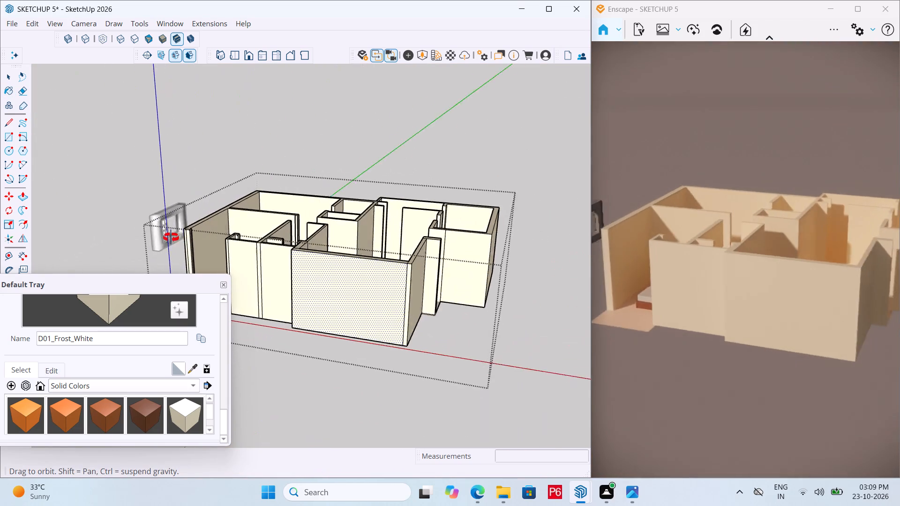
middle_drag(171, 238, 75, 260)
scroll(150, 253, up, 20)
scroll(150, 253, up, 4)
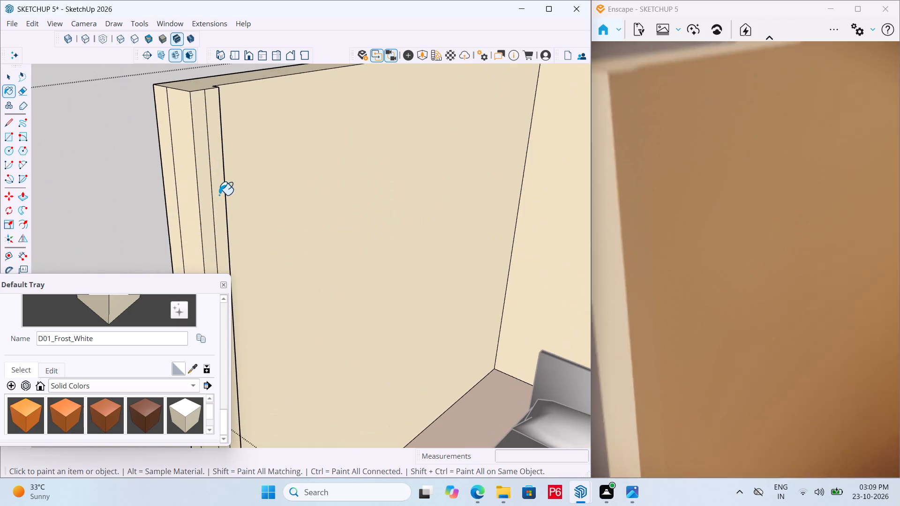
click(217, 173)
click(204, 175)
Examine the exterior and interior walls from the front and the opposite side for remaining unpainted faces.
scroll(238, 218, down, 7)
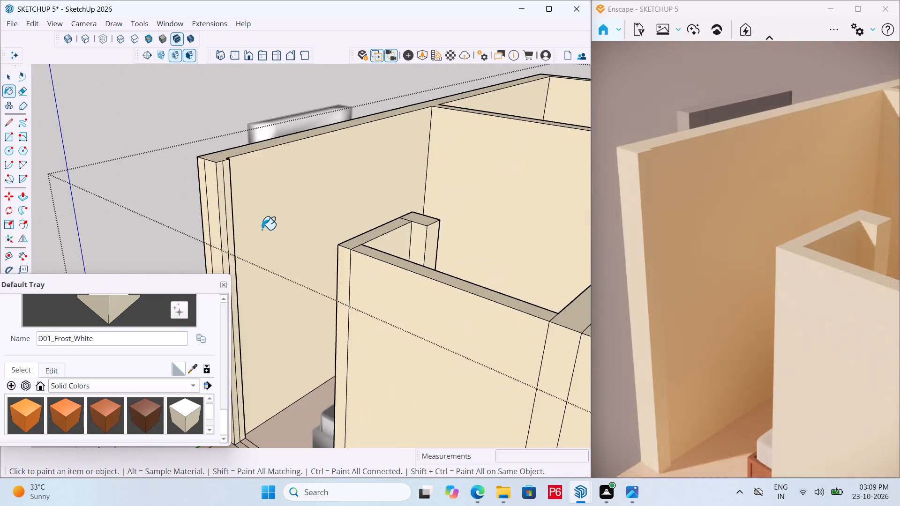
scroll(262, 230, down, 15)
scroll(475, 329, up, 5)
scroll(386, 279, down, 1)
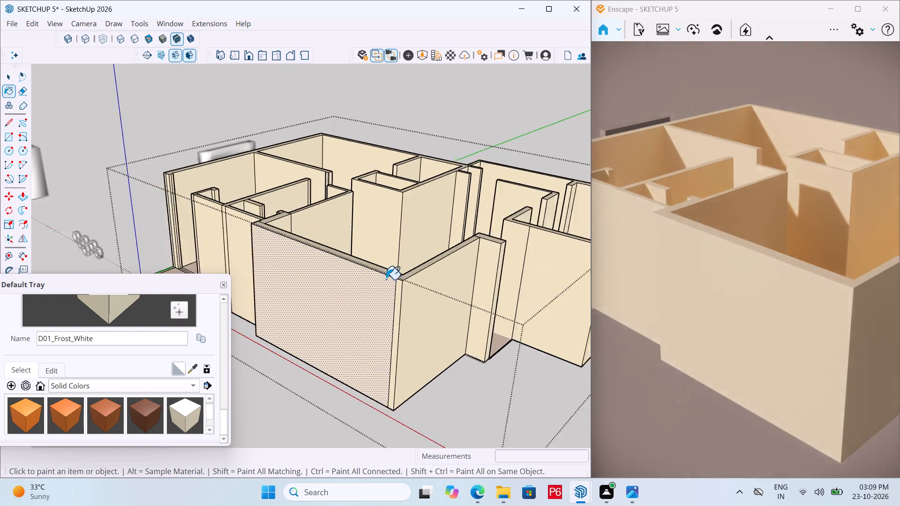
scroll(386, 279, down, 5)
middle_drag(578, 287, 104, 282)
scroll(505, 260, down, 2)
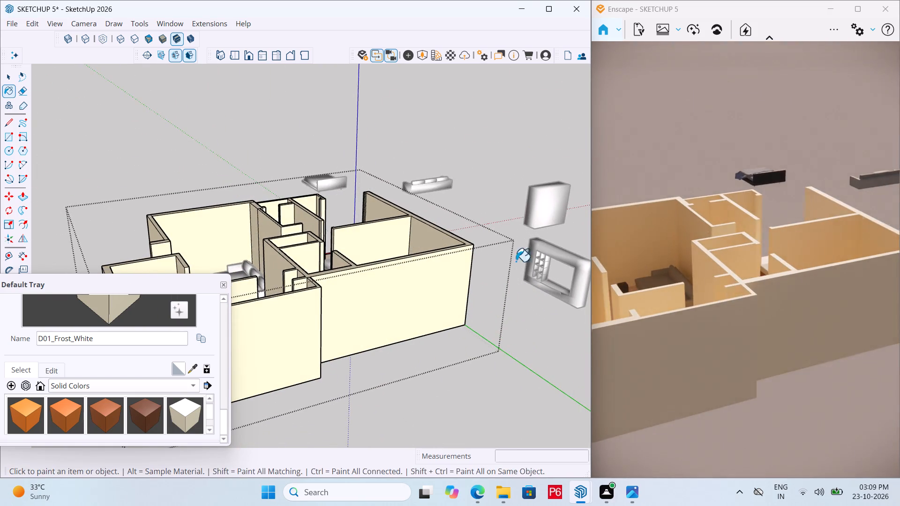
Save the model with the painted walls and leave the wall group's editing mode.
scroll(516, 261, down, 4)
middle_drag(496, 273, 149, 278)
scroll(425, 275, down, 1)
middle_drag(425, 275, 228, 273)
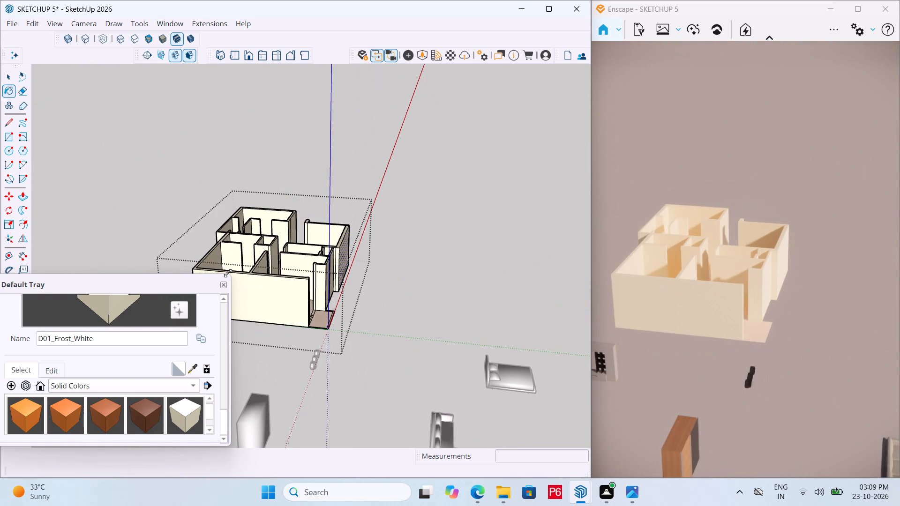
key(ctrl+s)
key(ctrl+s)
key(ctrl+s)
key(ctrl+s)
key(ctrl+s)
key(ctrl+s)
key(ctrl+s)
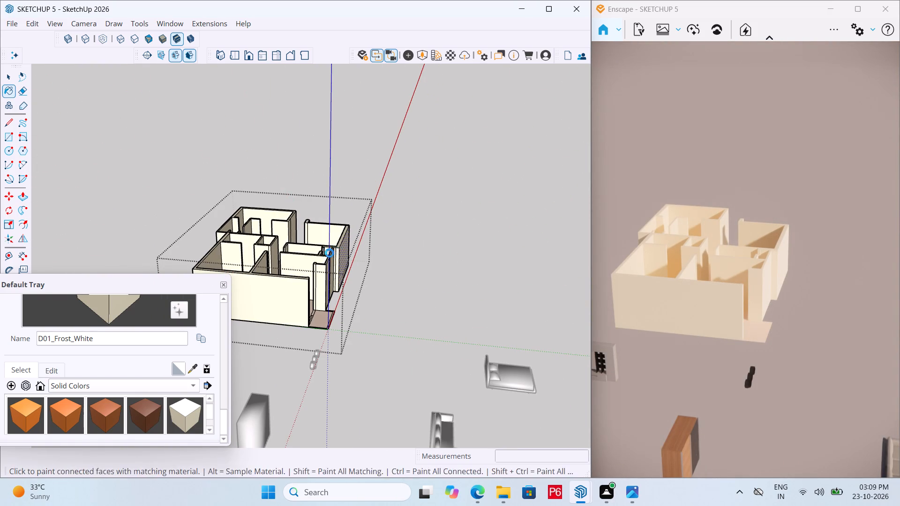
key(ctrl+s)
key(ctrl+s)
scroll(426, 232, down, 7)
middle_drag(364, 266, 242, 304)
key(space)
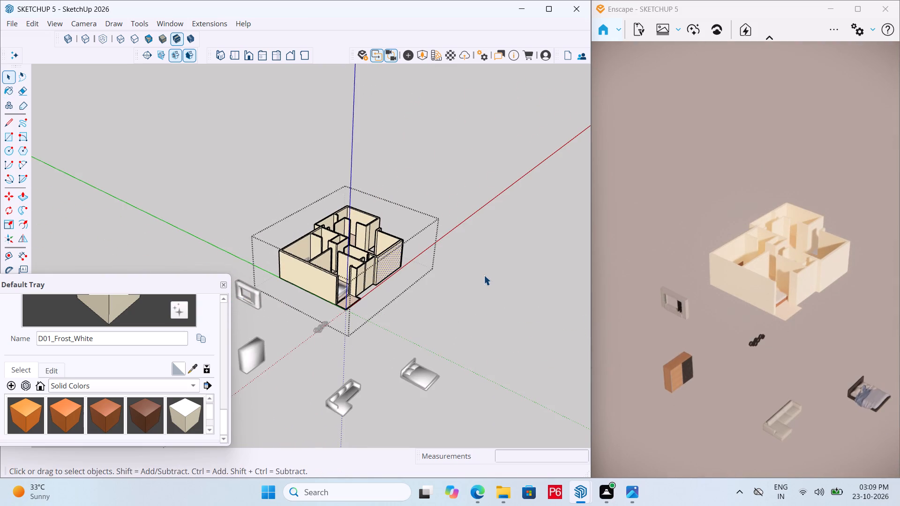
click(484, 275)
Rotate the rear bedroom's bed 90° about its foot corner so its headboard faces the outer wall shared by both bedrooms.
middle_drag(347, 267, 238, 283)
scroll(405, 282, down, 5)
middle_drag(373, 300, 291, 355)
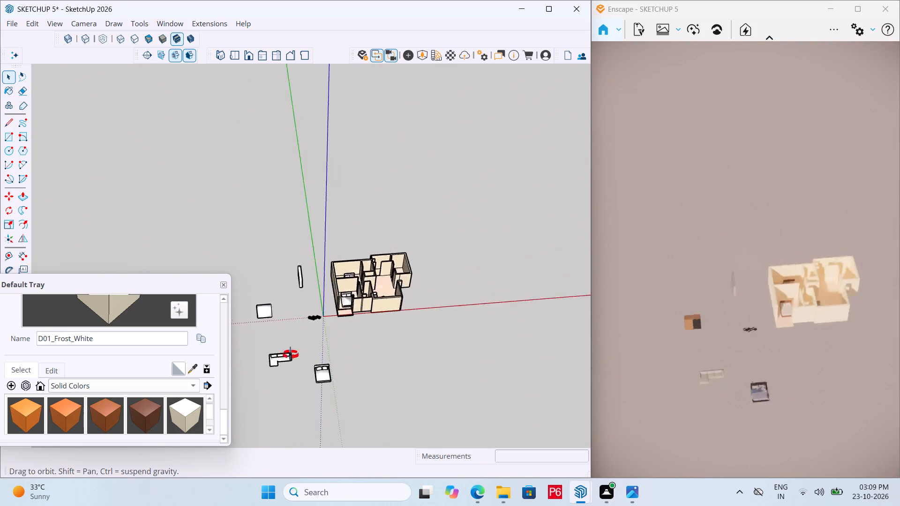
middle_drag(291, 355, 276, 400)
scroll(275, 391, down, 1)
scroll(358, 300, up, 10)
scroll(315, 282, down, 1)
middle_drag(314, 283, 251, 406)
scroll(346, 283, up, 5)
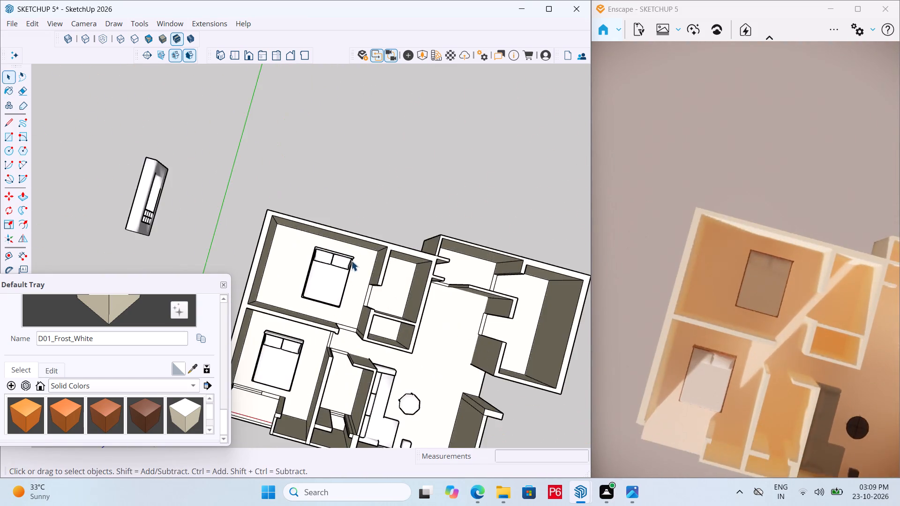
middle_drag(352, 255, 350, 167)
click(329, 269)
middle_drag(345, 294, 280, 290)
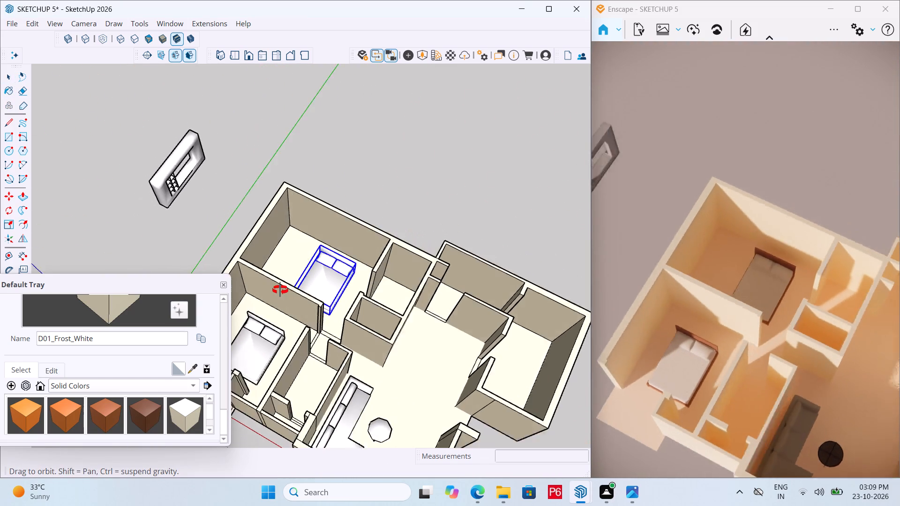
middle_drag(280, 290, 271, 288)
scroll(362, 307, up, 6)
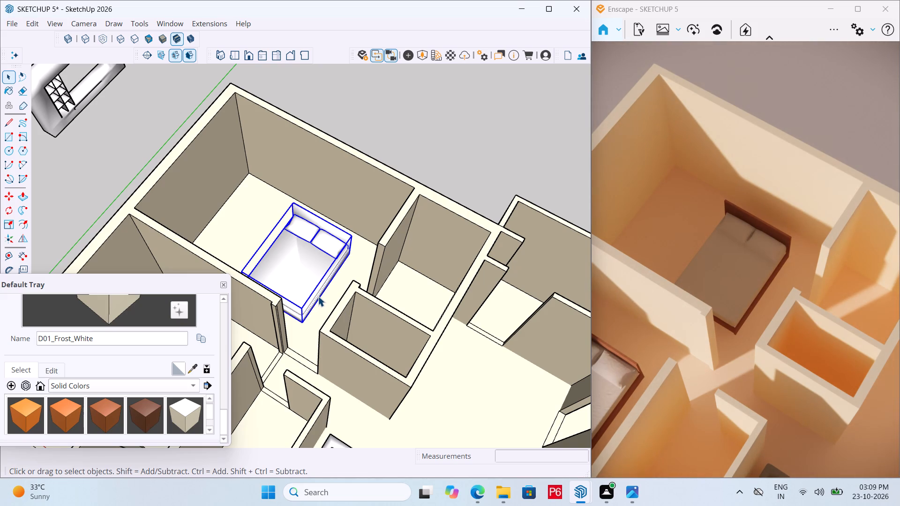
key(q)
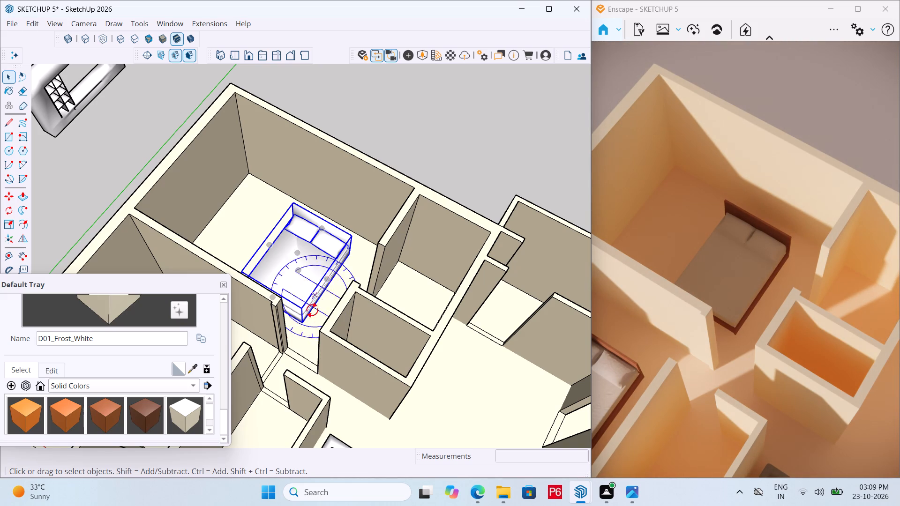
click(306, 323)
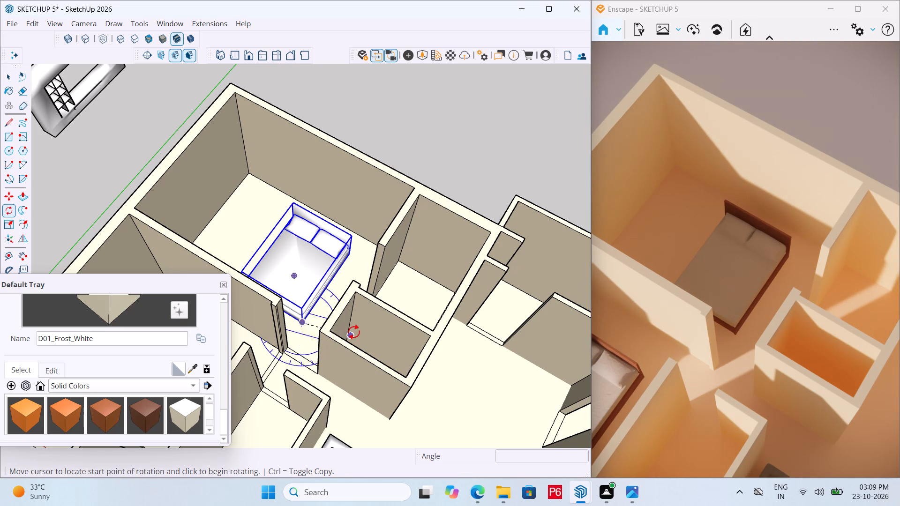
click(472, 421)
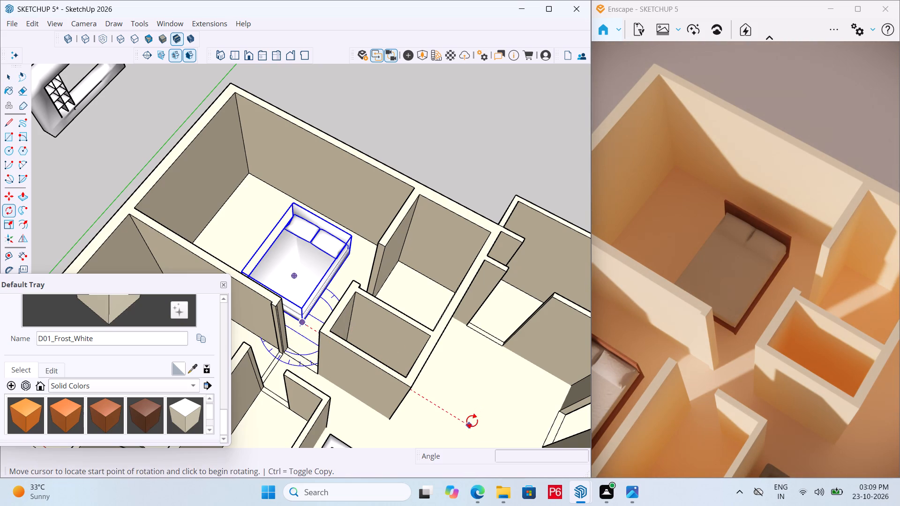
click(426, 146)
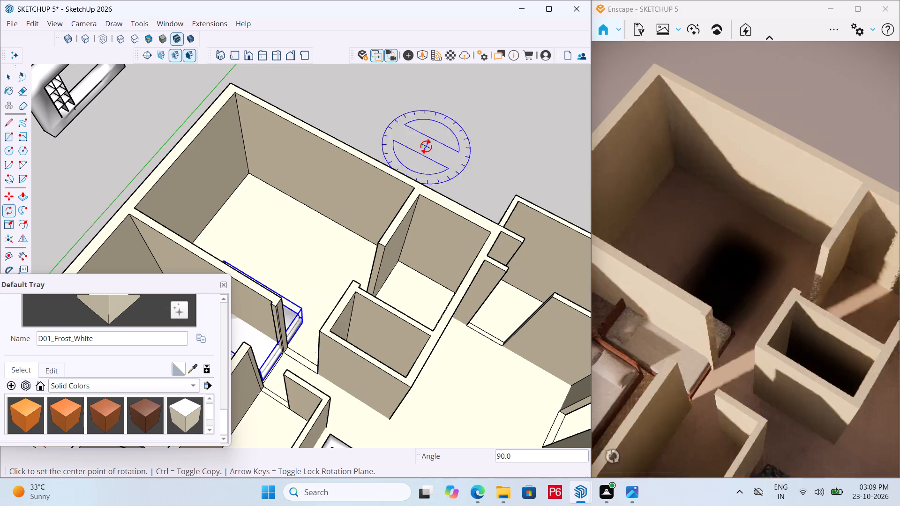
Move the rotated bed off the partition wall and fully inside the rear bedroom, headboard towards the outer wall.
middle_drag(317, 324, 197, 389)
scroll(315, 324, down, 1)
scroll(476, 213, down, 7)
middle_drag(522, 246, 481, 242)
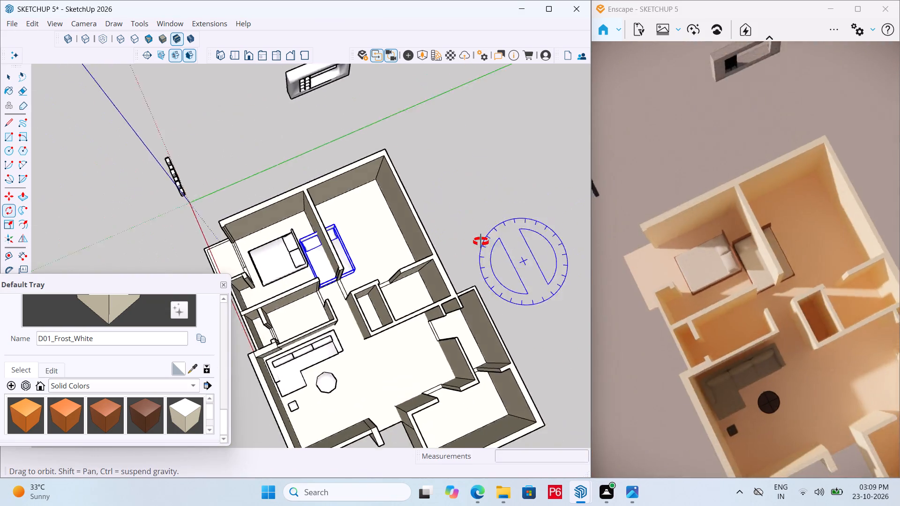
middle_drag(481, 242, 426, 215)
middle_drag(690, 306, 745, 259)
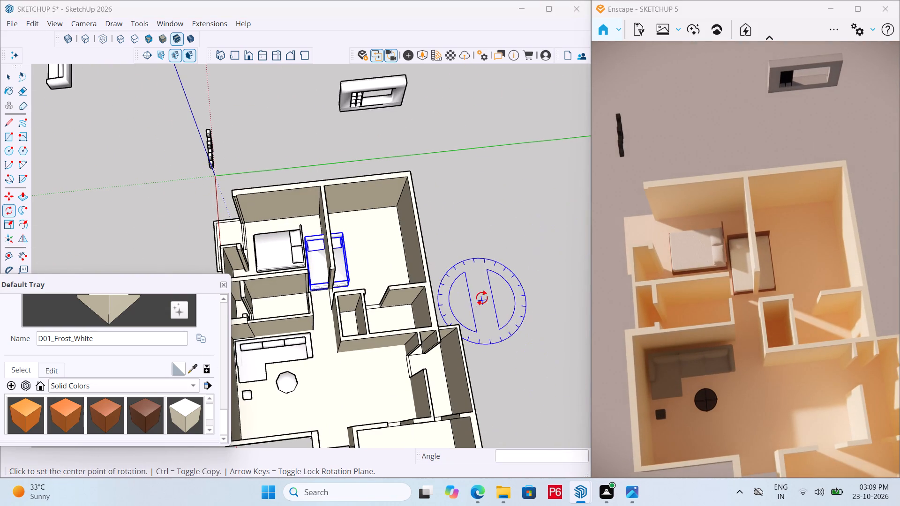
middle_drag(483, 291, 251, 262)
scroll(322, 304, up, 5)
key(space)
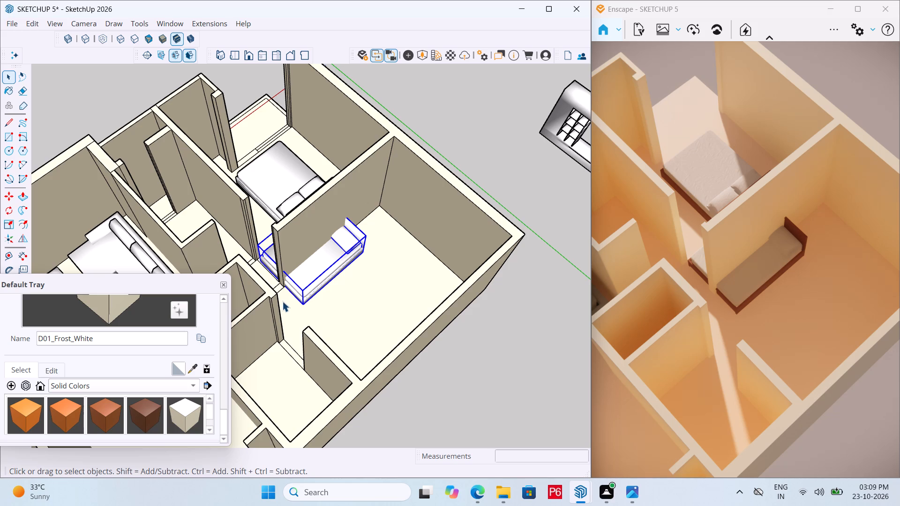
key(m)
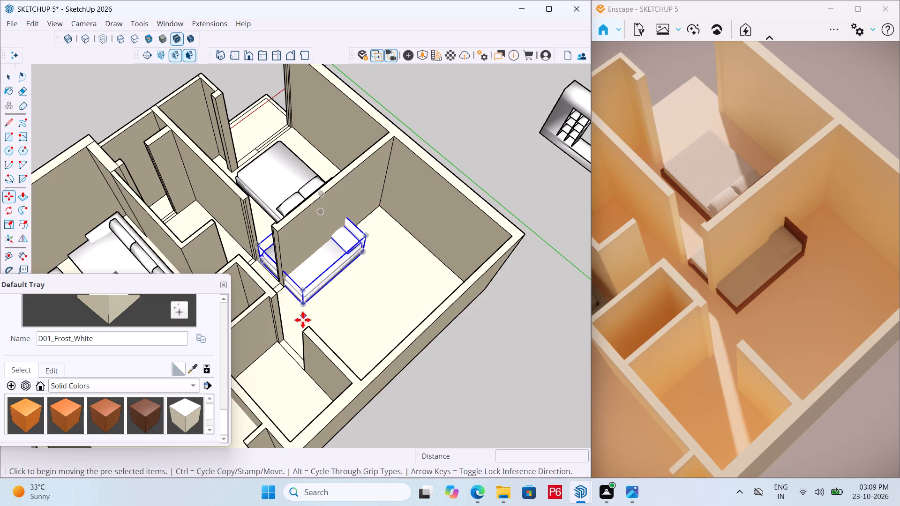
drag(304, 308, 311, 306)
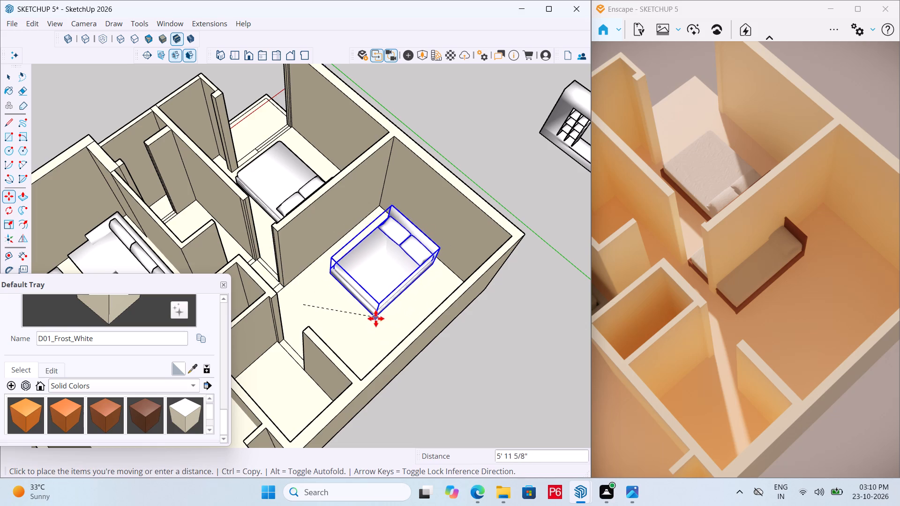
click(388, 321)
Rotate the front bedroom's bed 90° so its headboard faces the same outer wall as the rear bedroom's bed.
middle_drag(302, 313, 306, 314)
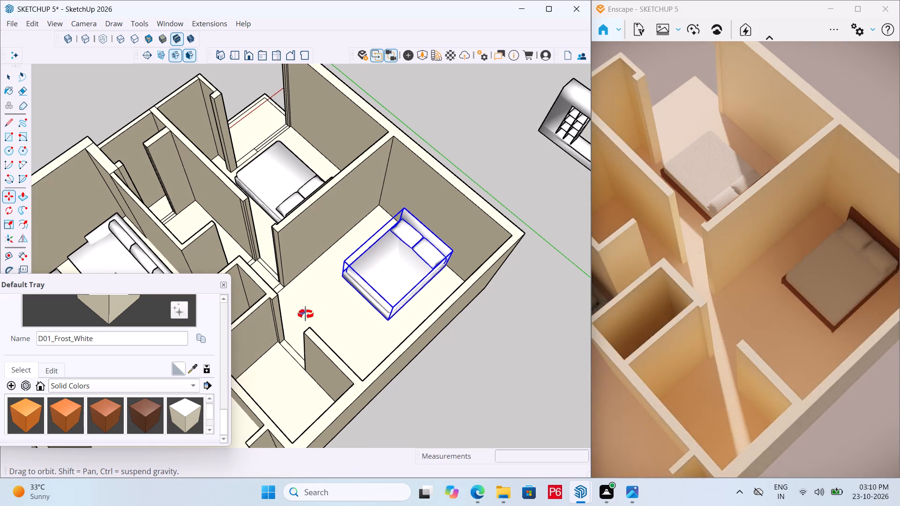
middle_drag(306, 314, 400, 292)
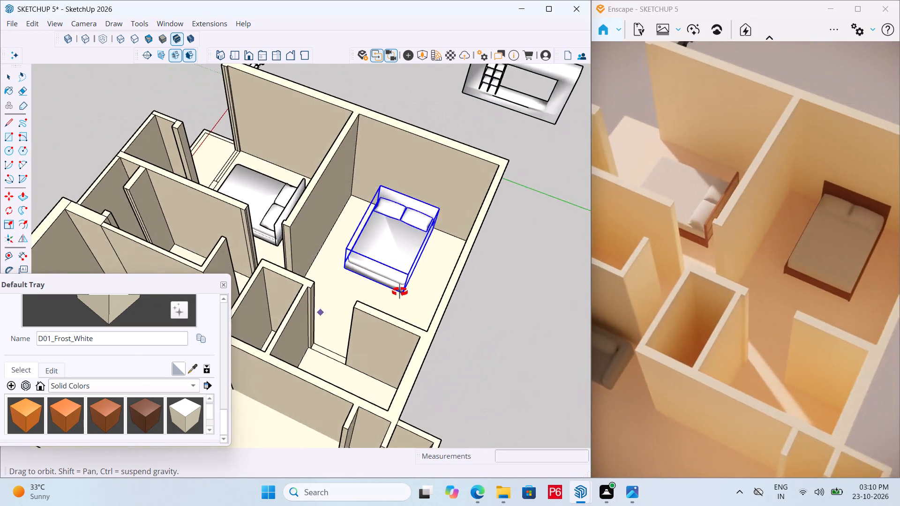
middle_drag(400, 292, 435, 294)
scroll(437, 305, down, 4)
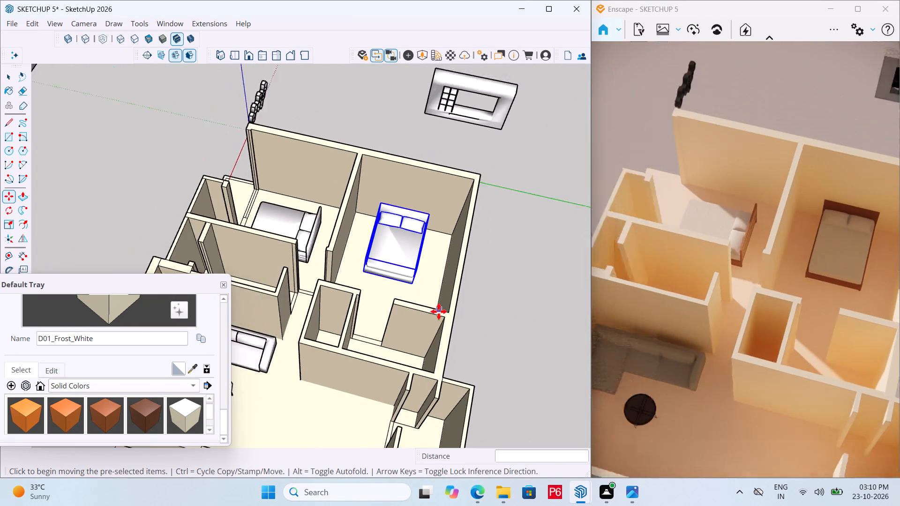
scroll(439, 312, down, 2)
middle_drag(404, 254, 447, 234)
middle_drag(317, 221, 345, 271)
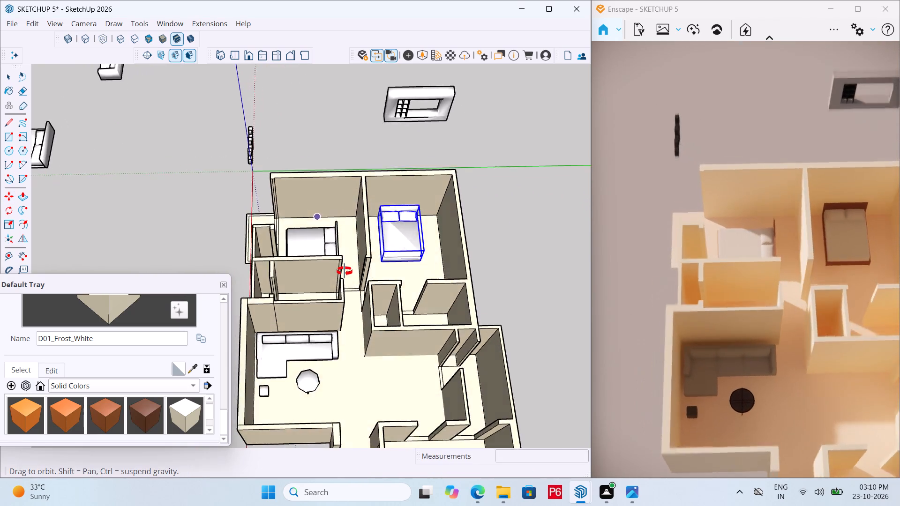
middle_drag(345, 271, 331, 317)
scroll(342, 280, up, 5)
key(space)
click(322, 258)
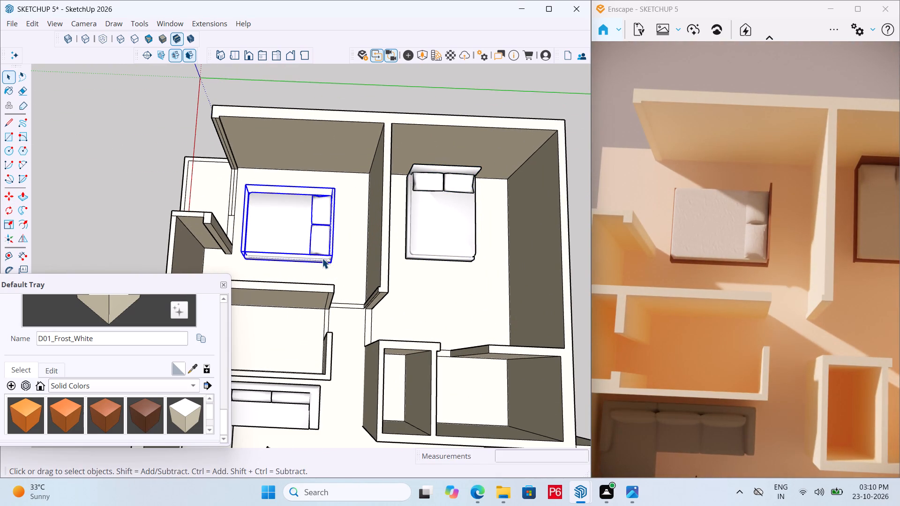
key(q)
click(322, 268)
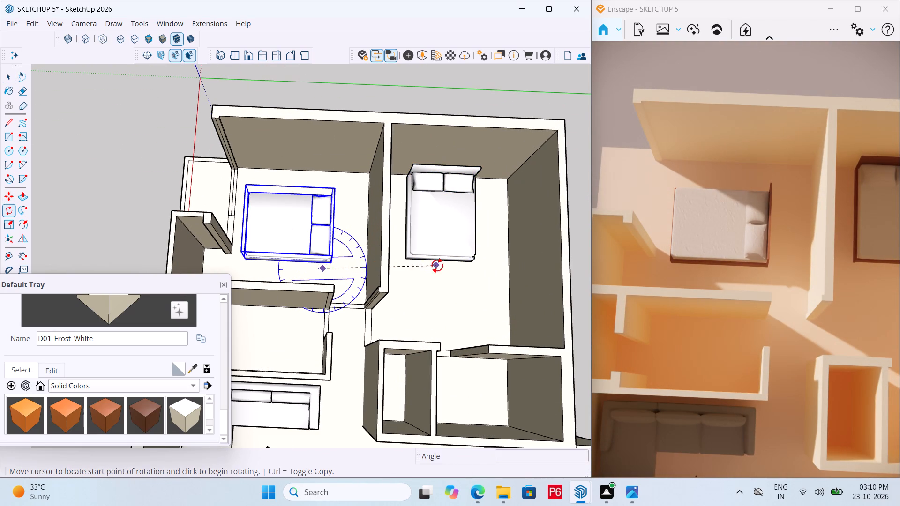
click(454, 272)
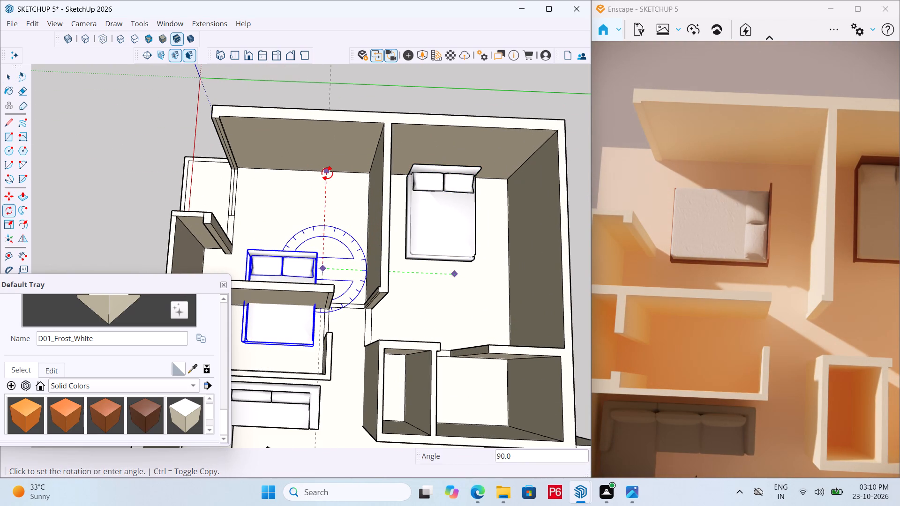
click(327, 173)
key(space)
Move the front bedroom's bed about 6' 8" off the partition wall towards the outer wall, fully inside its room.
middle_drag(345, 243, 257, 225)
key(m)
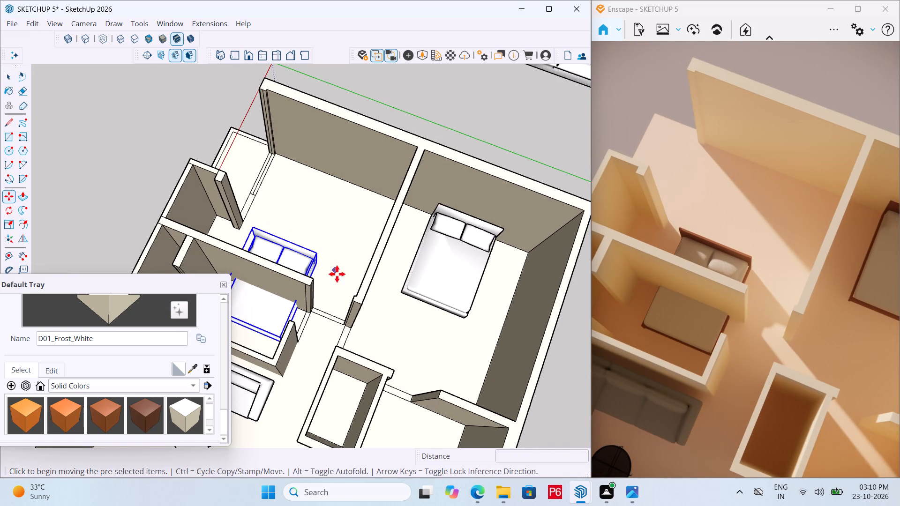
scroll(319, 270, up, 6)
middle_drag(310, 263, 232, 233)
click(318, 267)
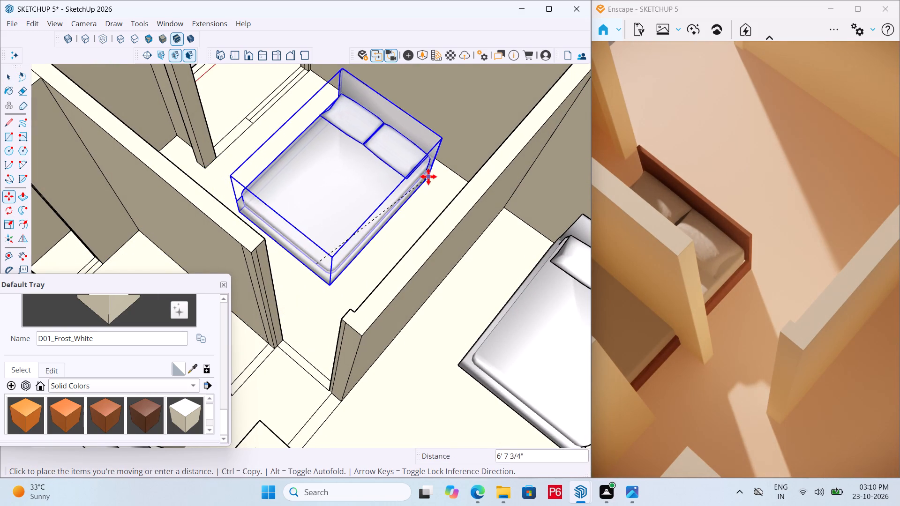
click(431, 174)
Save the model with both beds repositioned.
middle_drag(282, 267, 494, 275)
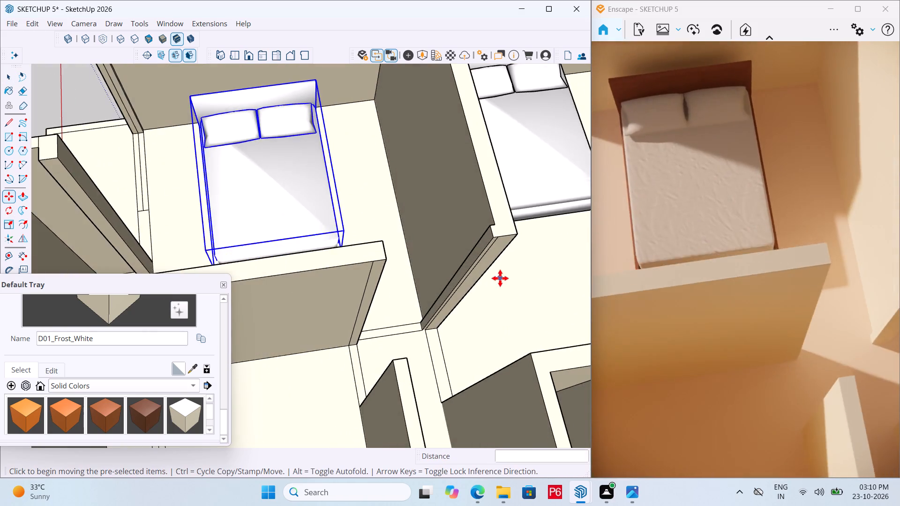
scroll(500, 279, down, 6)
key(ctrl+s)
key(ctrl+s)
key(ctrl+s)
key(ctrl+s)
Push/Pull the rectangular floor strip in the front bedroom's balcony opening up 10' 6" to the wall height.
scroll(337, 258, down, 1)
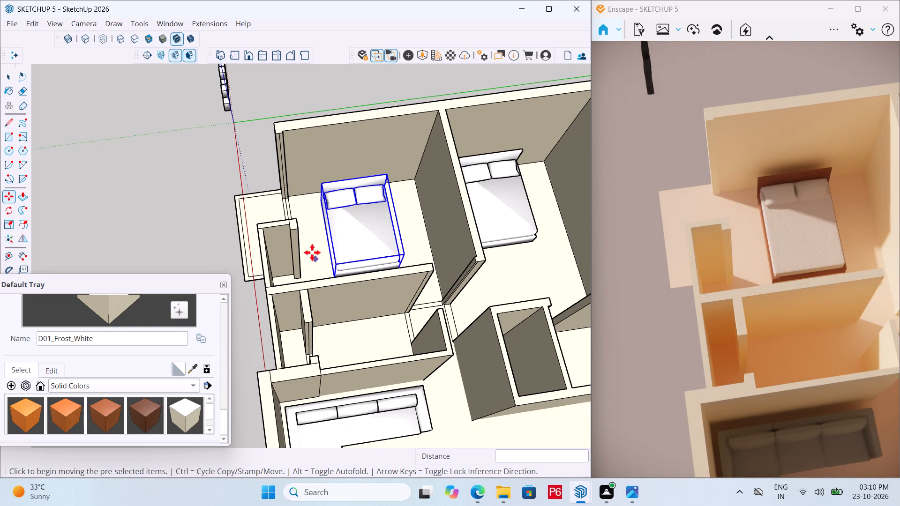
scroll(300, 246, down, 9)
middle_drag(244, 344, 352, 292)
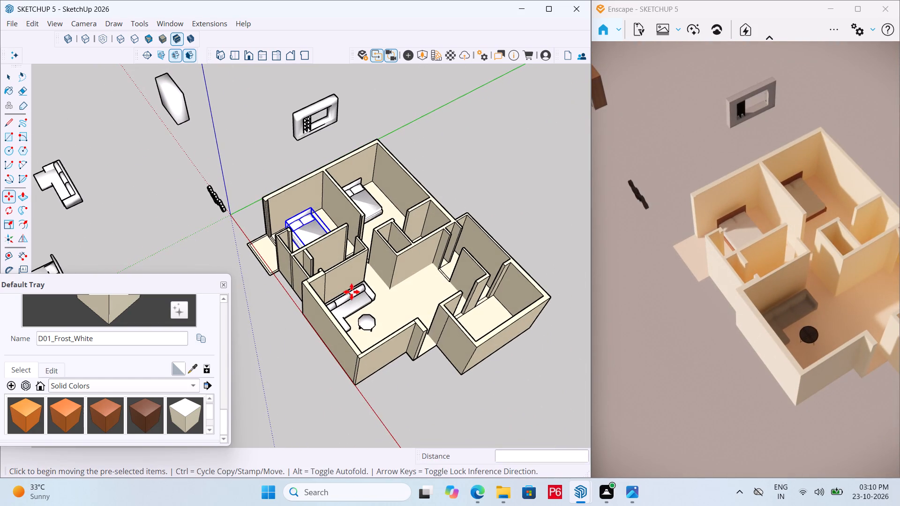
scroll(243, 225, up, 17)
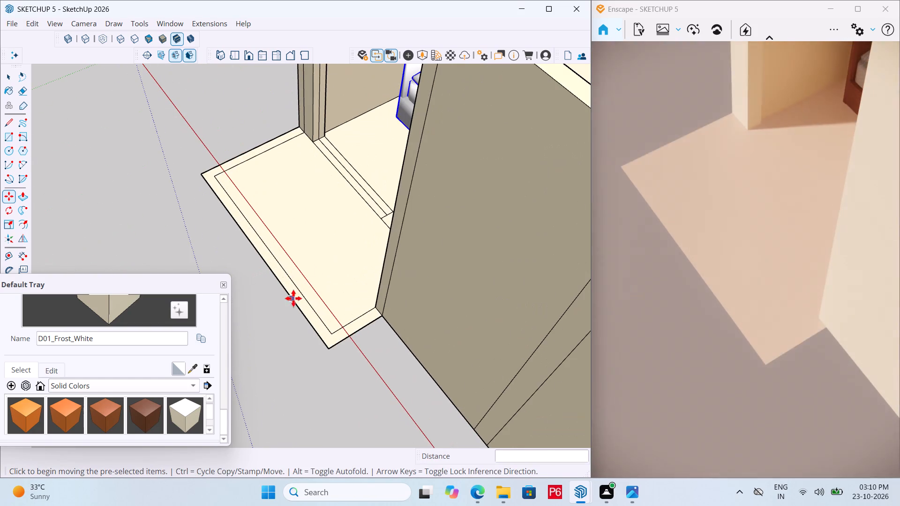
key(space)
scroll(307, 291, down, 5)
middle_drag(322, 306, 556, 314)
scroll(326, 184, up, 4)
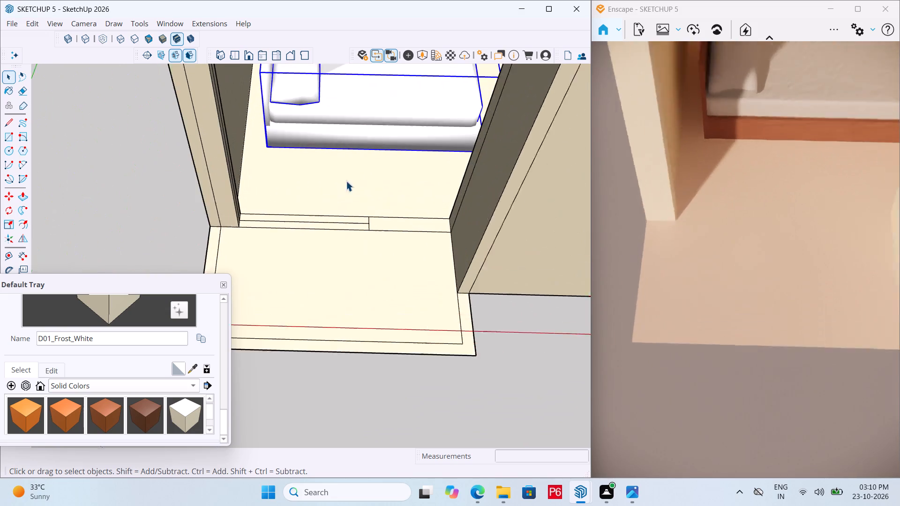
scroll(346, 181, up, 2)
click(390, 224)
double_click(391, 227)
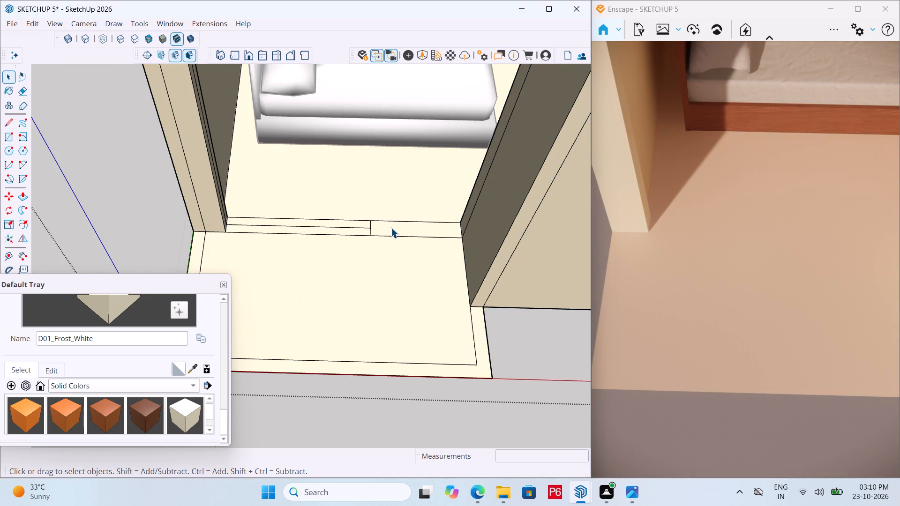
click(391, 228)
key(p)
click(394, 226)
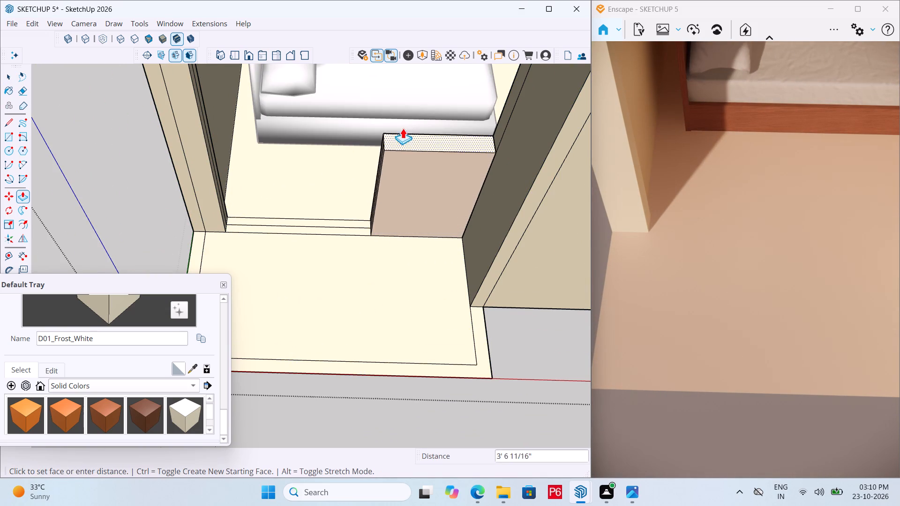
scroll(332, 196, down, 7)
click(435, 112)
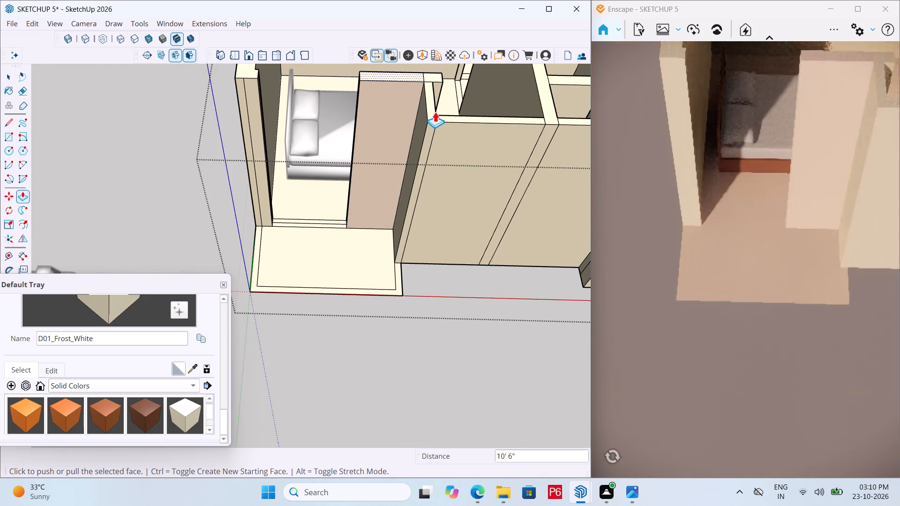
Place a guide 3' below the top edge of the new balcony wall's end face.
middle_drag(411, 121, 489, 115)
scroll(319, 264, down, 5)
middle_drag(354, 152, 353, 142)
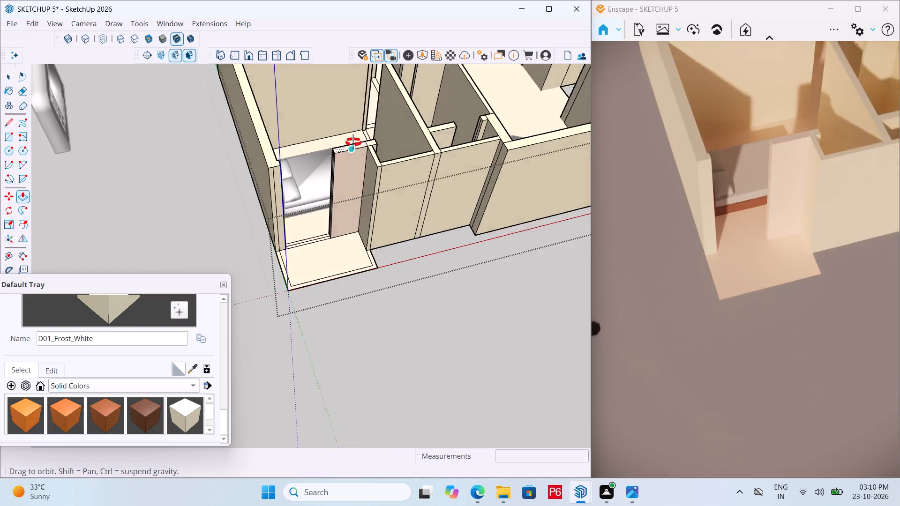
middle_drag(353, 142, 544, 99)
scroll(343, 97, up, 1)
scroll(314, 148, up, 6)
scroll(365, 96, up, 5)
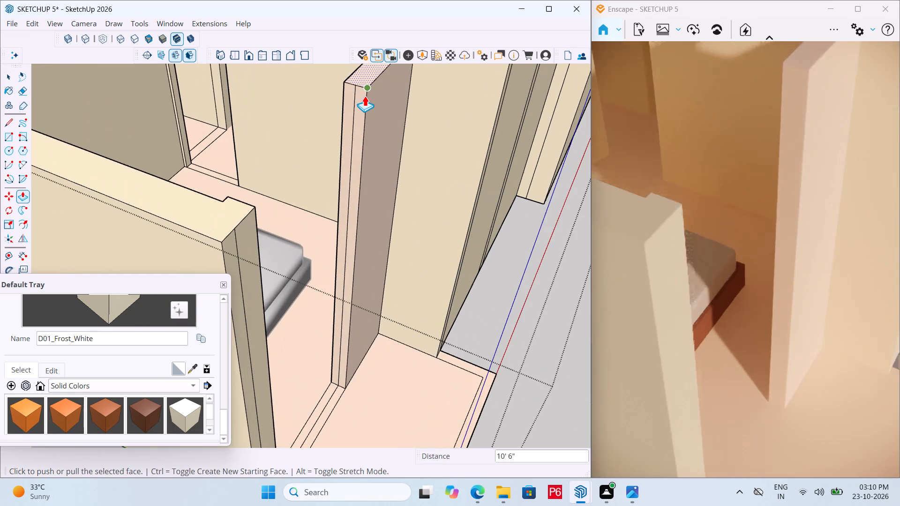
key(t)
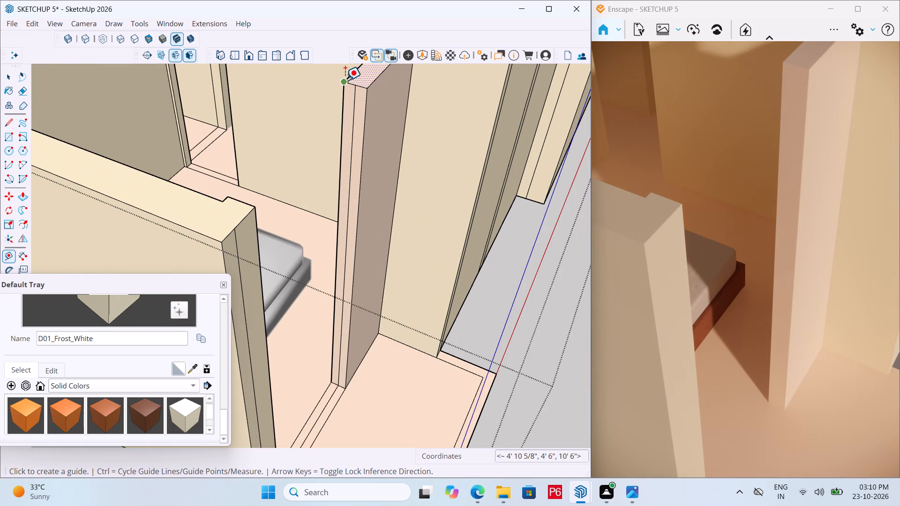
click(351, 85)
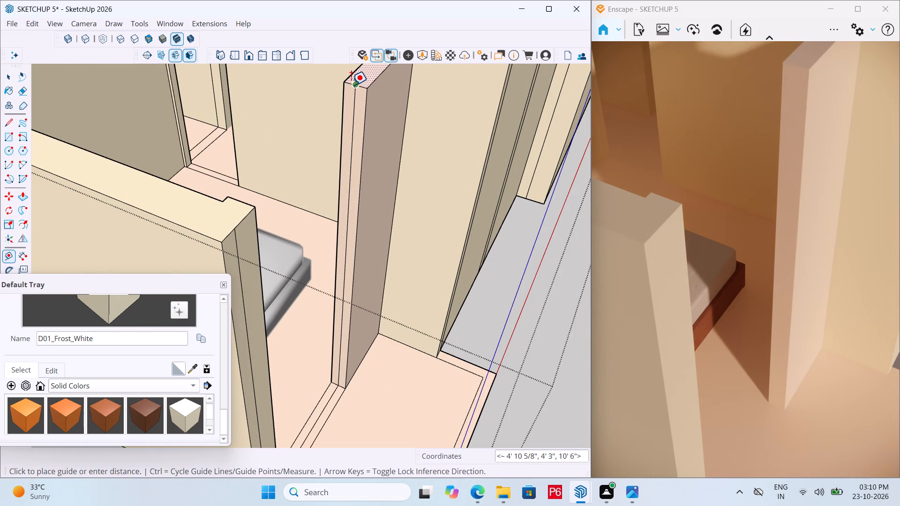
key(Escape)
scroll(363, 87, up, 5)
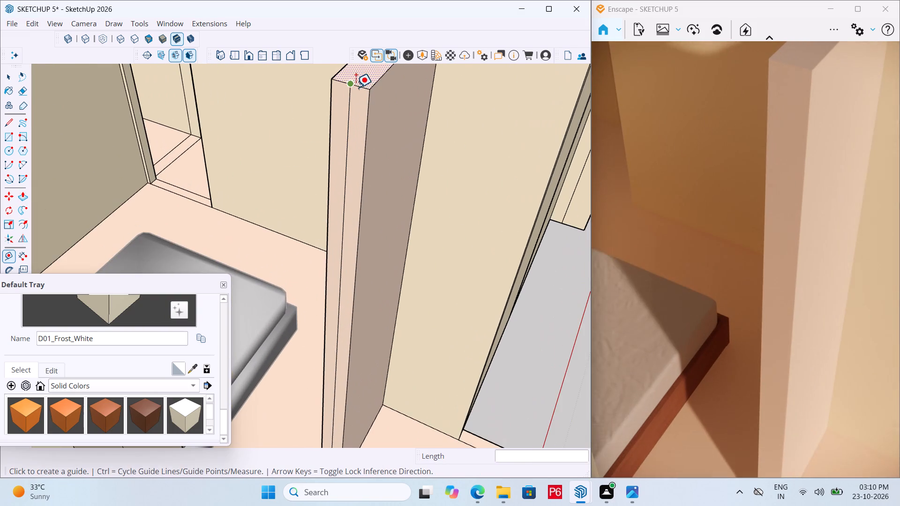
click(360, 88)
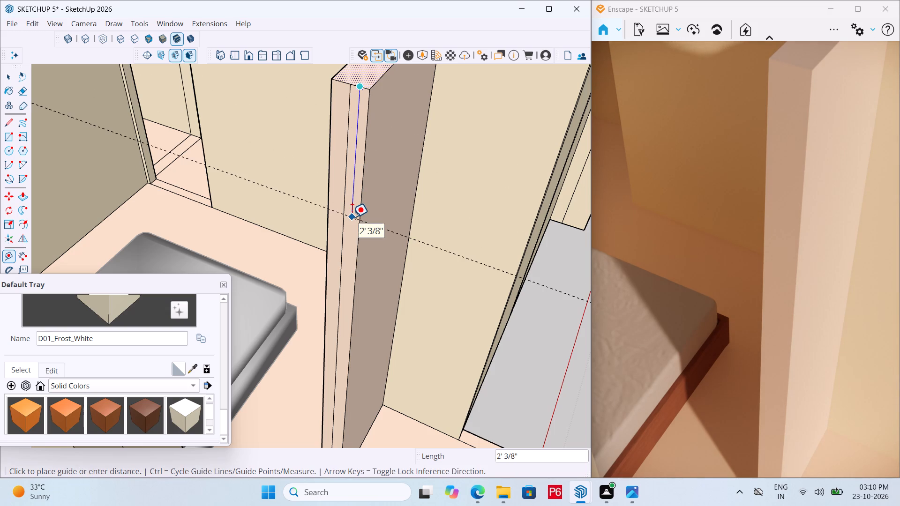
text(3')
key(Return)
Draw a 6" line along the guide across the full thickness of the new wall's end face.
key(l)
scroll(324, 286, up, 2)
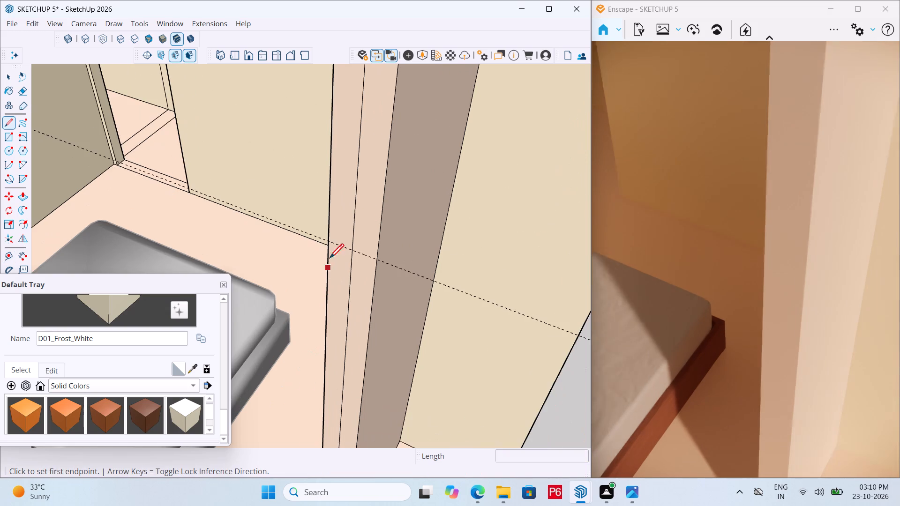
drag(330, 243, 339, 243)
click(377, 262)
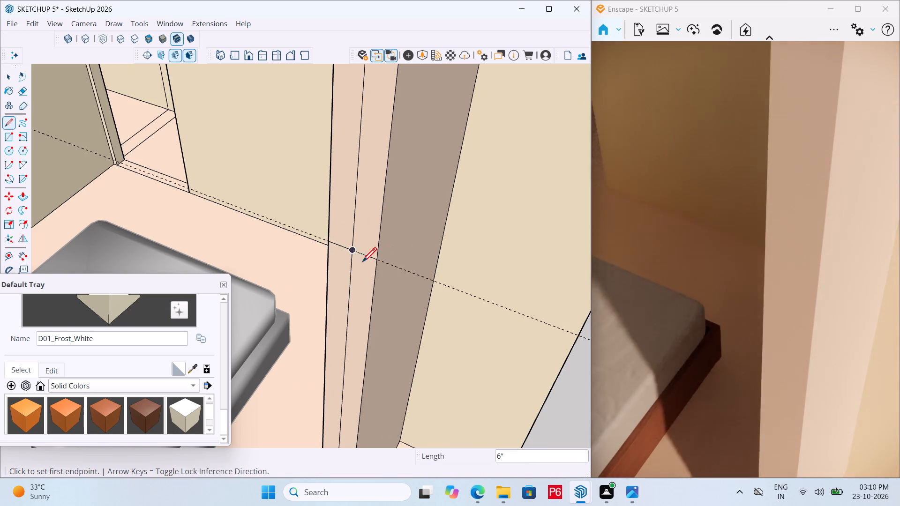
Erase the guide beside the new balcony wall and save the model.
scroll(313, 210, down, 6)
key(e)
drag(299, 212, 295, 217)
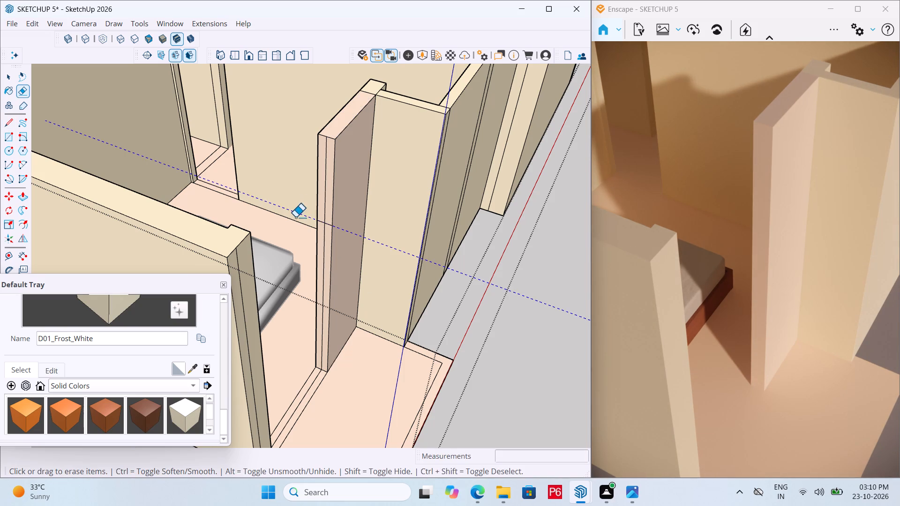
drag(295, 217, 295, 218)
key(ctrl+s)
key(ctrl+s)
key(ctrl+s)
key(ctrl+s)
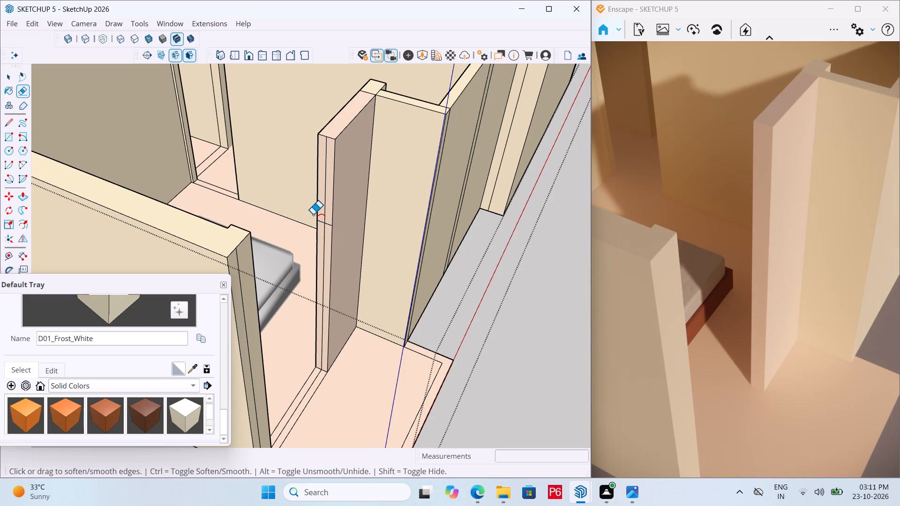
Clear the vertical dividing edge above the new line on the wall's end face with the Eraser.
drag(326, 194, 326, 189)
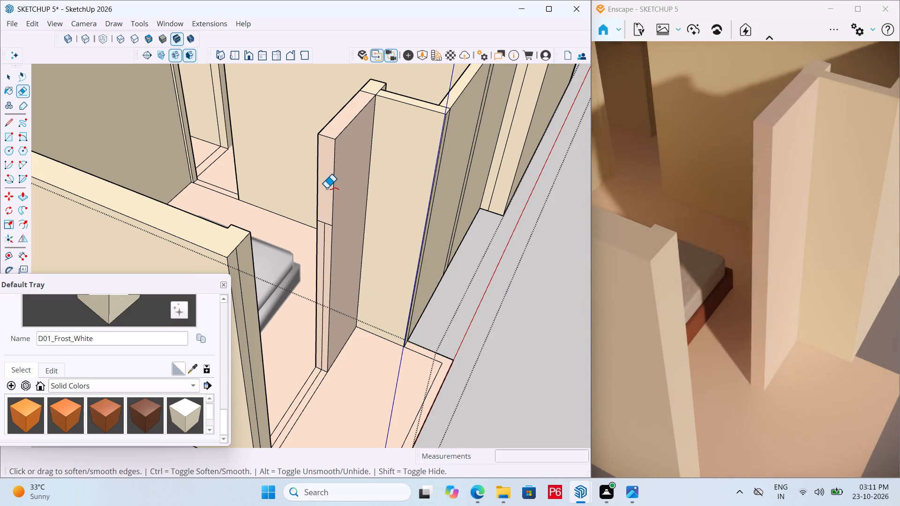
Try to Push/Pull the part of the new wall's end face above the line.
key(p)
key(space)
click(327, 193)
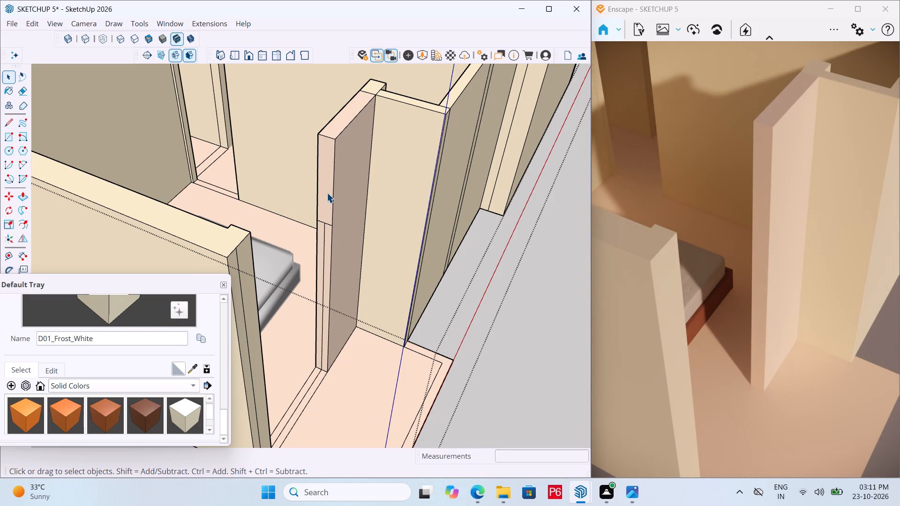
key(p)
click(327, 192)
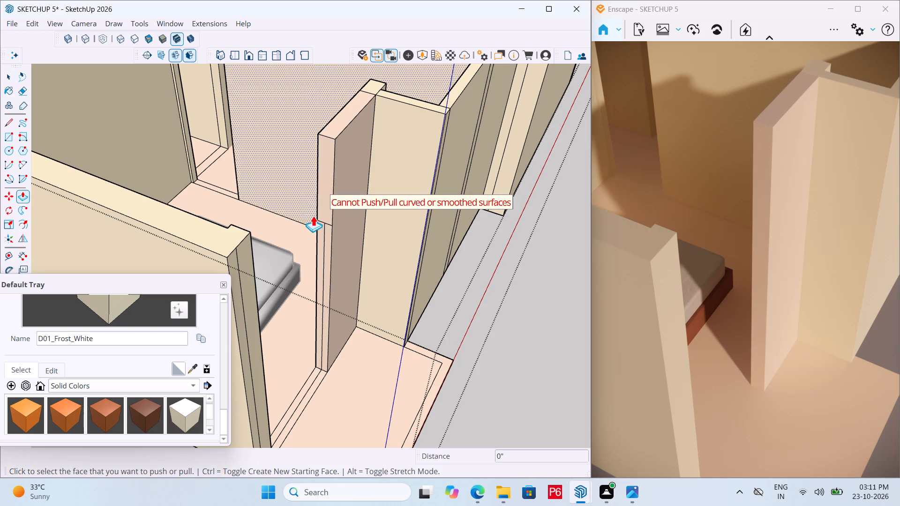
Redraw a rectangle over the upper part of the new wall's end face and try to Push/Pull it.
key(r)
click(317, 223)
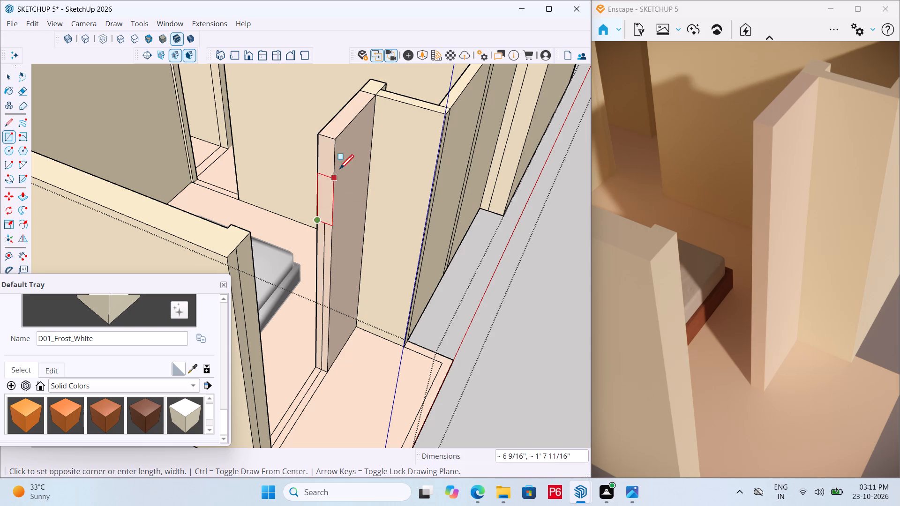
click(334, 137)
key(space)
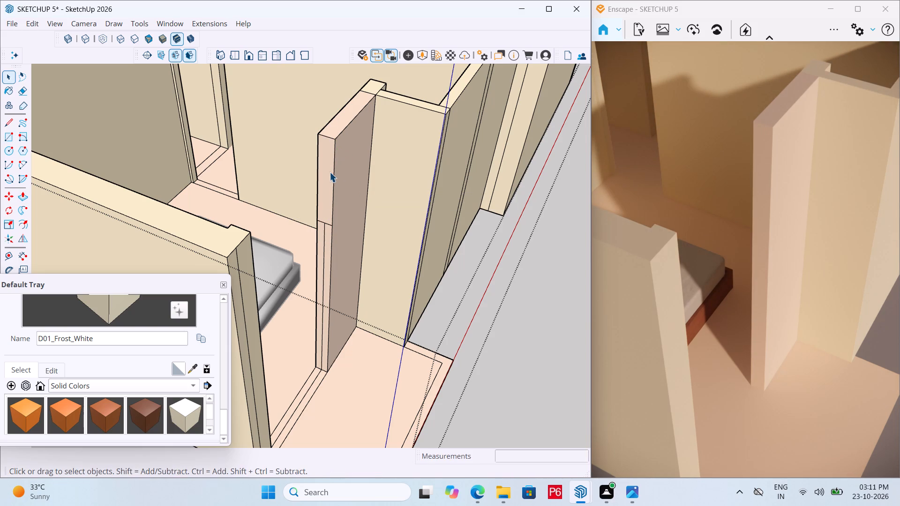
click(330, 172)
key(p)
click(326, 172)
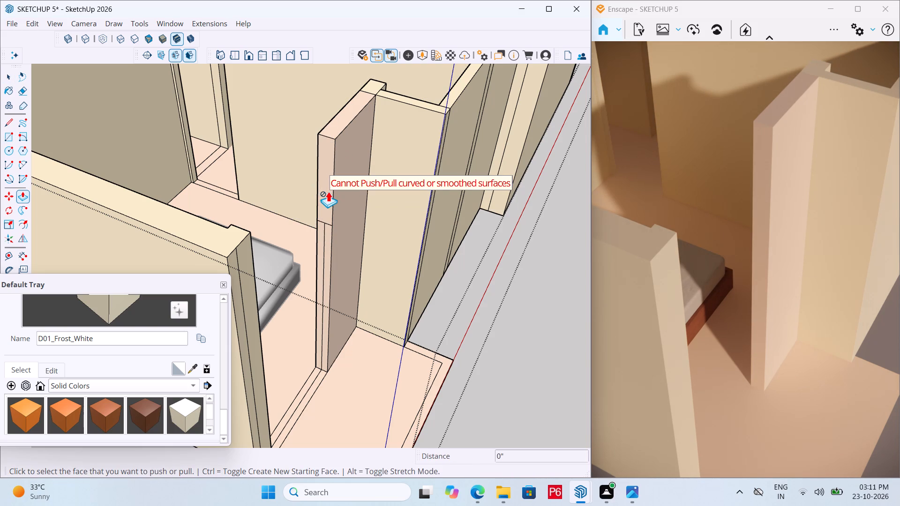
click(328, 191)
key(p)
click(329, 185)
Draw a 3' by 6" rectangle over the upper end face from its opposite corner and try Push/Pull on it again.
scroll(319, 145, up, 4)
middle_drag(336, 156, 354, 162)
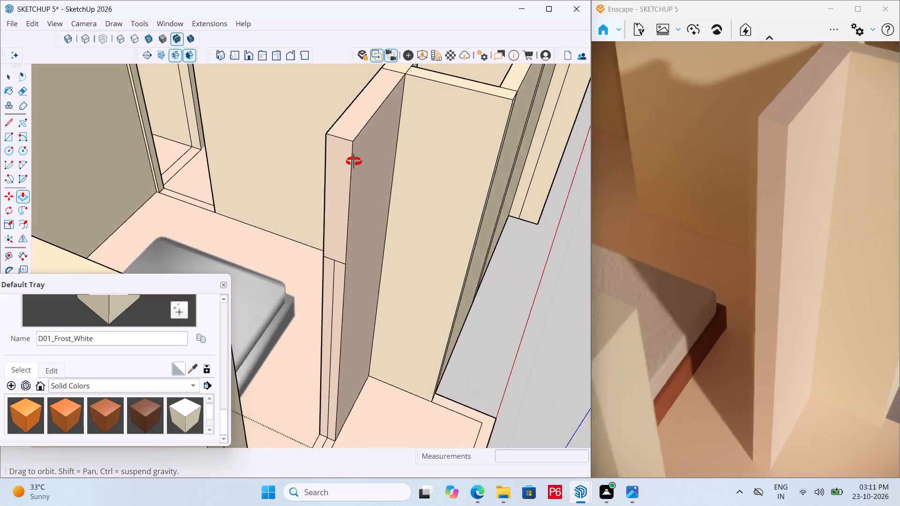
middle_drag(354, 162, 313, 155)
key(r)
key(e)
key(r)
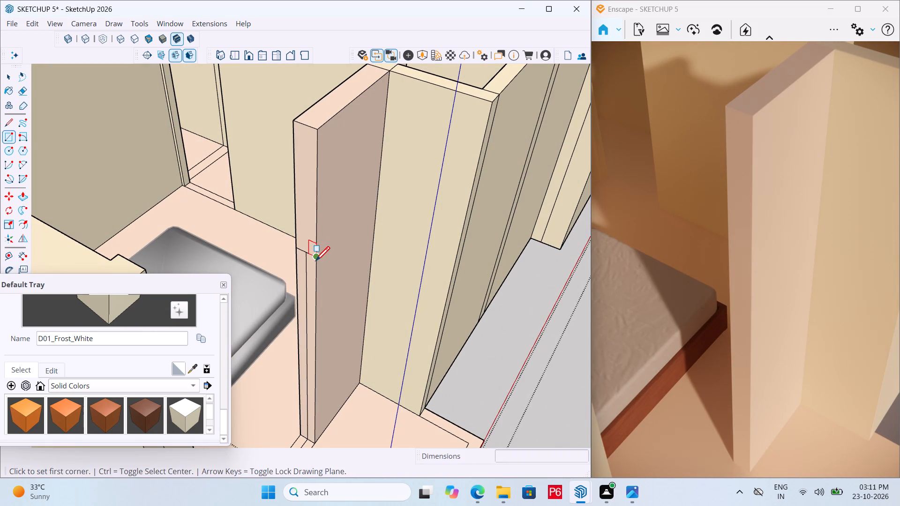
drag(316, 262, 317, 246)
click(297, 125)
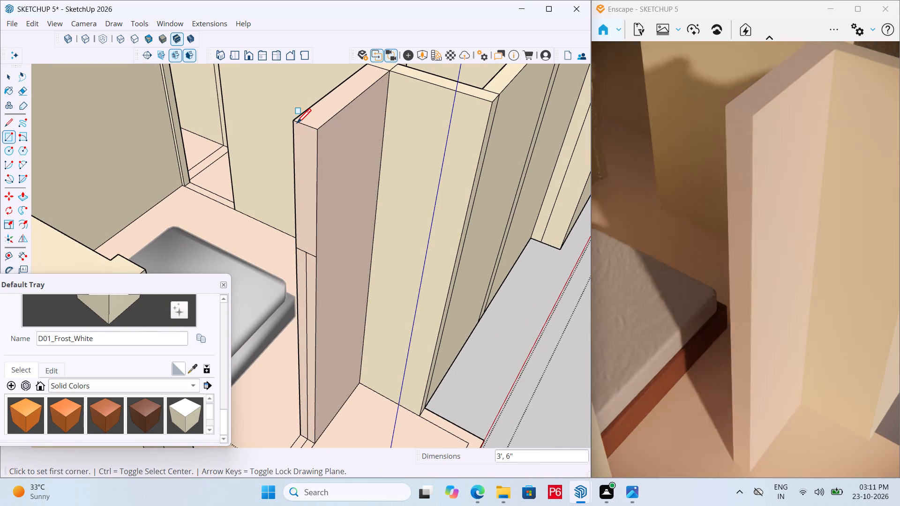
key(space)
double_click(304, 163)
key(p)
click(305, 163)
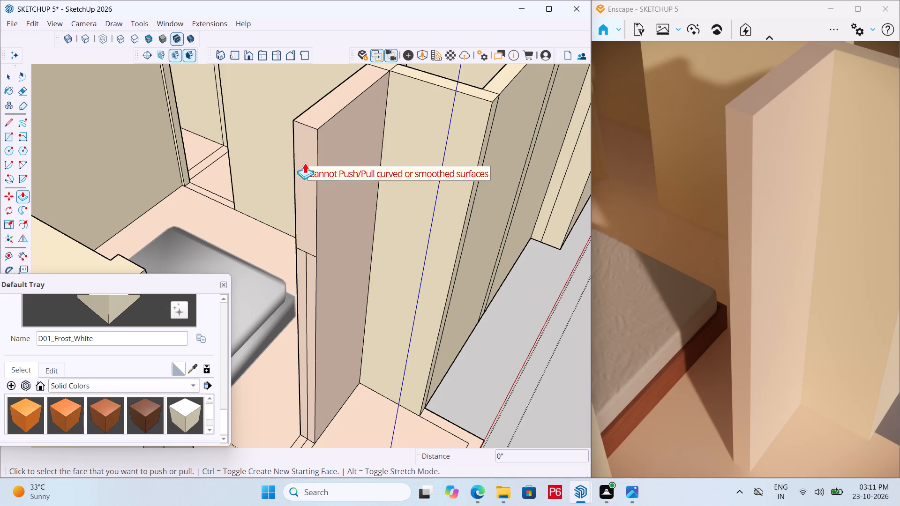
Place a guide 3' below the top of the opposite wall end facing the new wall across the balcony opening.
scroll(385, 182, down, 10)
middle_drag(435, 211, 115, 202)
scroll(328, 245, down, 6)
middle_drag(180, 185, 55, 172)
scroll(212, 175, up, 13)
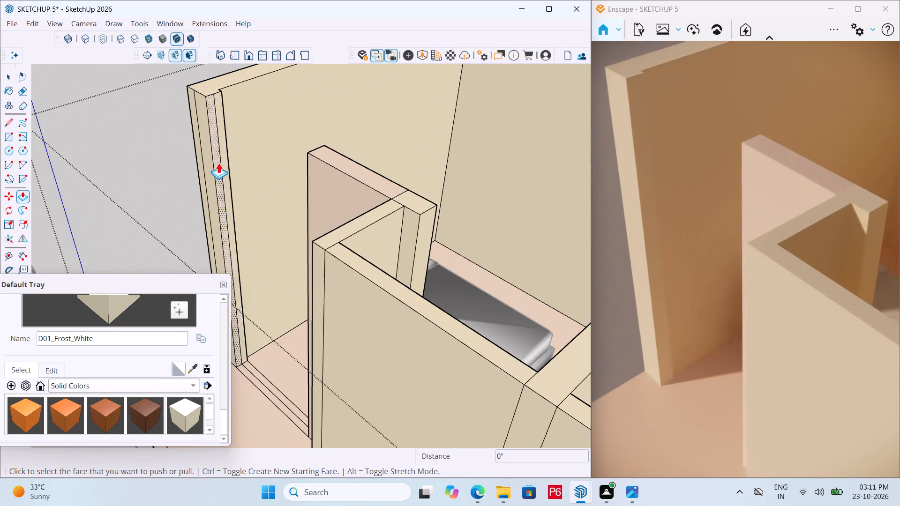
scroll(219, 117, up, 2)
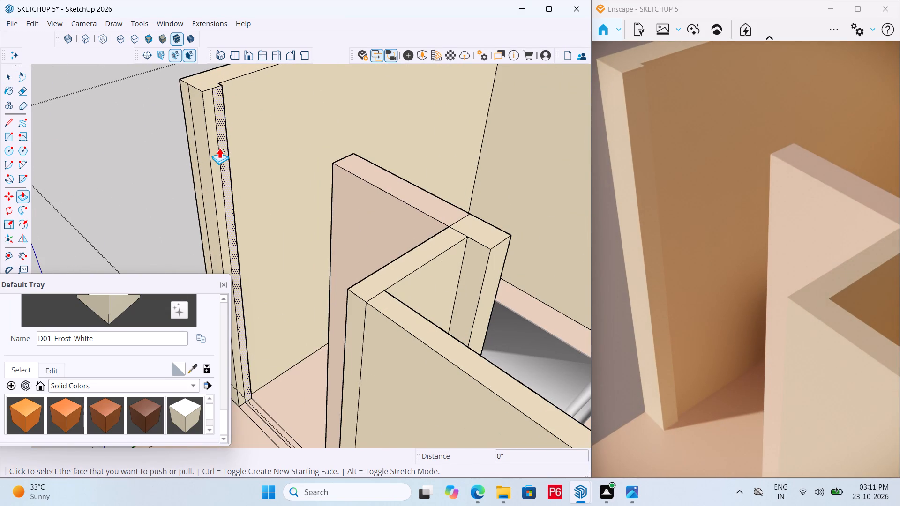
key(t)
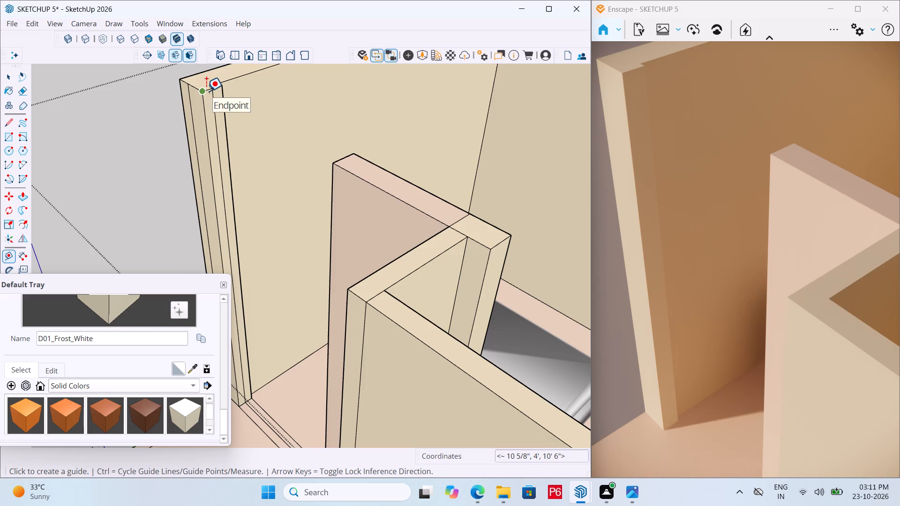
scroll(203, 92, up, 4)
click(208, 88)
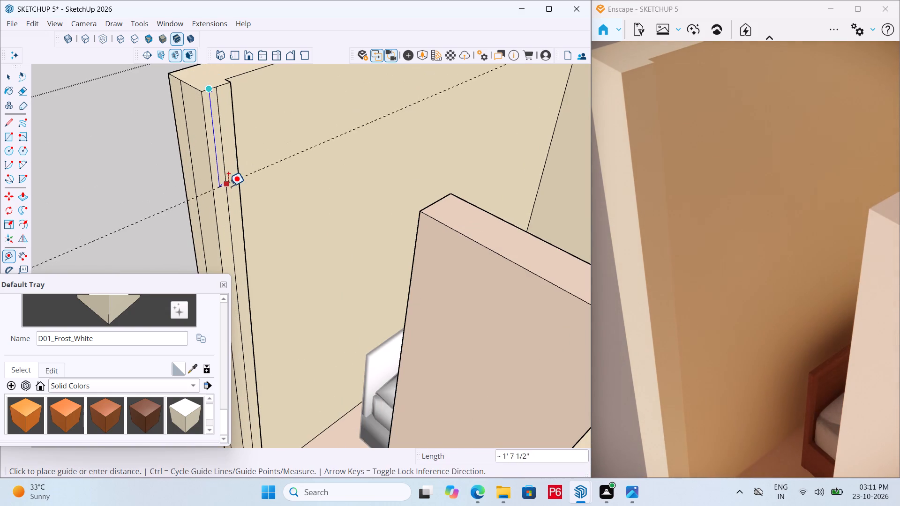
text(3')
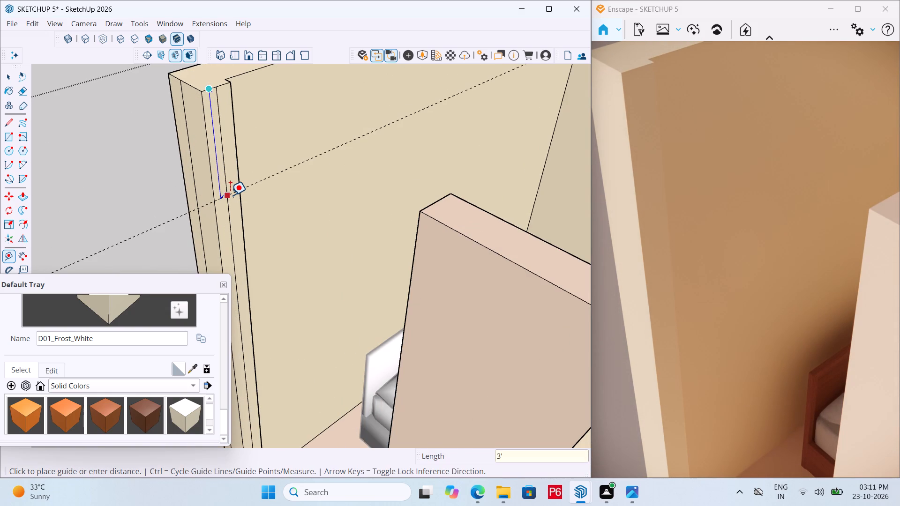
key(Return)
Draw a line along the guide across the inner strips of the opposite wall end.
scroll(332, 173, down, 5)
scroll(275, 223, up, 6)
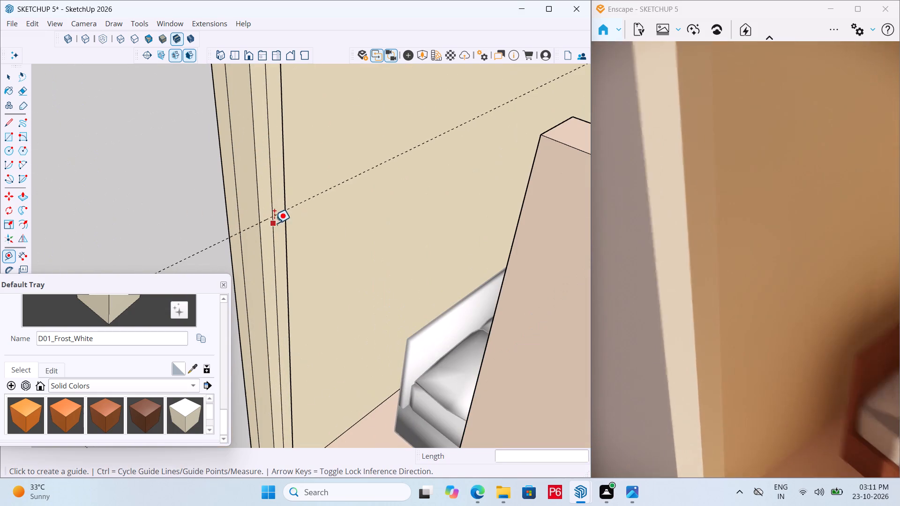
key(l)
scroll(257, 224, up, 3)
drag(261, 225, 265, 219)
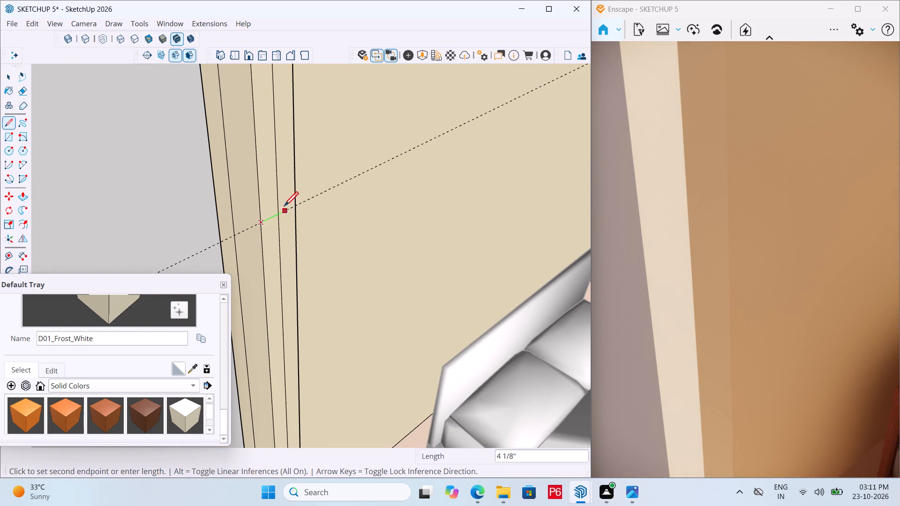
click(295, 202)
Erase the guide and the vertical dividing edge above the new line on the opposite wall end.
scroll(256, 236, down, 5)
key(space)
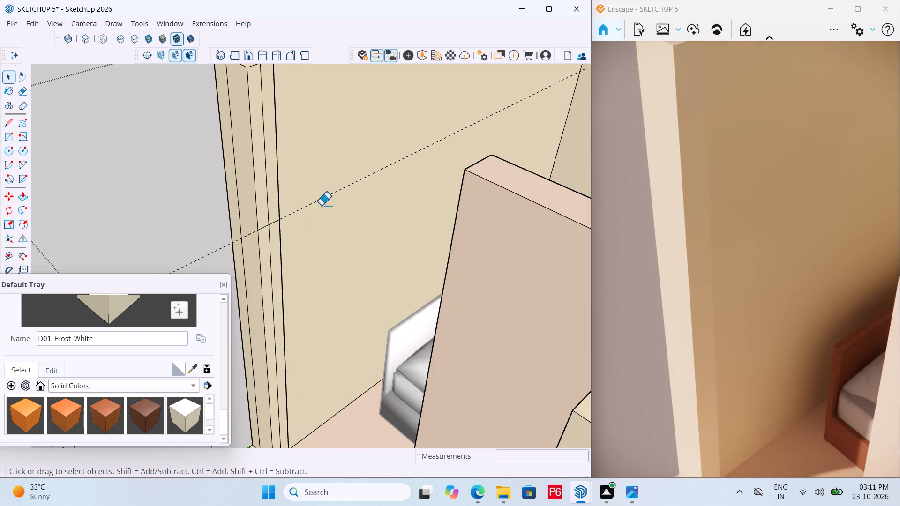
key(e)
click(323, 206)
drag(323, 206, 323, 200)
click(324, 197)
double_click(271, 180)
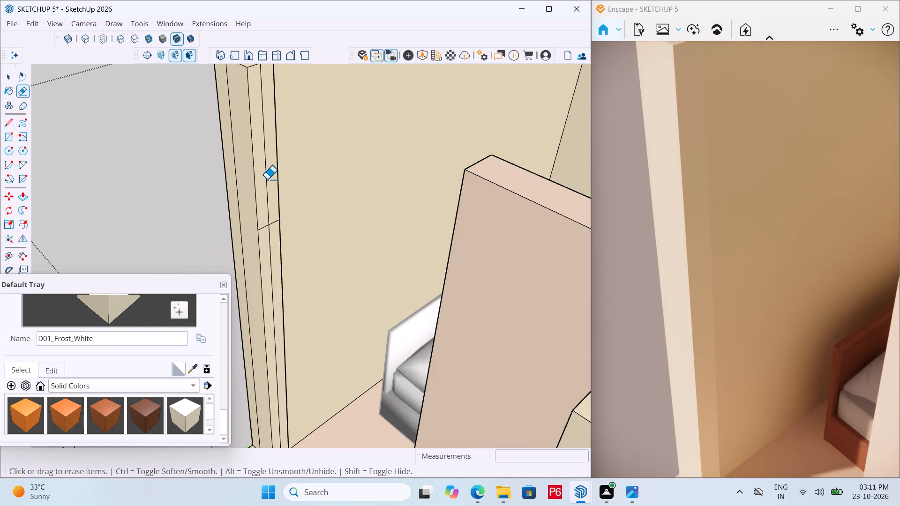
click(267, 179)
click(270, 177)
Paint the new balcony wall and the opposite wall end with D01_Frost_White.
scroll(269, 192, down, 6)
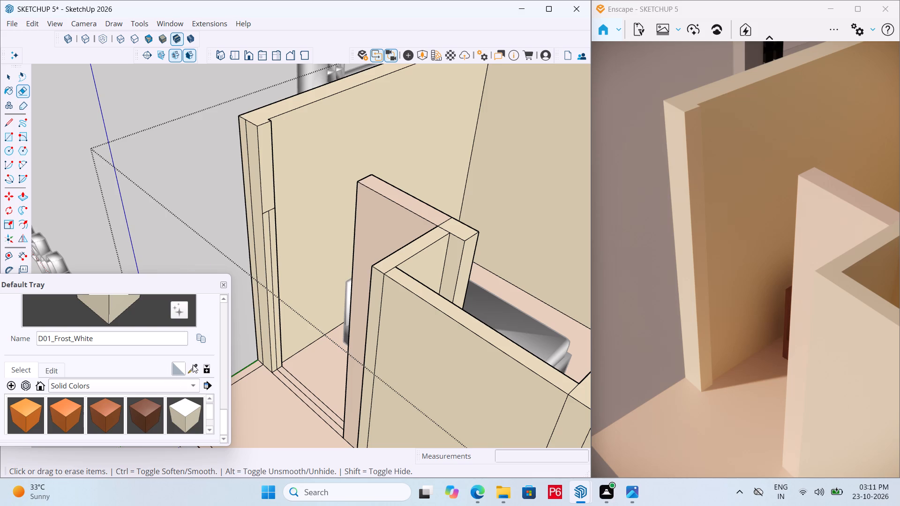
key(b)
click(284, 159)
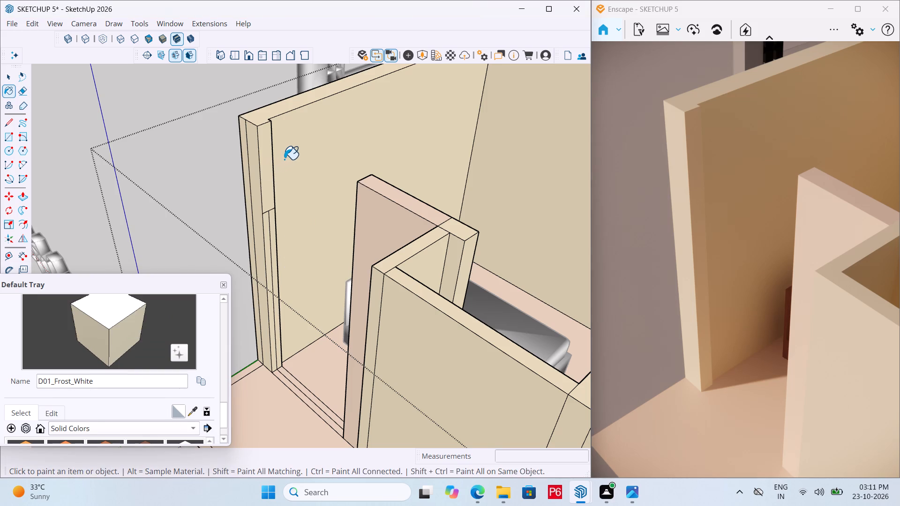
click(267, 164)
drag(376, 216, 381, 211)
click(397, 200)
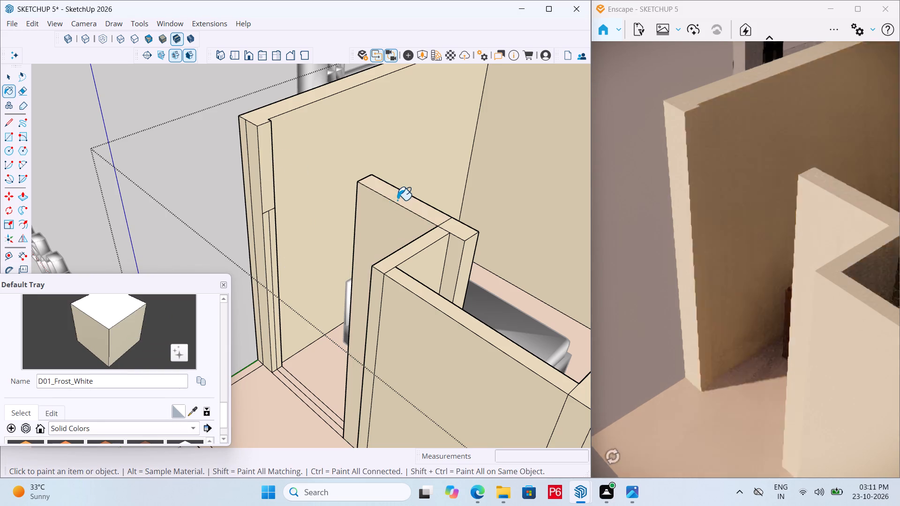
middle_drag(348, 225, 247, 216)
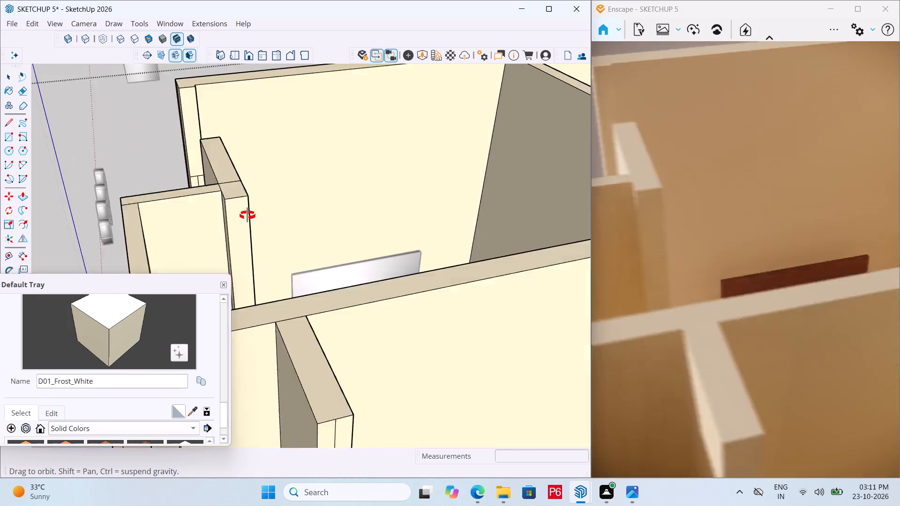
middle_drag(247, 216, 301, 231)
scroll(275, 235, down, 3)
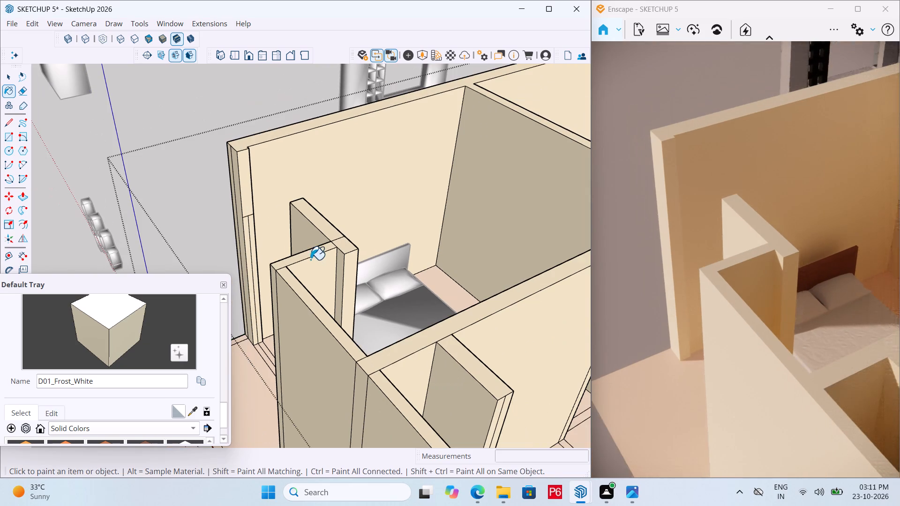
Push/Pull the upper part of the wall end 4' across the balcony opening to the new wall, forming the header.
scroll(243, 214, up, 6)
key(p)
click(253, 168)
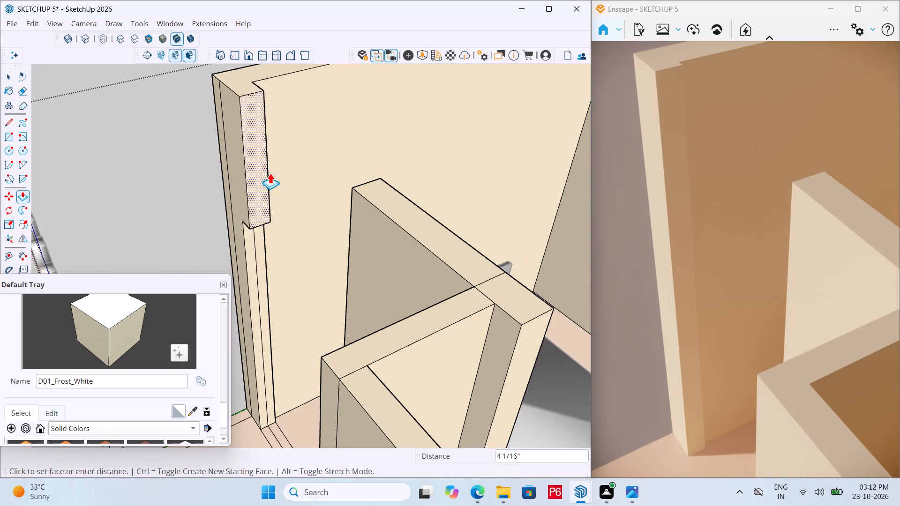
click(352, 208)
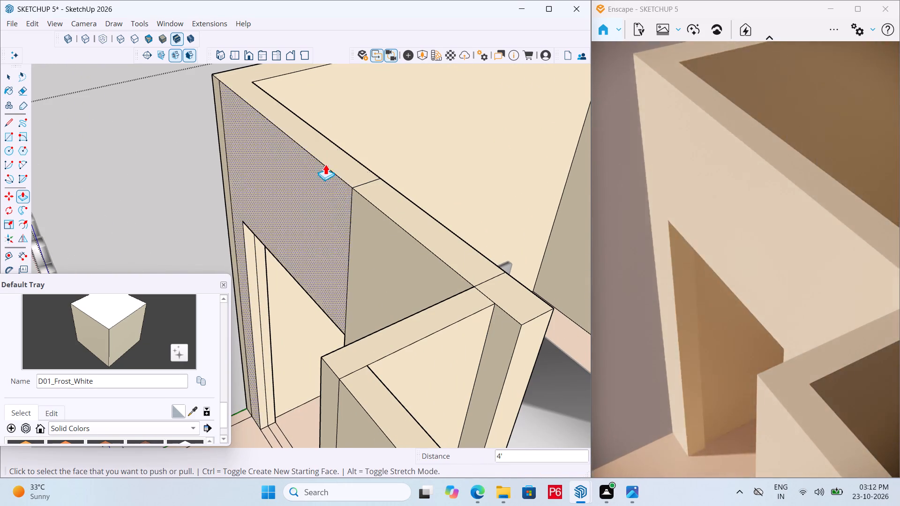
Erase the seam lines between the header and the new balcony wall on the outer face and wall top.
scroll(321, 157, down, 7)
middle_drag(241, 217, 293, 198)
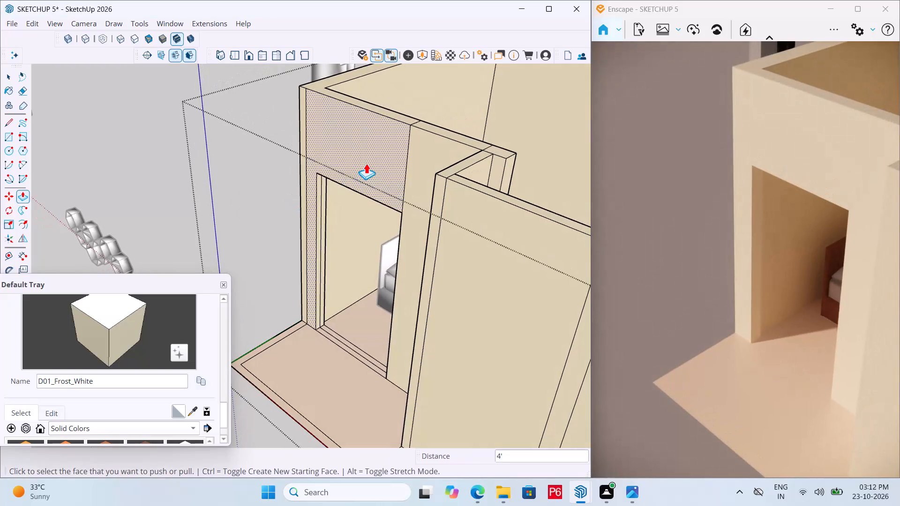
key(e)
drag(394, 148, 415, 148)
click(415, 148)
scroll(423, 117, up, 5)
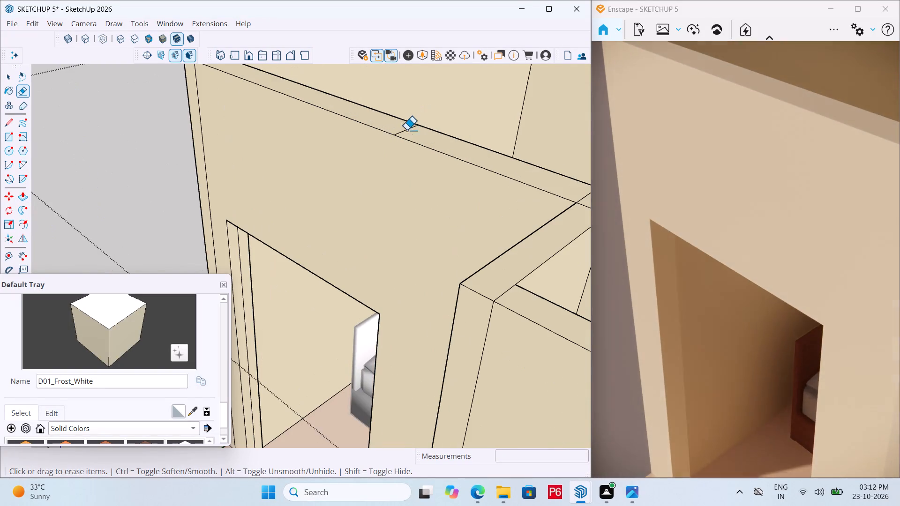
click(406, 130)
drag(409, 133, 414, 133)
Erase the vertical seam line between the header and the new wall on the bedroom side.
scroll(472, 140, down, 1)
middle_drag(472, 141, 172, 191)
scroll(413, 188, down, 6)
scroll(51, 170, up, 2)
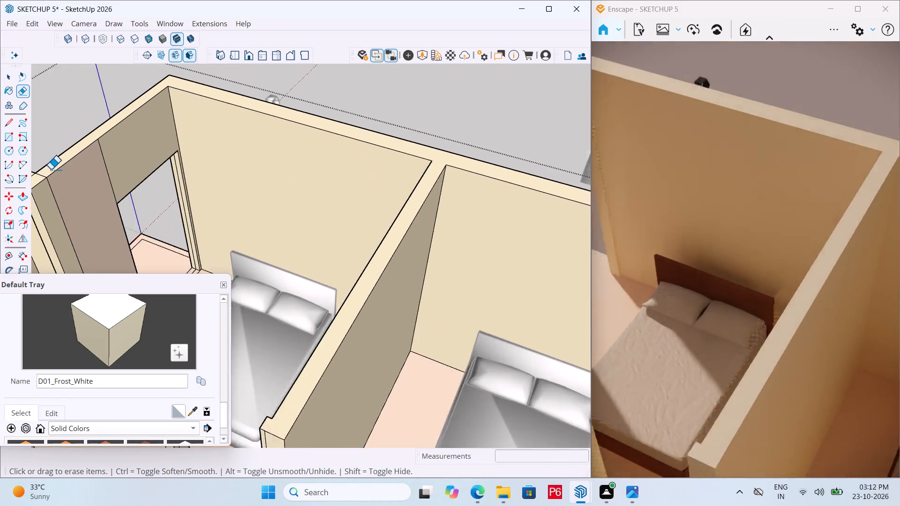
scroll(51, 170, up, 1)
drag(110, 162, 117, 154)
click(117, 154)
scroll(283, 136, down, 5)
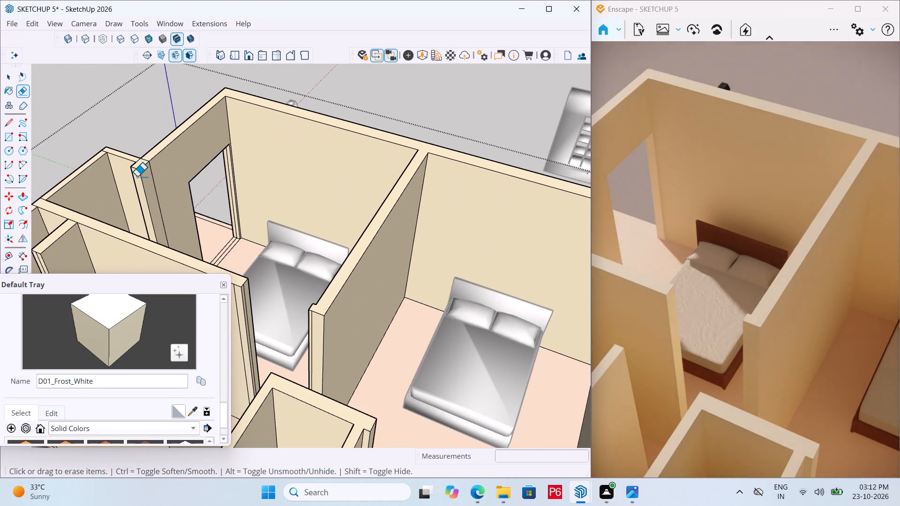
Examine the apartment's exterior and the front bedroom's balcony opening with its new header.
middle_drag(153, 176, 542, 148)
scroll(261, 216, down, 6)
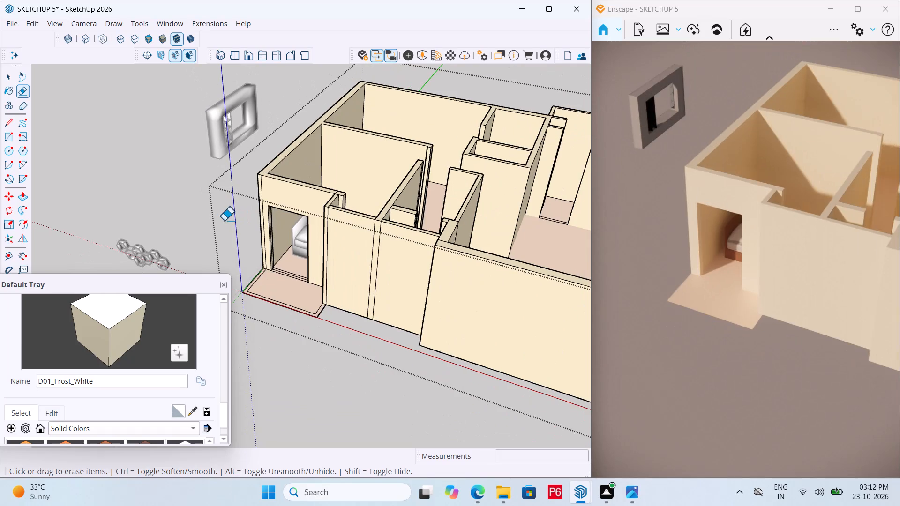
middle_drag(202, 224, 330, 215)
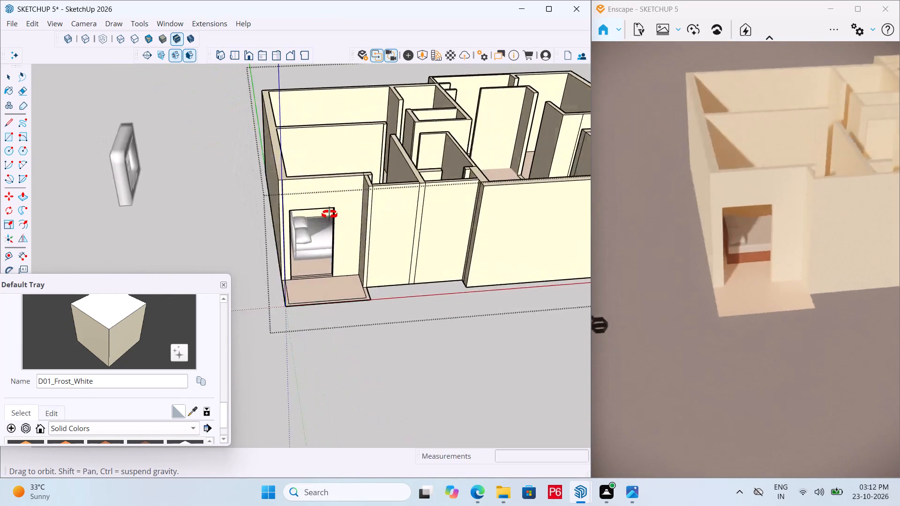
middle_drag(330, 215, 277, 227)
scroll(390, 258, down, 5)
middle_drag(356, 264, 482, 251)
scroll(467, 255, up, 2)
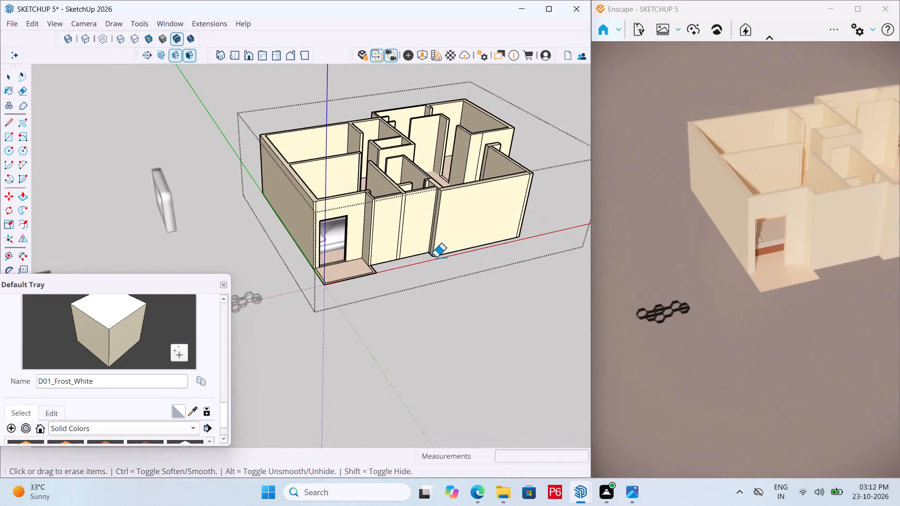
scroll(436, 257, up, 5)
scroll(252, 231, up, 4)
Save the model.
key(ctrl+s)
key(ctrl+s)
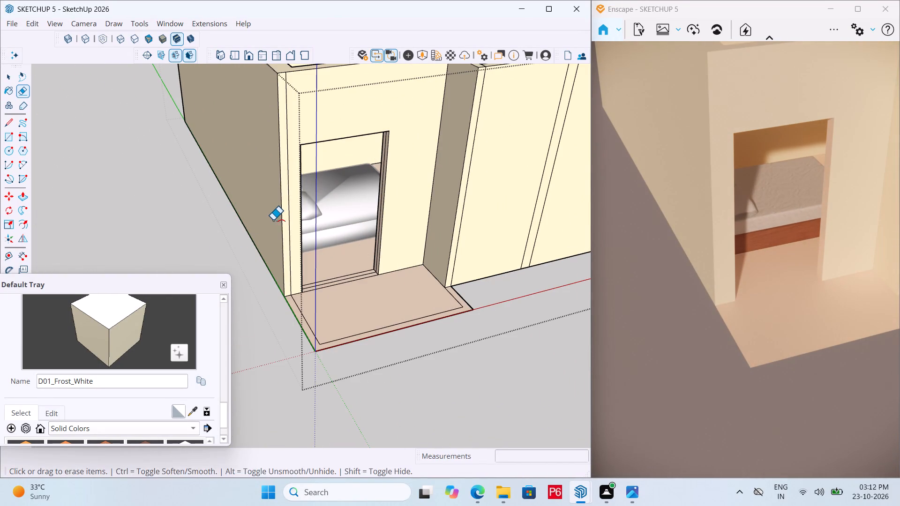
key(ctrl+s)
key(ctrl+s)
key(ctrl+s)
key(ctrl+s)
key(ctrl+s)
key(ctrl+s)
key(ctrl+s)
key(ctrl+s)
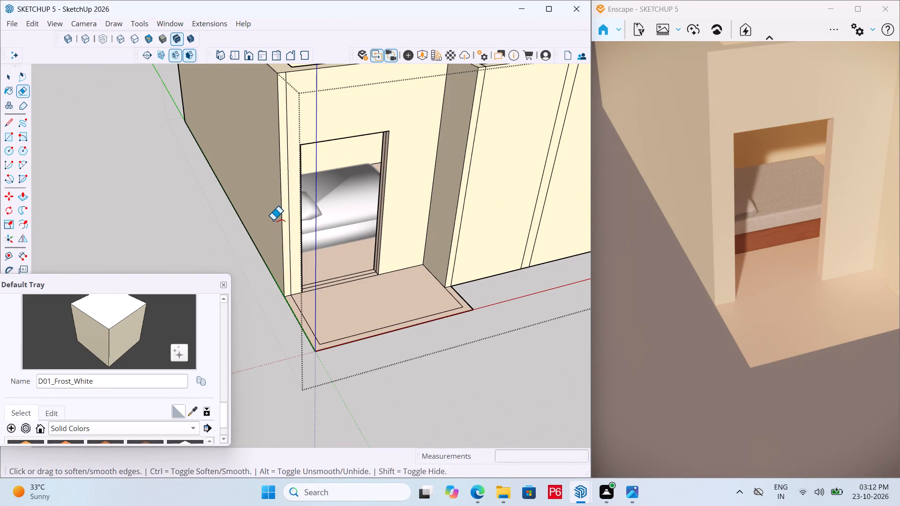
key(ctrl+s)
key(ctrl+s)
key(ctrl+s)
key(ctrl+s)
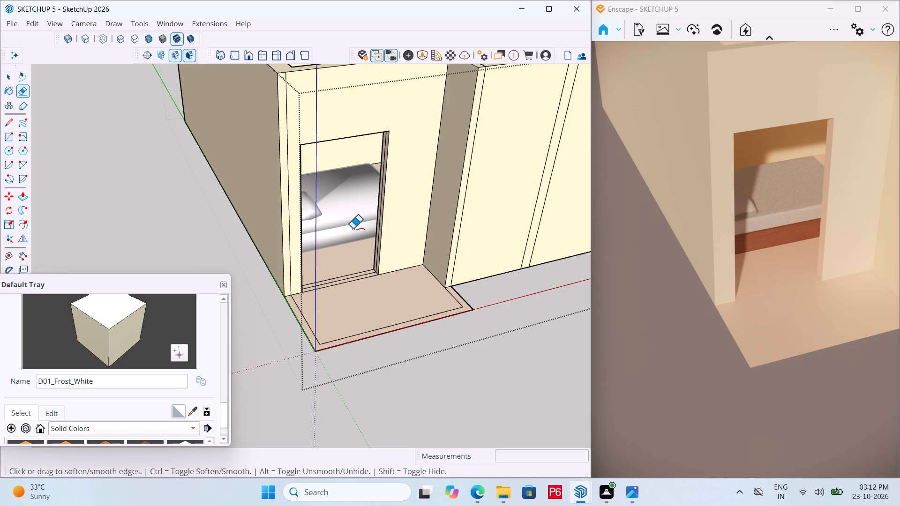
Measure the balcony opening's width along the threshold between its two jambs, without placing a dimension.
middle_drag(334, 207, 385, 194)
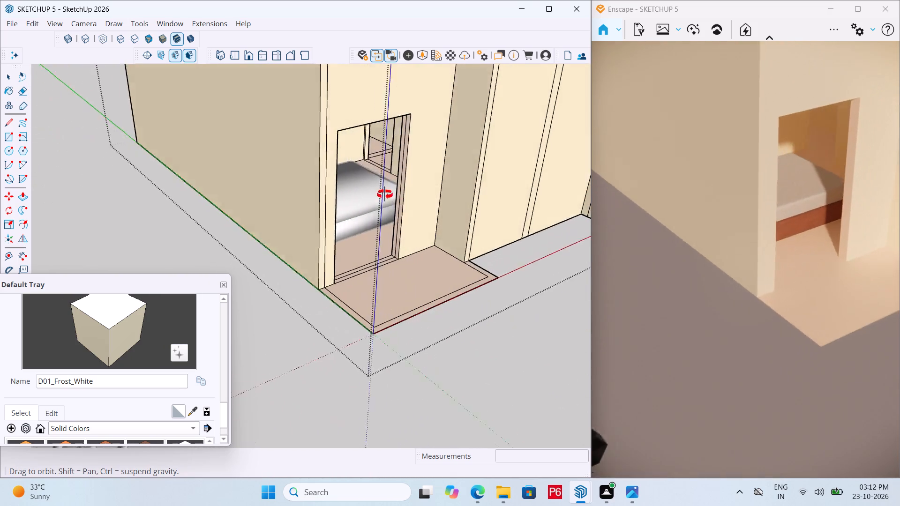
middle_drag(385, 194, 281, 218)
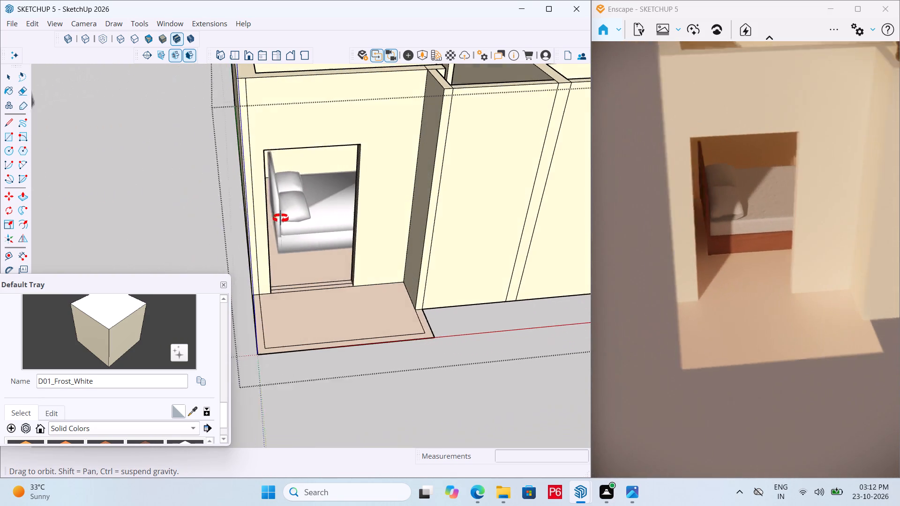
middle_drag(281, 218, 284, 223)
middle_drag(301, 292, 313, 339)
scroll(320, 332, up, 3)
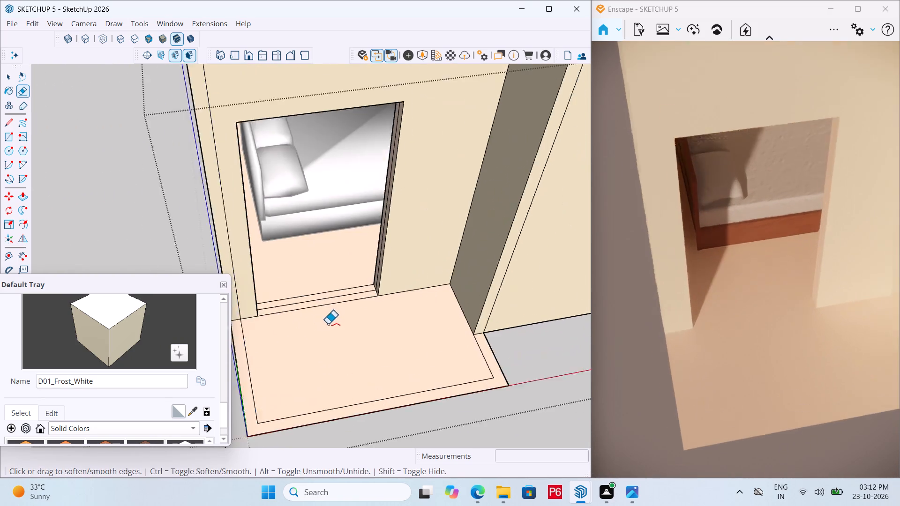
scroll(328, 324, up, 3)
middle_drag(306, 302, 194, 255)
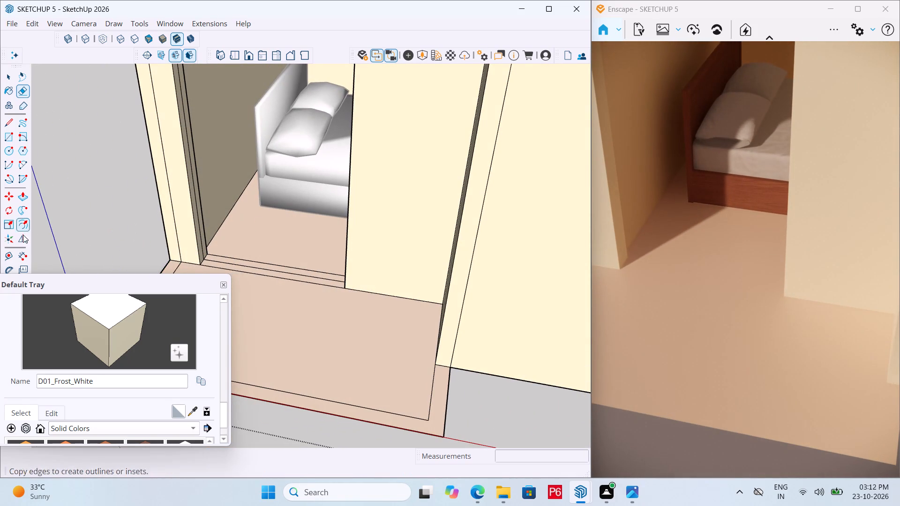
click(21, 255)
scroll(227, 259, up, 6)
click(184, 258)
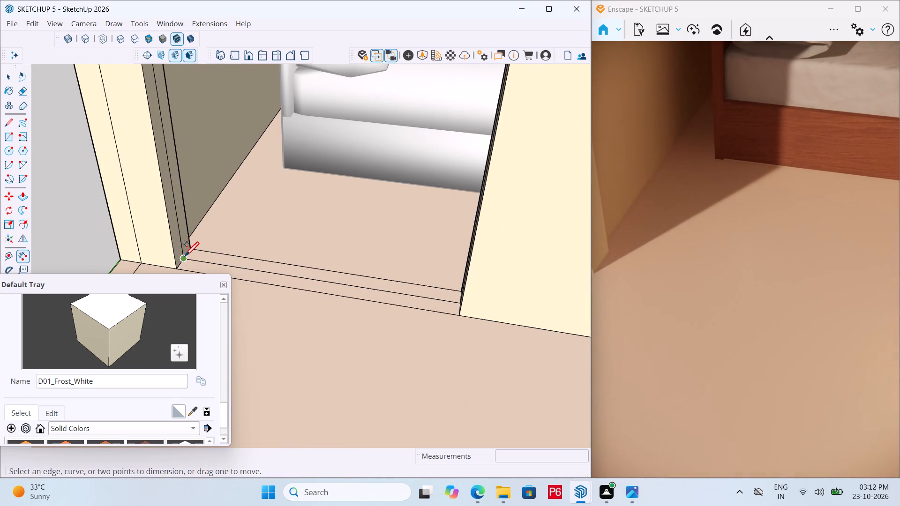
middle_drag(434, 315, 503, 323)
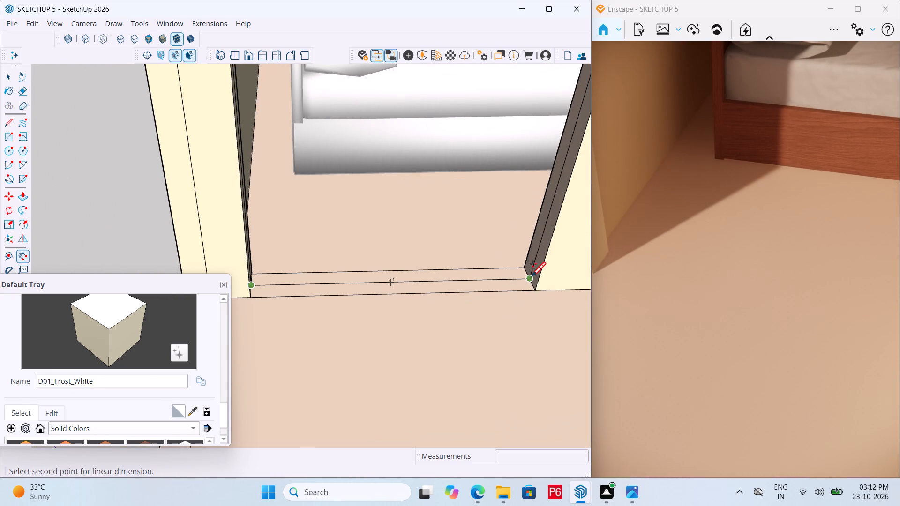
click(528, 277)
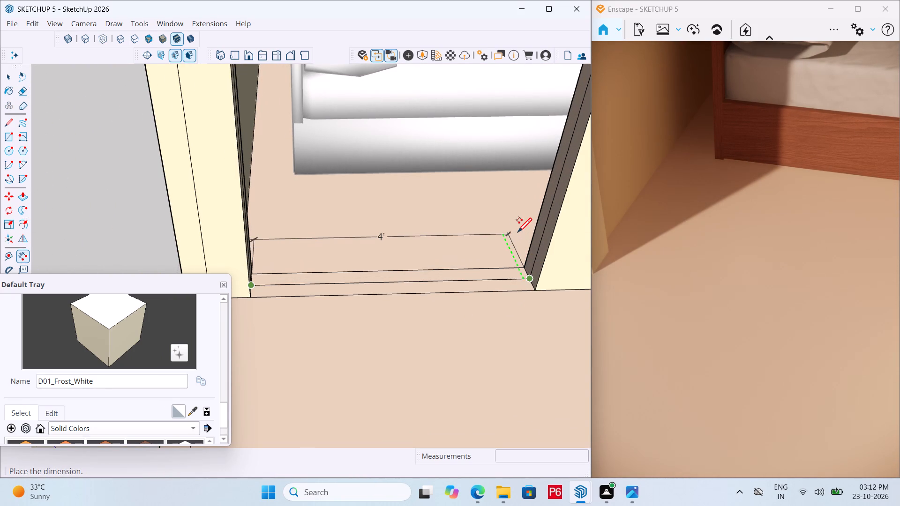
key(Escape)
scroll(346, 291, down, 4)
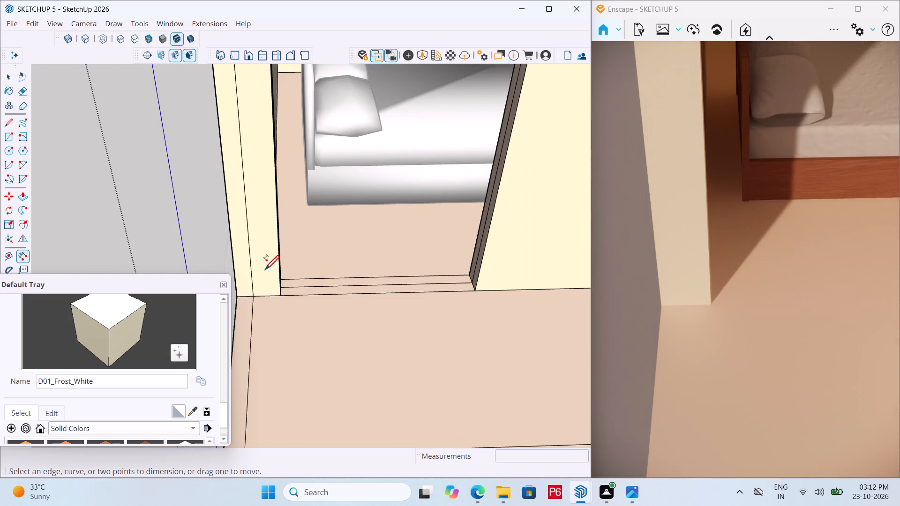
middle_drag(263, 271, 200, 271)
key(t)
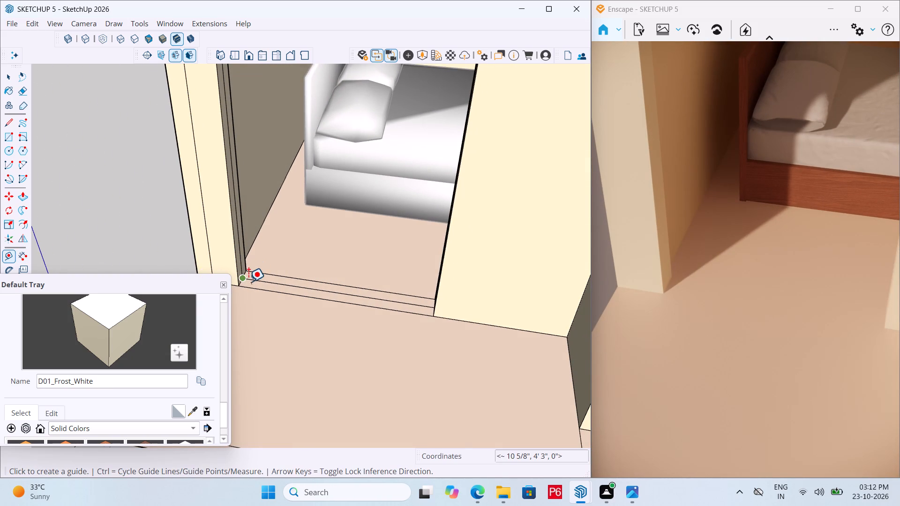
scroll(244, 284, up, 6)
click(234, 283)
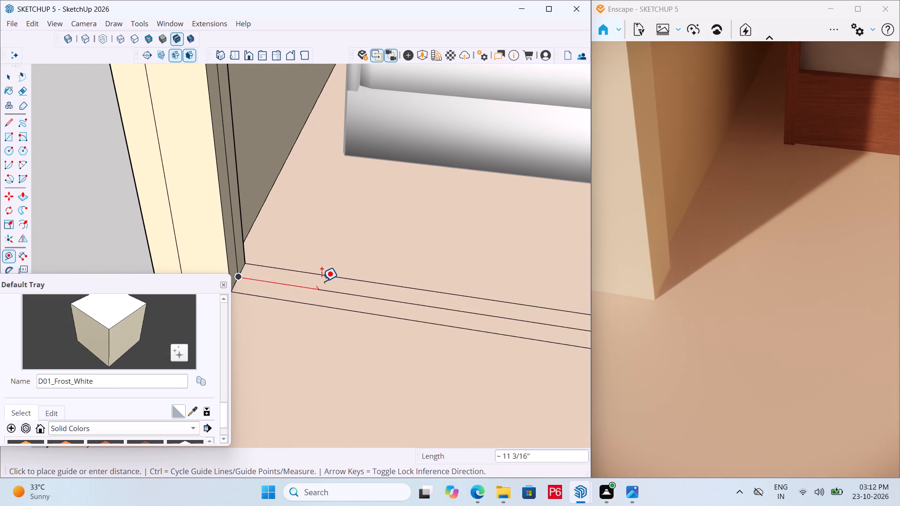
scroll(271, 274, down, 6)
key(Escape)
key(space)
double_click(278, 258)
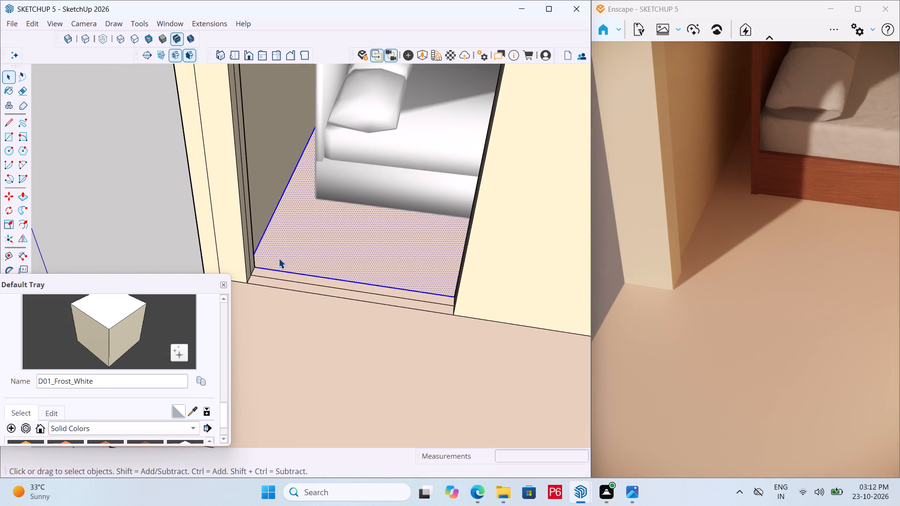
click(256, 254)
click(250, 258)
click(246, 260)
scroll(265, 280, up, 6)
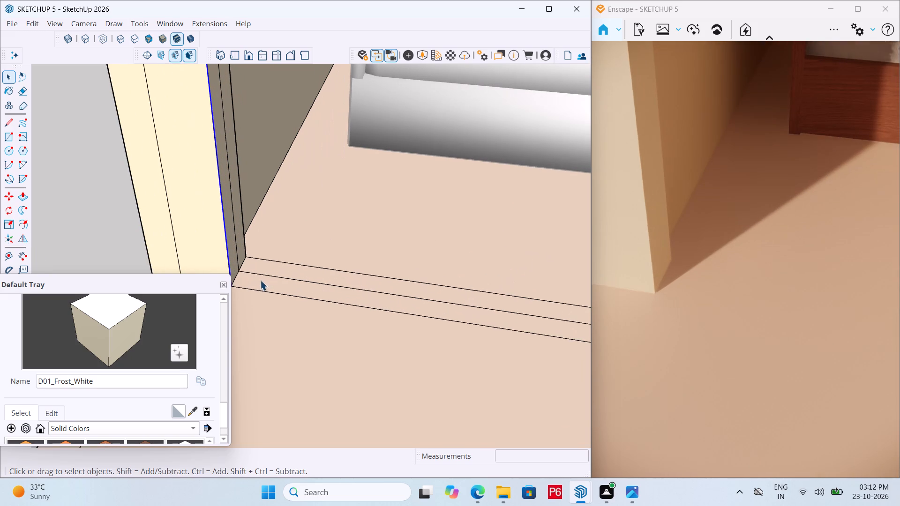
Place a guide across the balcony threshold 3' from the opening's jamb at the apartment's outer corner.
key(t)
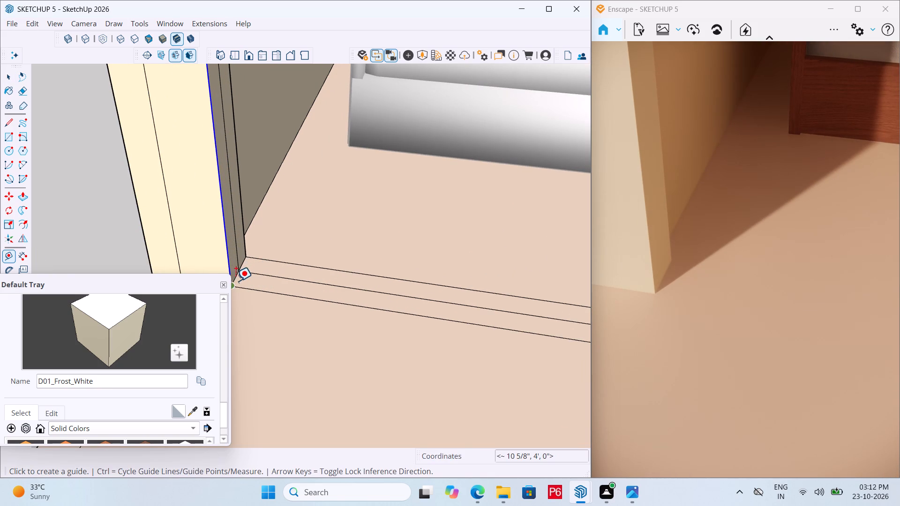
scroll(235, 279, up, 2)
click(235, 278)
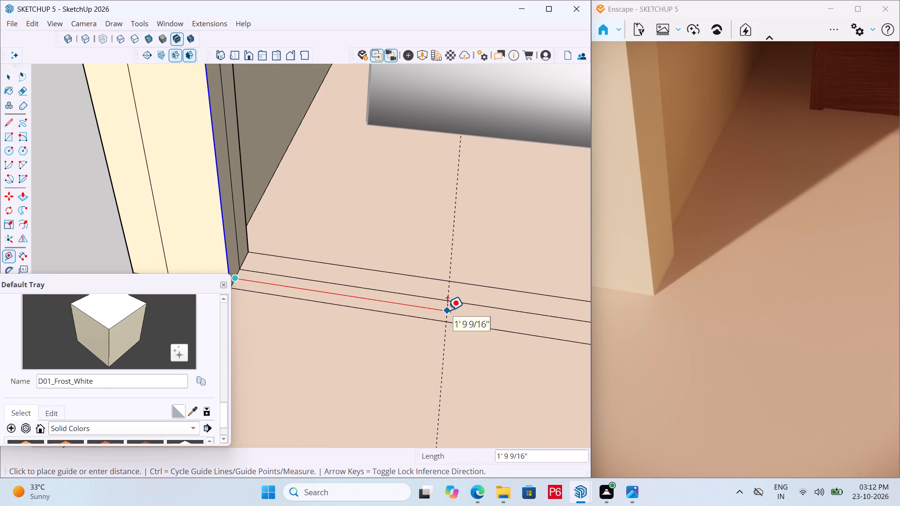
text(3')
key(Return)
scroll(296, 276, down, 8)
middle_drag(269, 298, 271, 300)
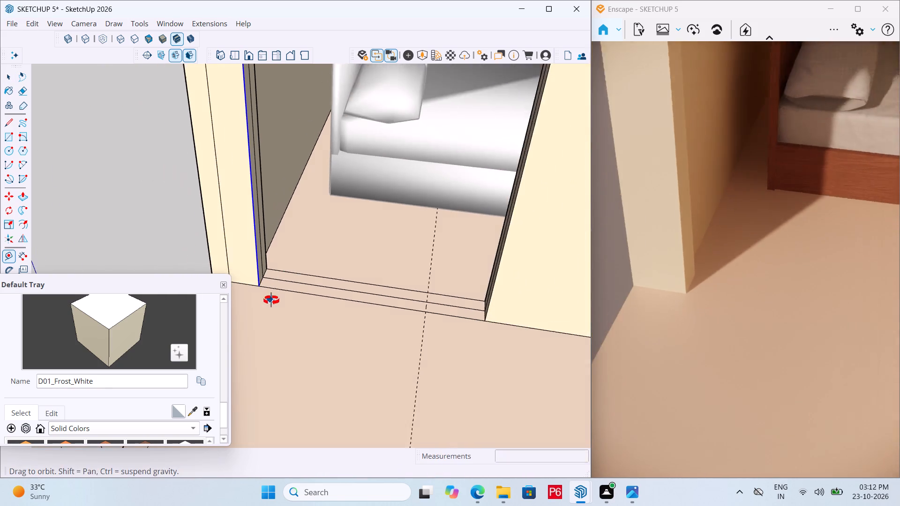
middle_drag(271, 300, 565, 342)
scroll(395, 286, down, 7)
scroll(433, 218, up, 5)
key(space)
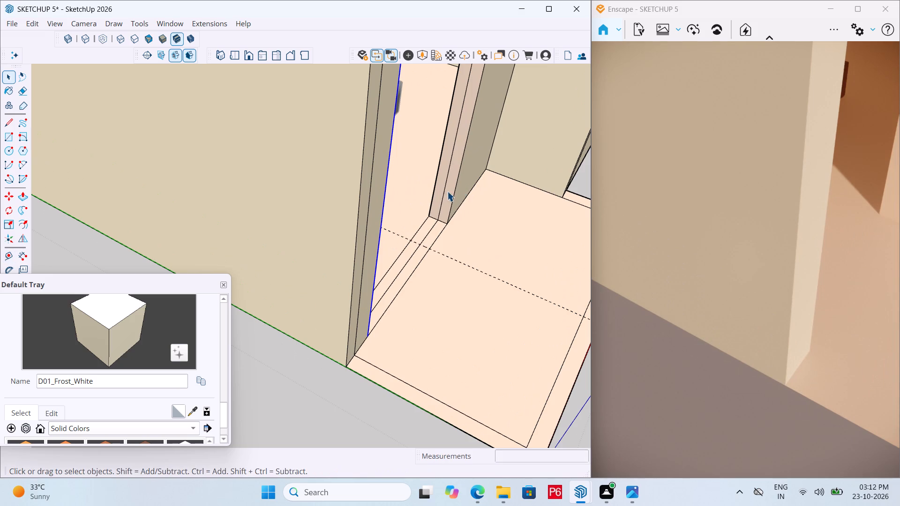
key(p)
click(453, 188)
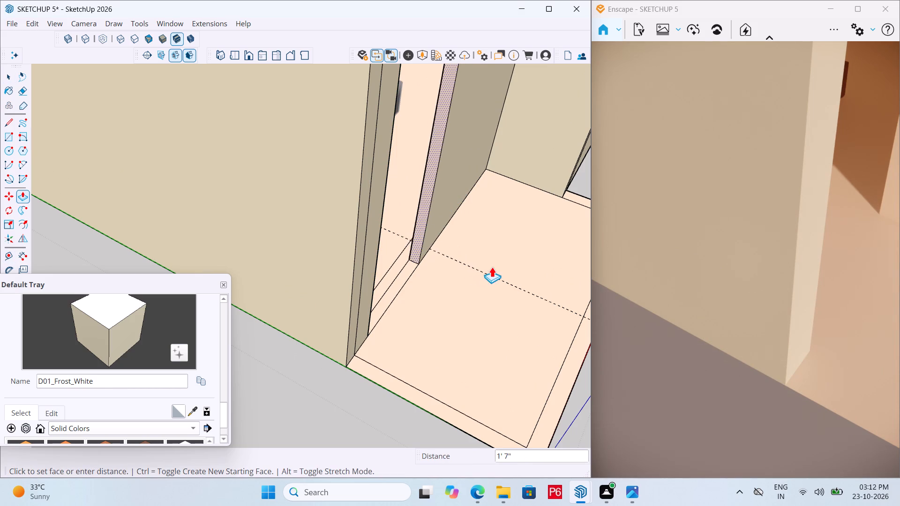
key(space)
Push/Pull both strips of the opposite jamb 1' inward to the guide, narrowing the balcony opening to 3'.
click(436, 201)
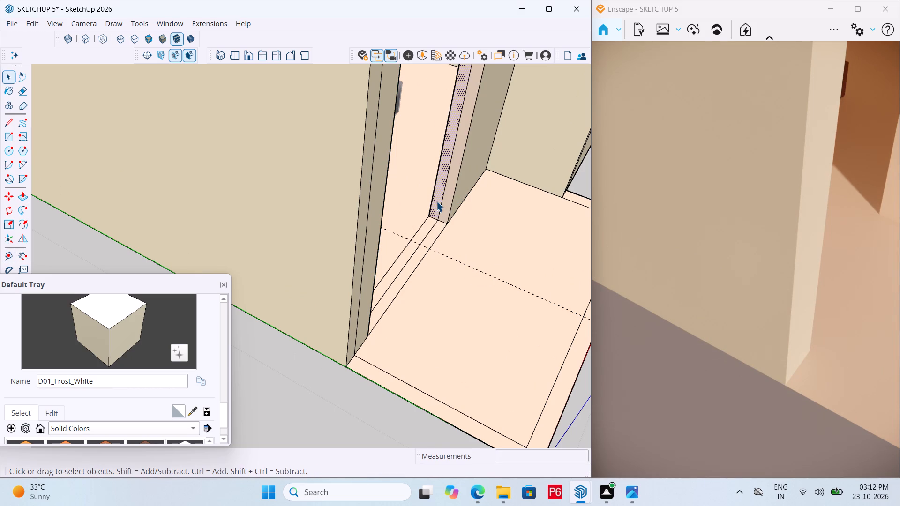
key(p)
click(437, 199)
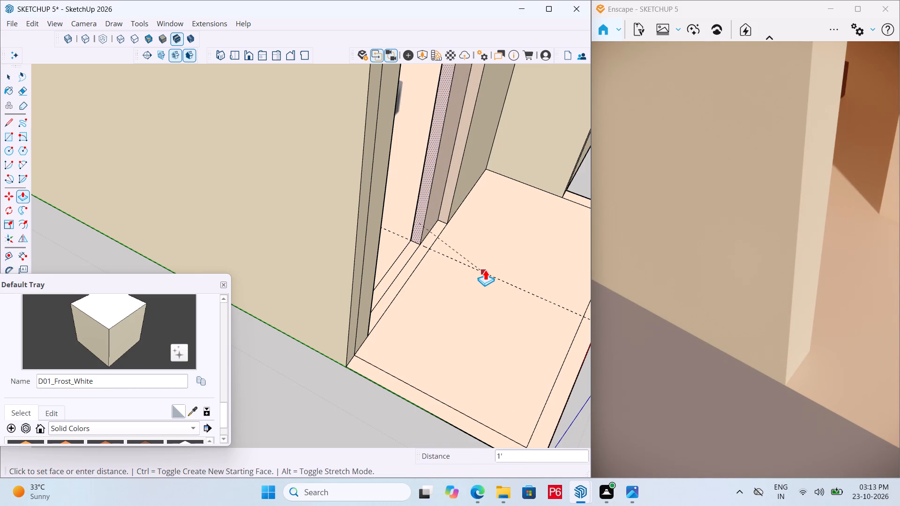
click(485, 269)
key(space)
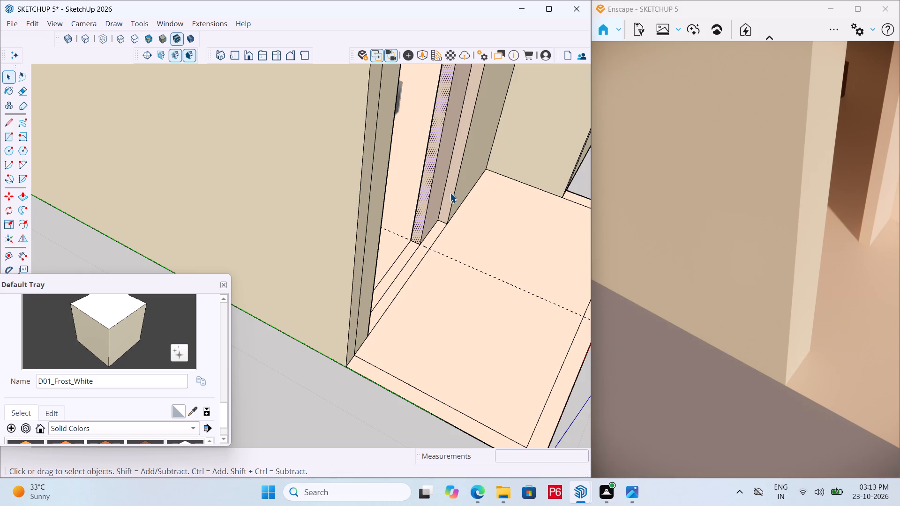
click(450, 193)
key(p)
click(449, 185)
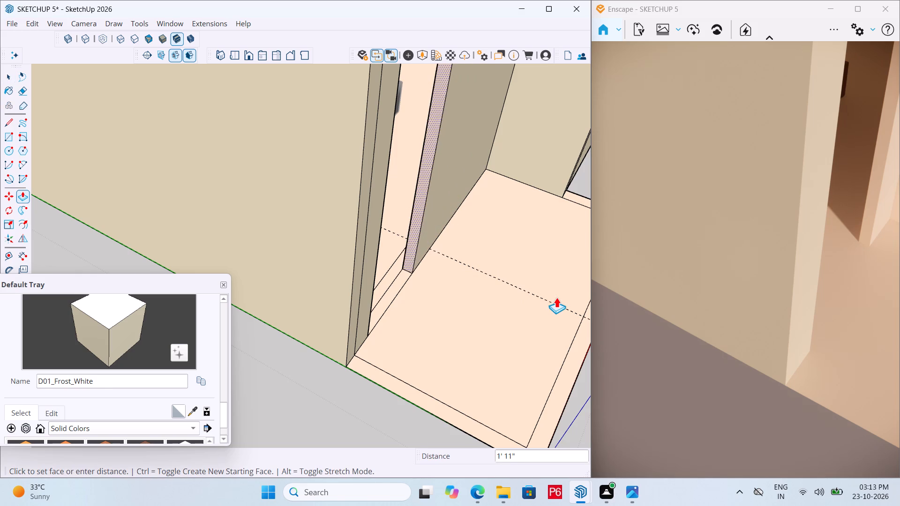
click(534, 297)
Erase the guide crossing the balcony threshold.
middle_drag(466, 289, 340, 270)
key(e)
double_click(443, 325)
drag(455, 320, 465, 315)
click(464, 315)
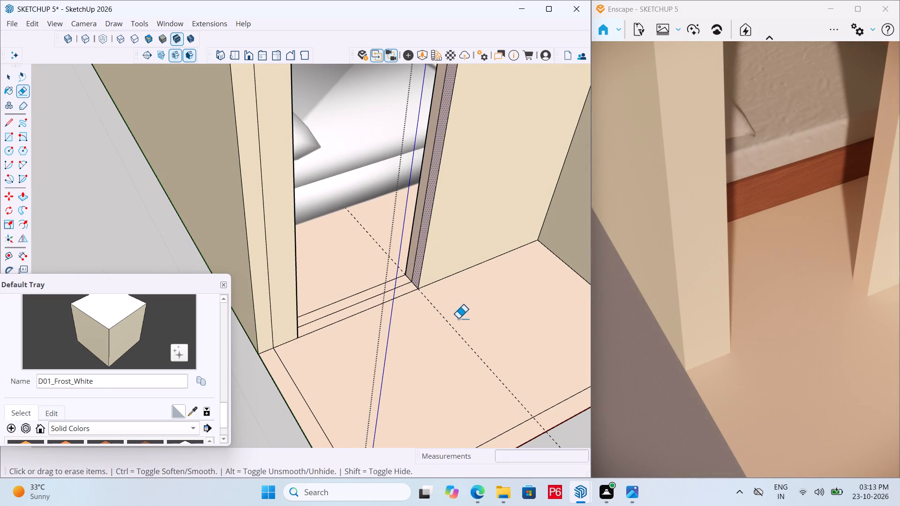
click(438, 326)
drag(454, 313, 450, 310)
click(450, 310)
Save the model.
key(ctrl+s)
key(ctrl+s)
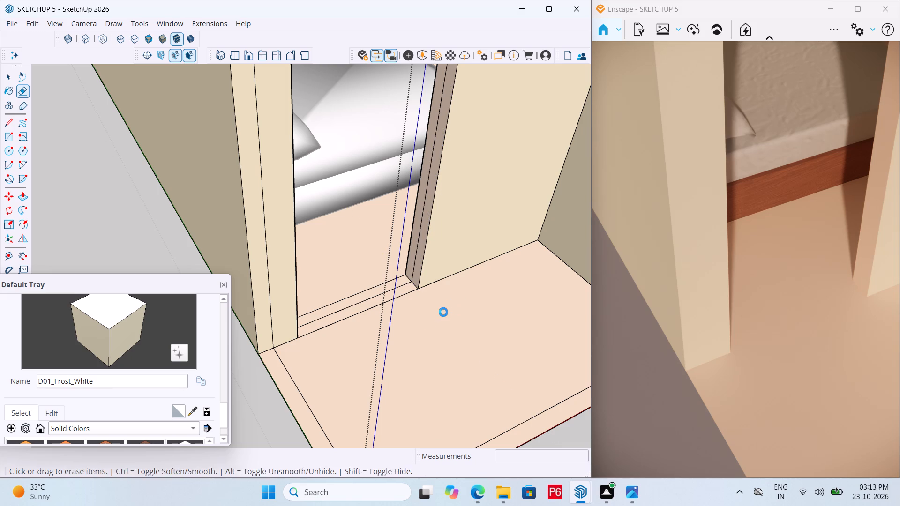
Save the model with the narrowed balcony opening.
key(ctrl+s)
key(ctrl+s)
key(ctrl+s)
key(ctrl+s)
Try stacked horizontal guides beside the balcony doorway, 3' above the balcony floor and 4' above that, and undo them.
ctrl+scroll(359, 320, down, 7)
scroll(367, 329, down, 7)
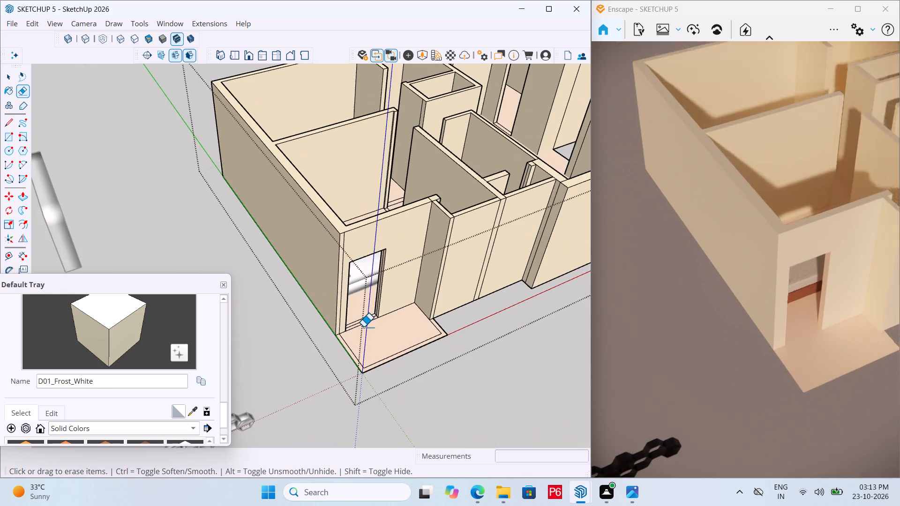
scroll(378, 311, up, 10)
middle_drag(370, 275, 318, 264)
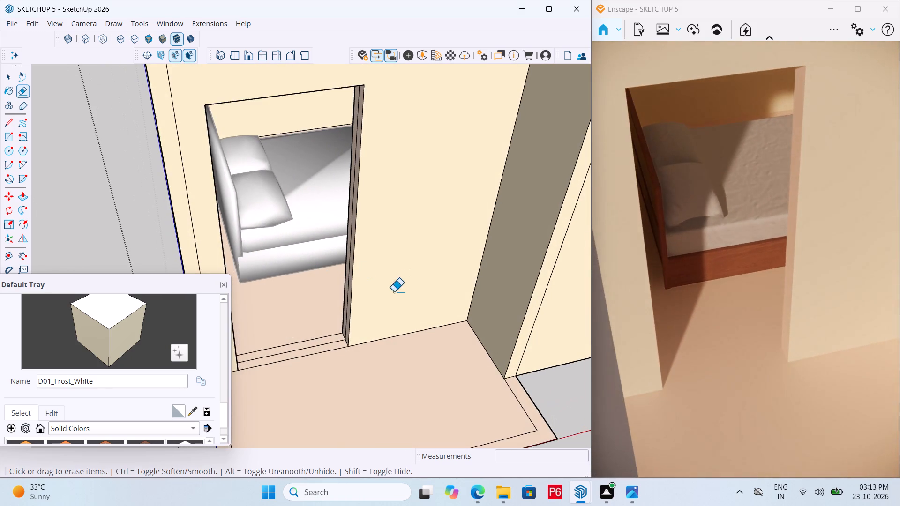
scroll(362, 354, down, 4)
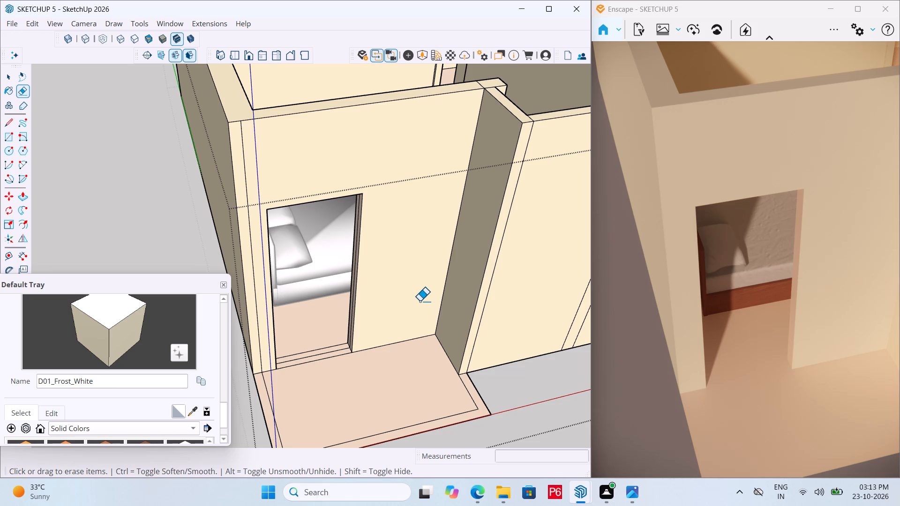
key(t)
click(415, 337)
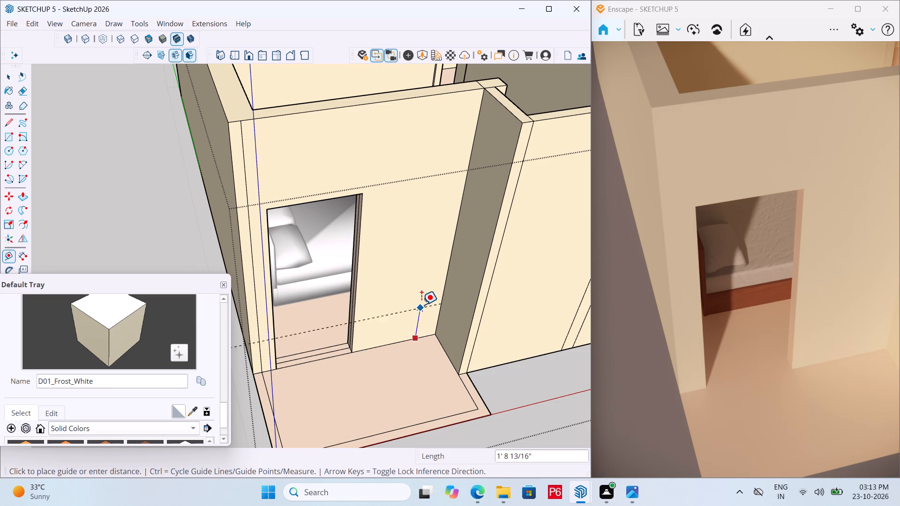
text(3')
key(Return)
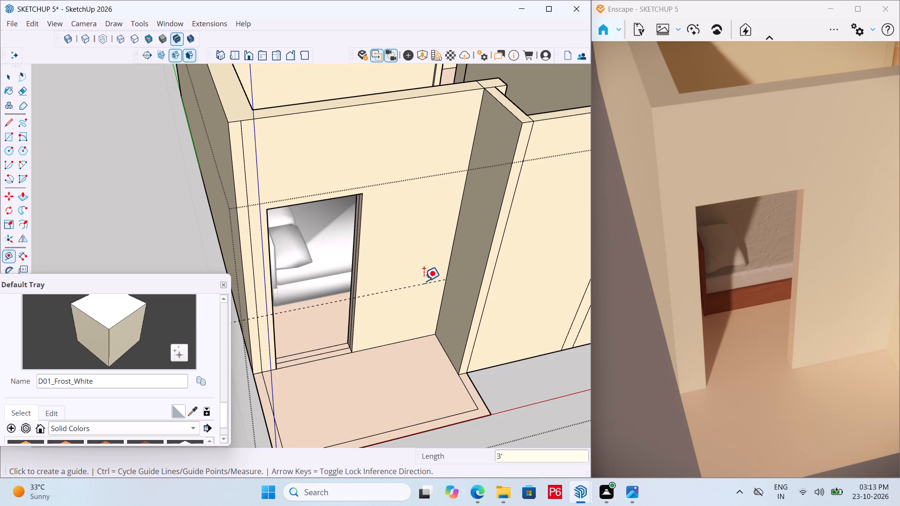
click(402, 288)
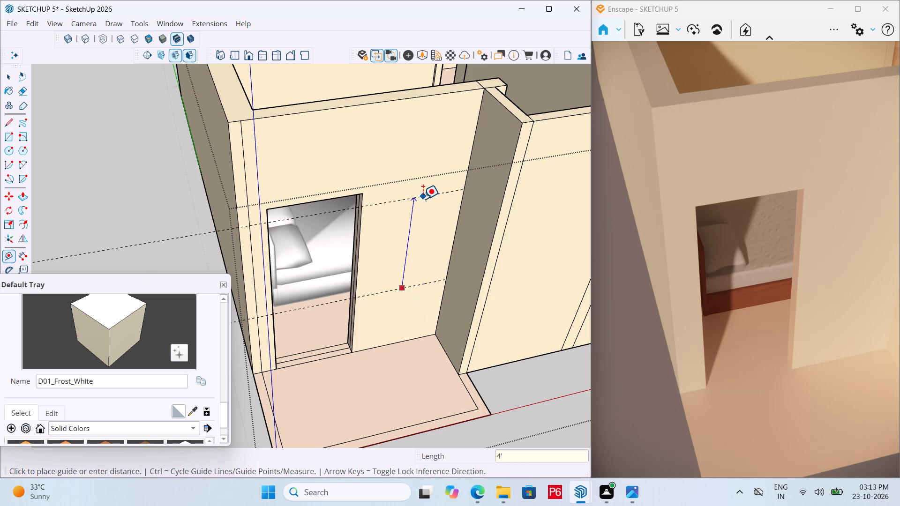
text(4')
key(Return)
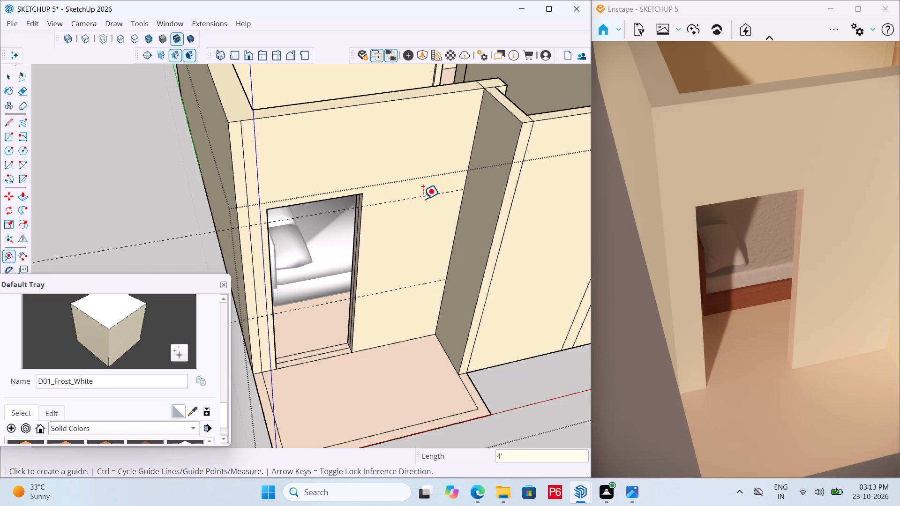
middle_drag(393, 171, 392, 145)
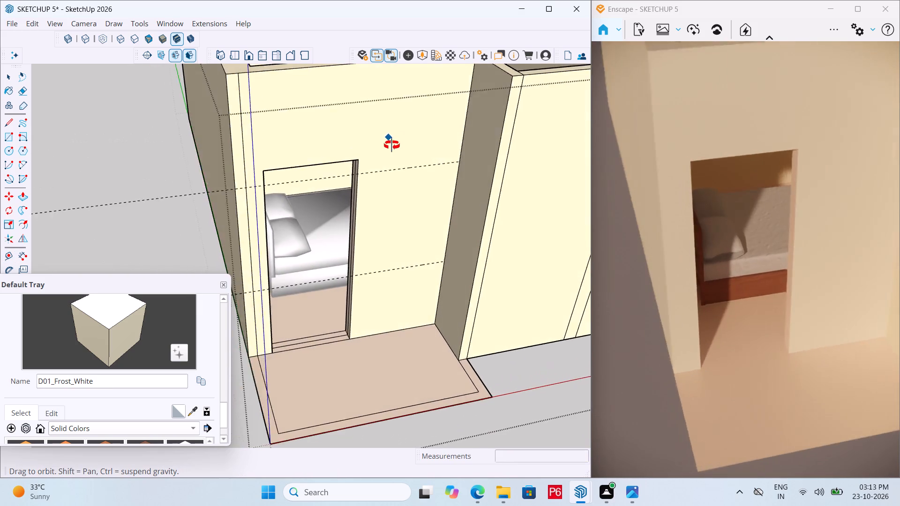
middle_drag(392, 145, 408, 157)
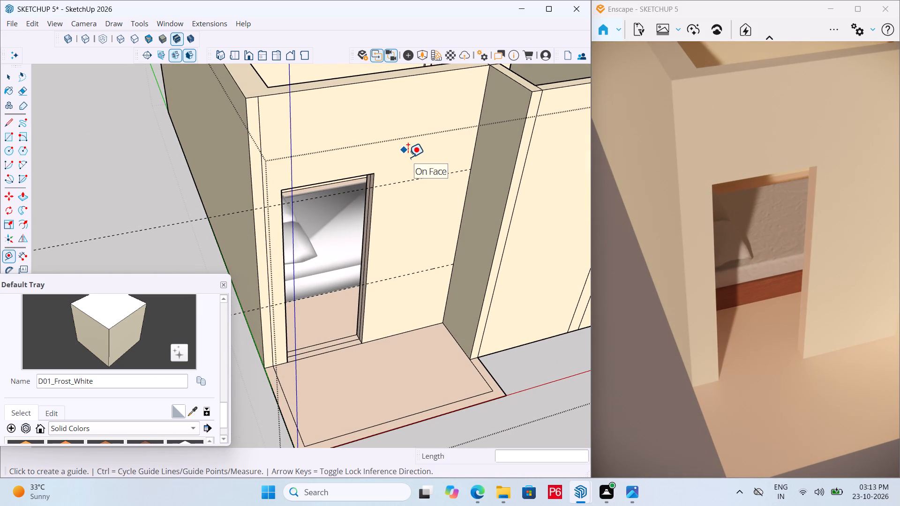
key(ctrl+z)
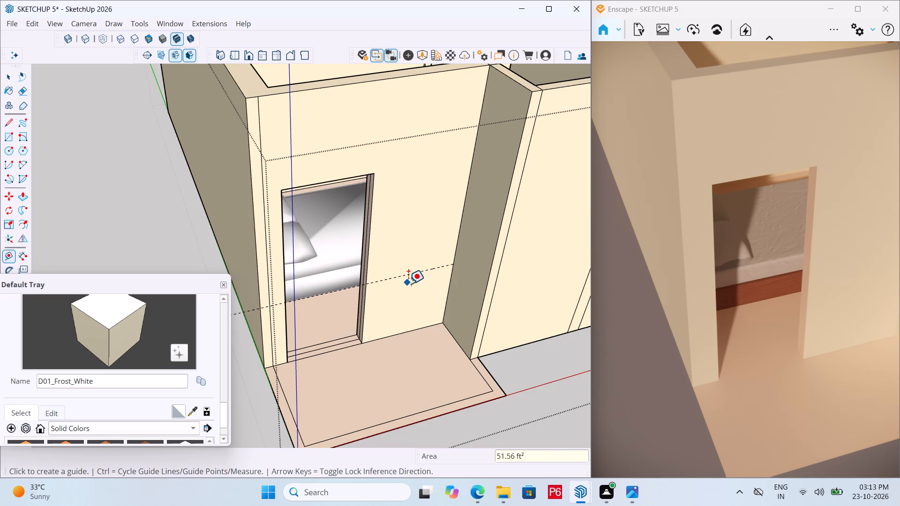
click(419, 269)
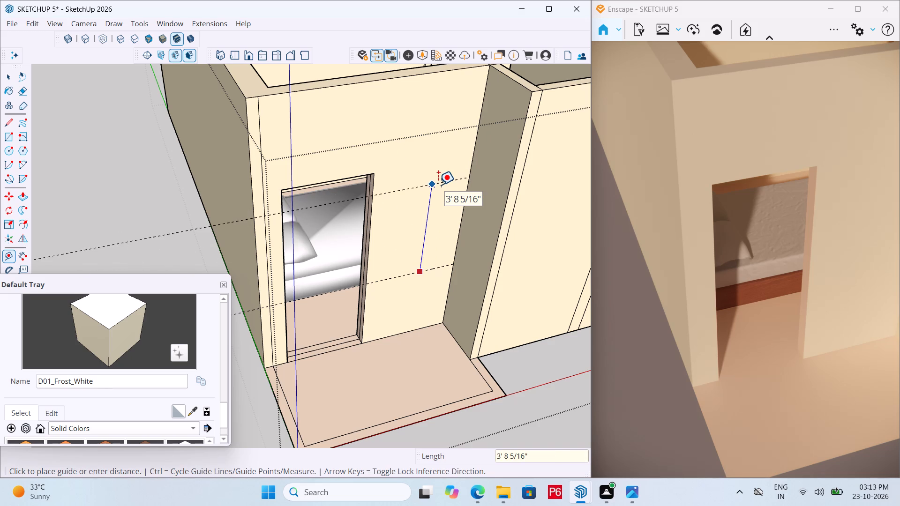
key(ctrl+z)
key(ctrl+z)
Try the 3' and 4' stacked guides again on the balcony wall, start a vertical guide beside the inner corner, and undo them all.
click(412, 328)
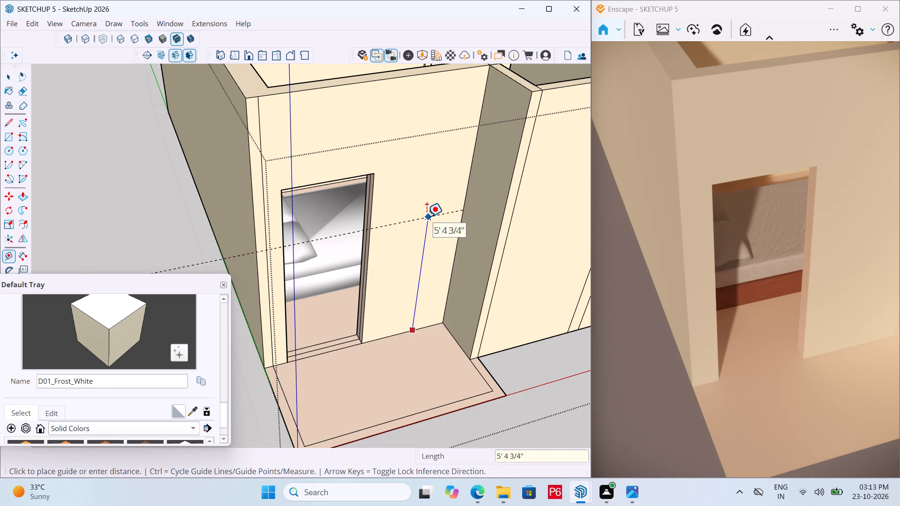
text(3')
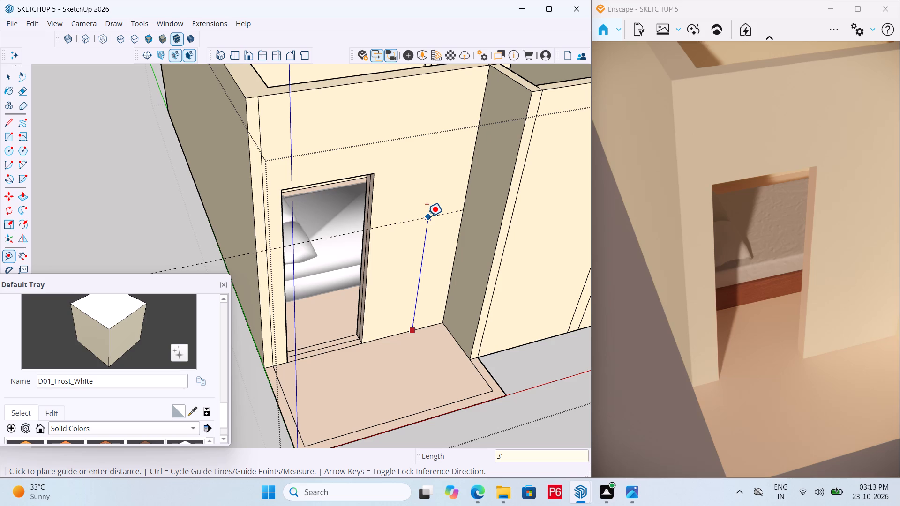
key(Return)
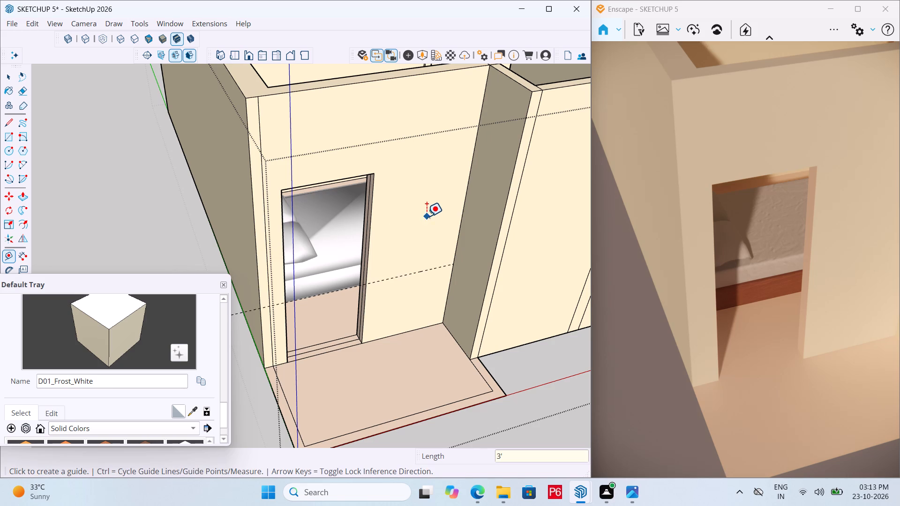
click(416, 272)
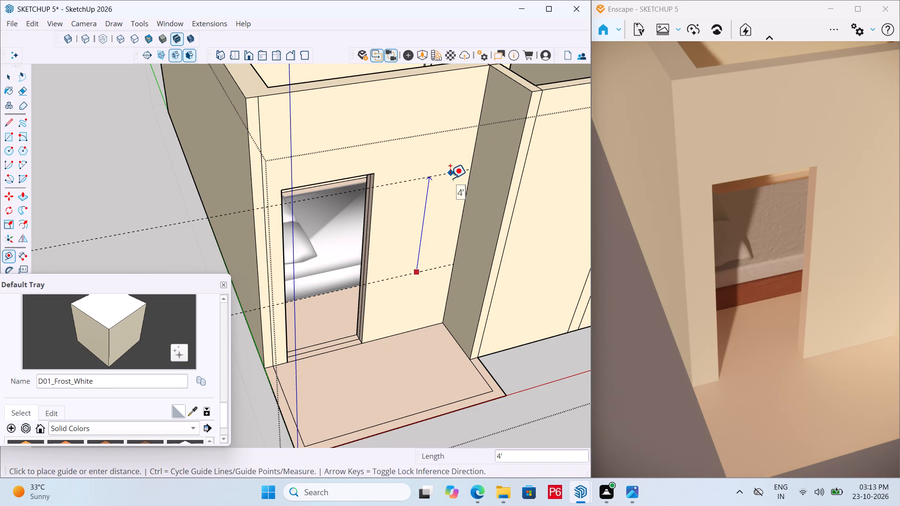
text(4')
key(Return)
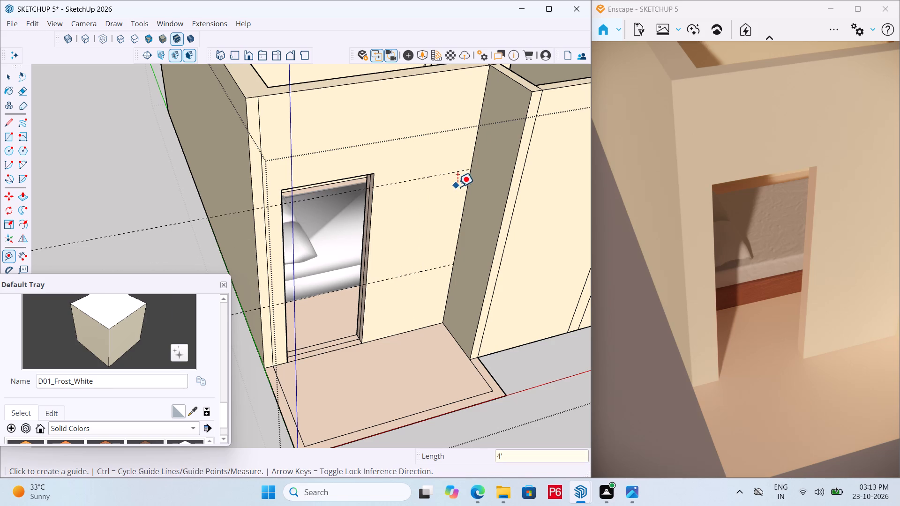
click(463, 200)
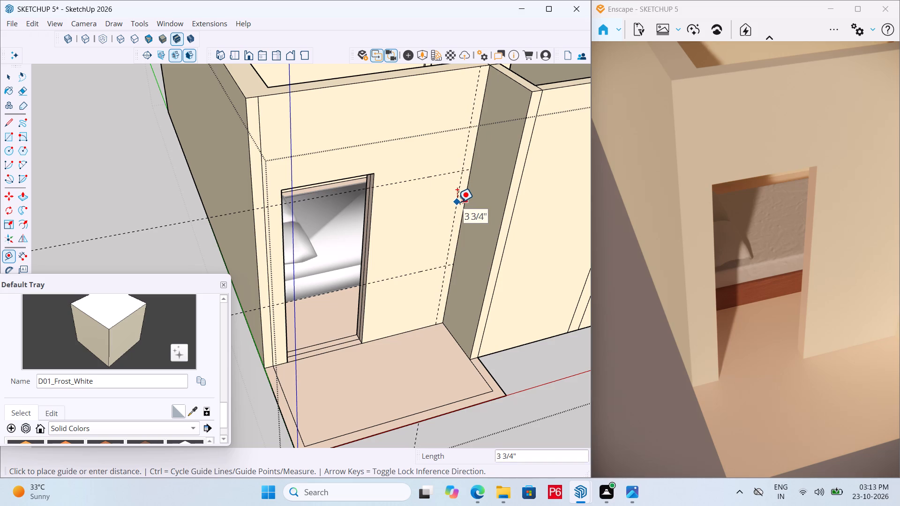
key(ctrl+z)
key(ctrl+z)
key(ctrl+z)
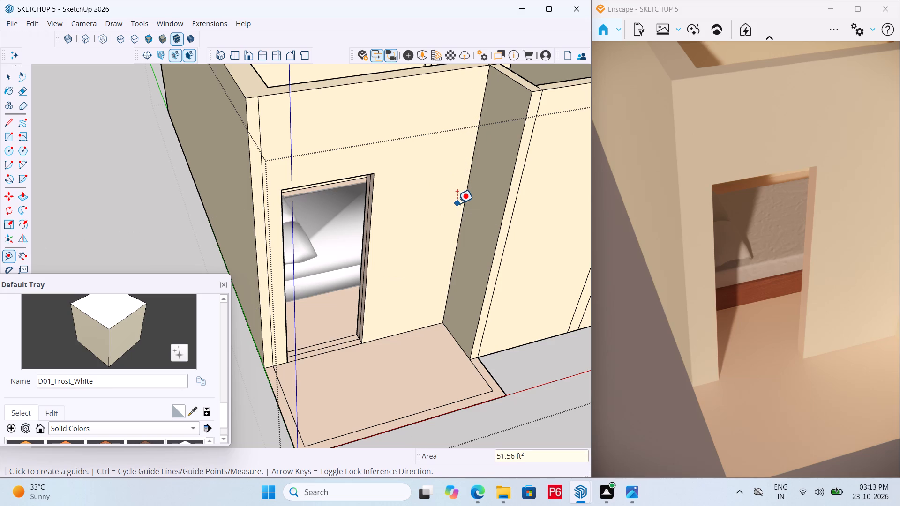
Place a horizontal guide on the wall beside the balcony doorway, 7' above the balcony floor.
click(417, 329)
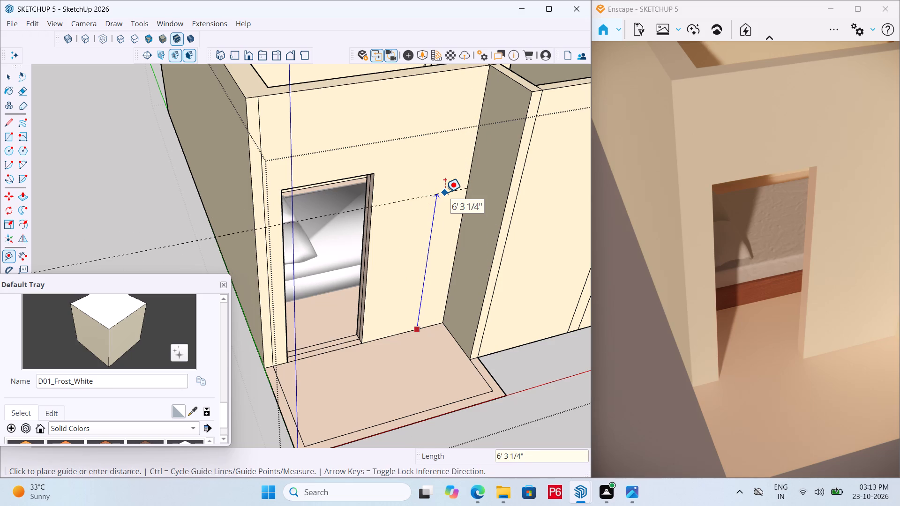
text(7')
key(Return)
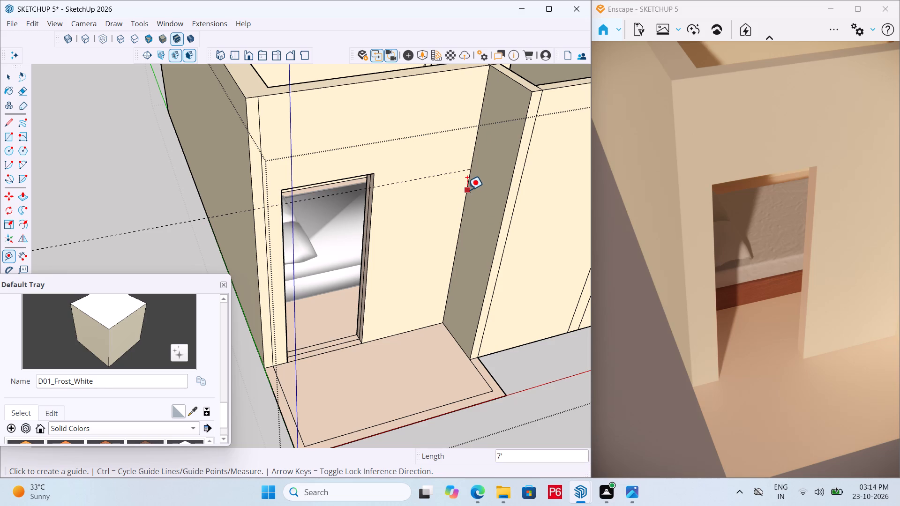
Place a vertical guide about 2 11/16" from the balcony wall's inner corner and a second one 3' from it toward the doorway.
click(467, 190)
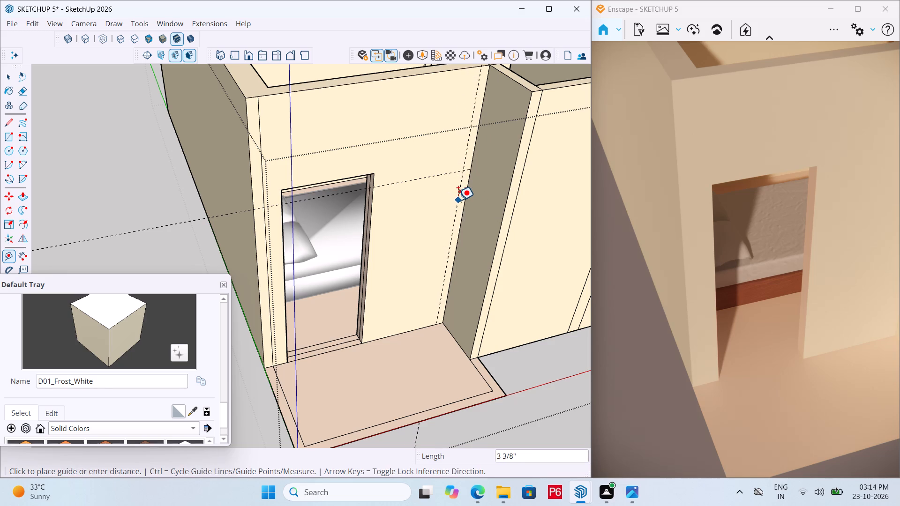
scroll(468, 164, up, 7)
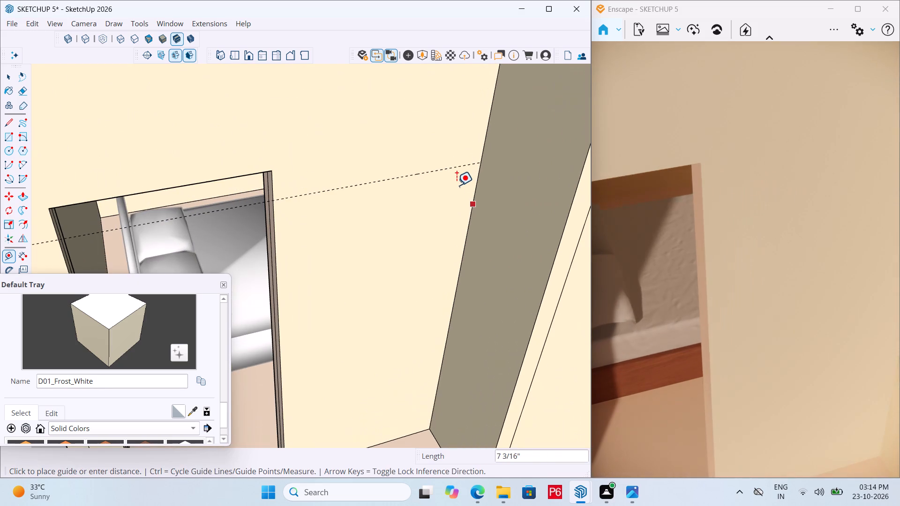
click(457, 227)
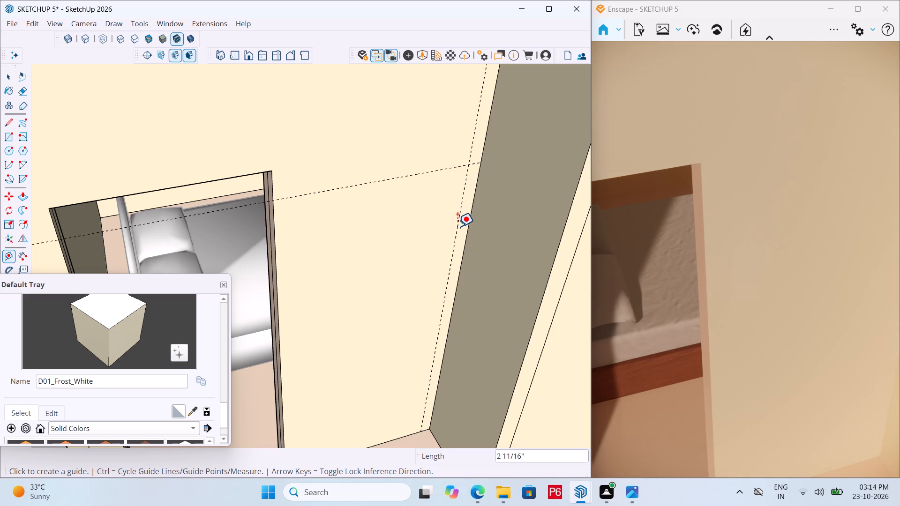
click(458, 233)
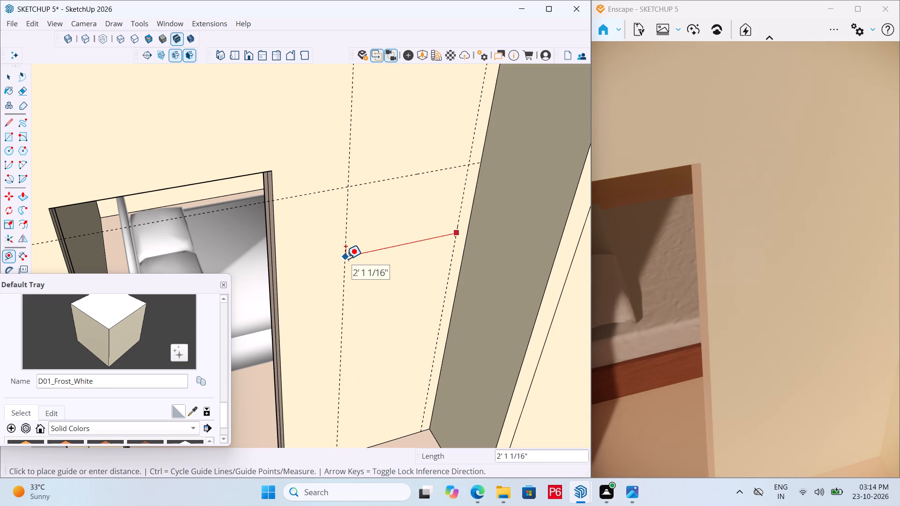
text(3')
key(Return)
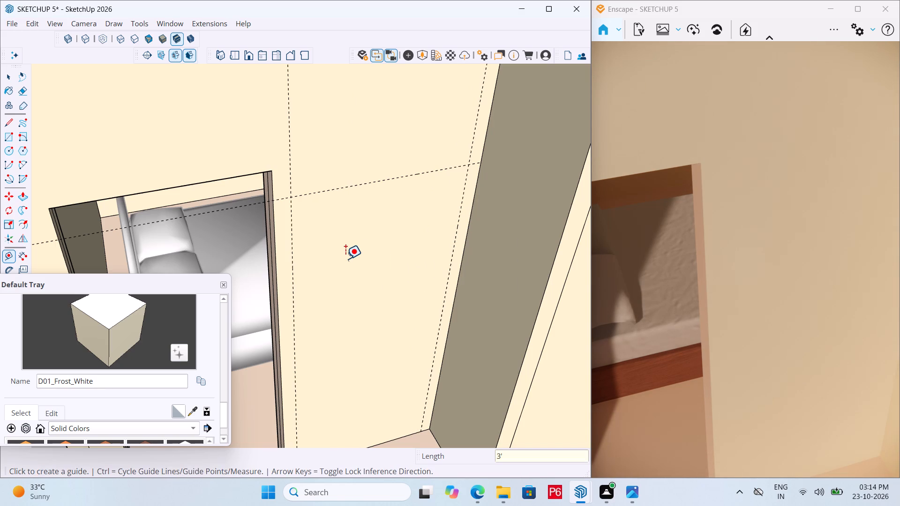
Draw a 3' by 7' rectangle on the balcony wall between the vertical guides, from the 7' guide down to the floor.
key(t)
key(r)
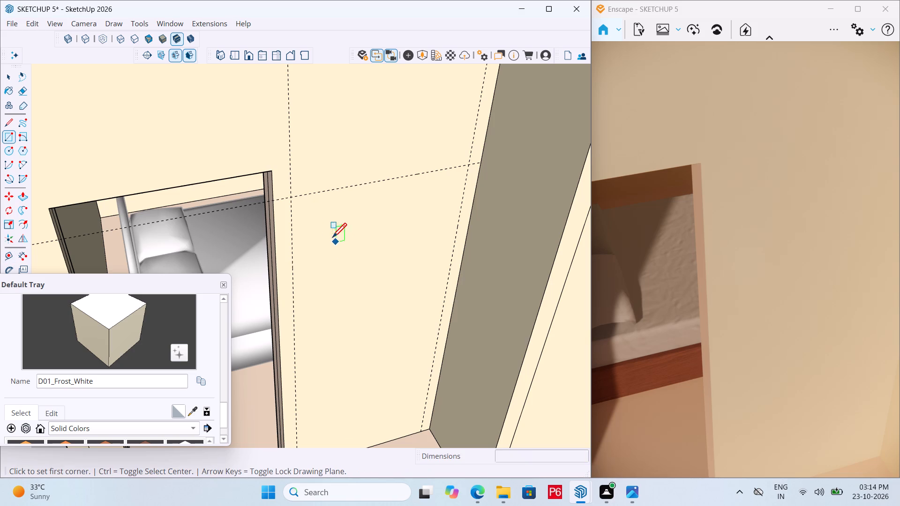
click(292, 196)
scroll(323, 174, down, 5)
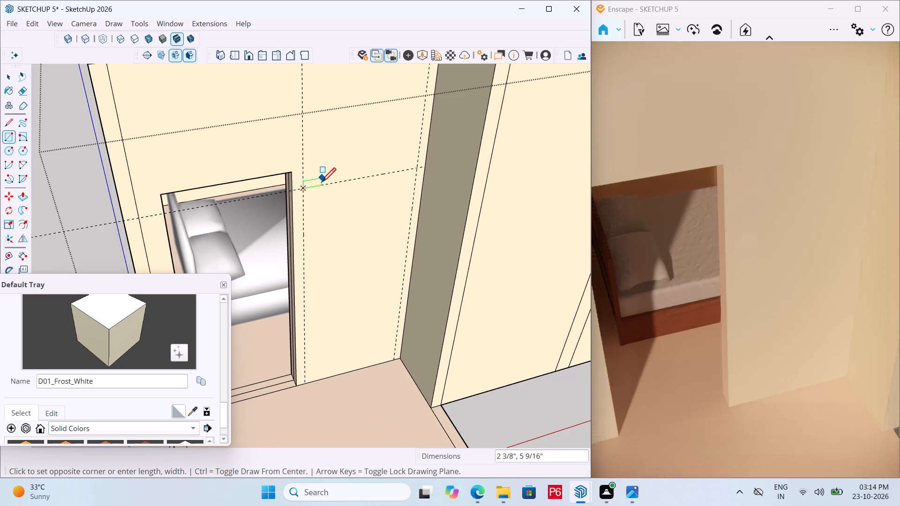
scroll(391, 360, up, 6)
click(399, 357)
scroll(387, 378, down, 7)
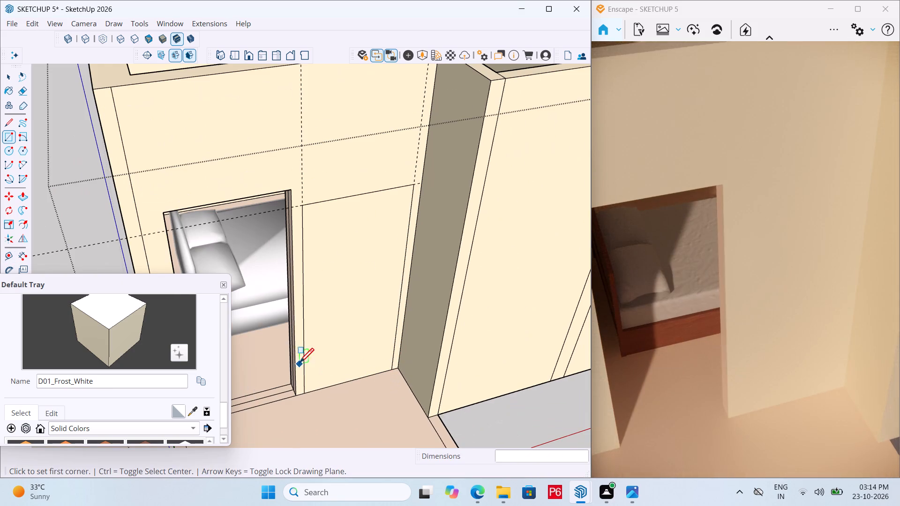
key(space)
Erase the two vertical guides and the 7' horizontal guide from the balcony wall.
key(e)
drag(301, 181, 304, 177)
click(294, 206)
click(420, 141)
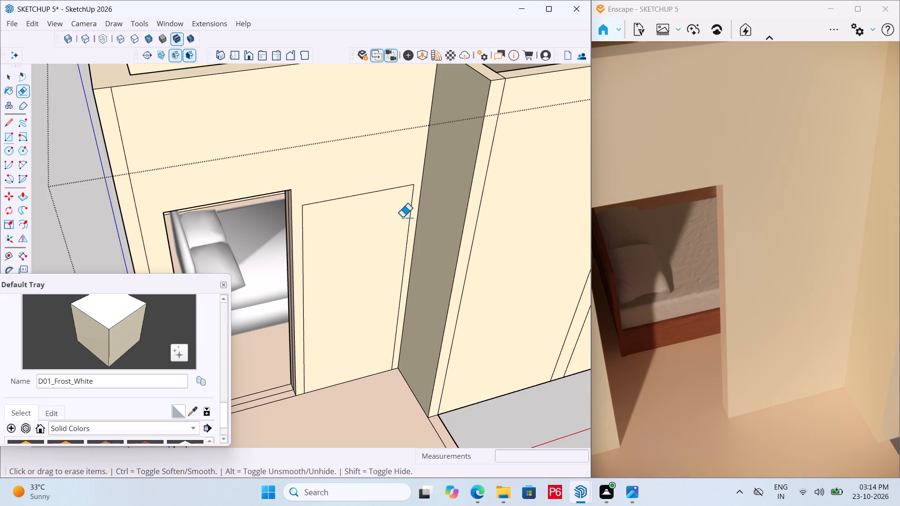
Push/Pull the 3' by 7' rectangle 6" through the balcony wall to its bedroom side, cutting a second opening.
key(p)
click(375, 264)
middle_drag(325, 212, 0, 378)
scroll(325, 212, down, 1)
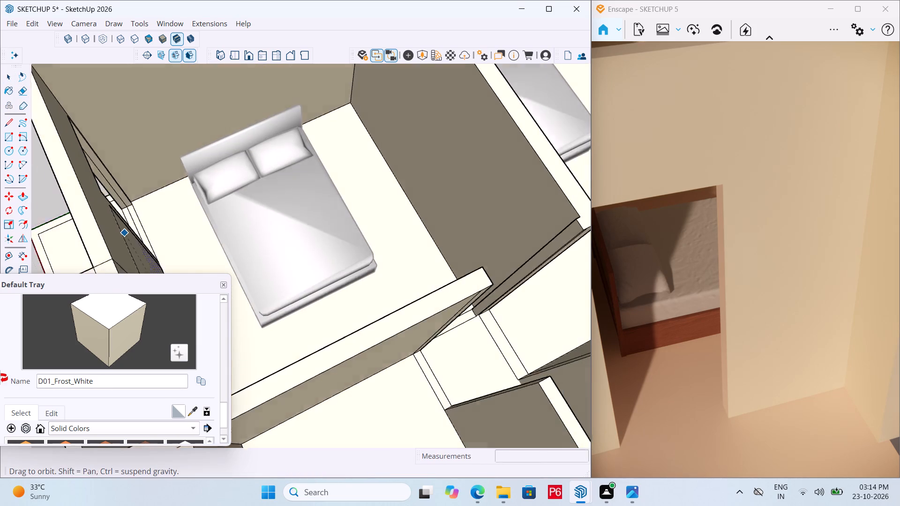
middle_drag(0, 378, 5, 372)
click(112, 229)
Save the model with the second balcony opening.
middle_drag(314, 193, 582, 35)
scroll(314, 193, down, 3)
middle_drag(307, 182, 414, 151)
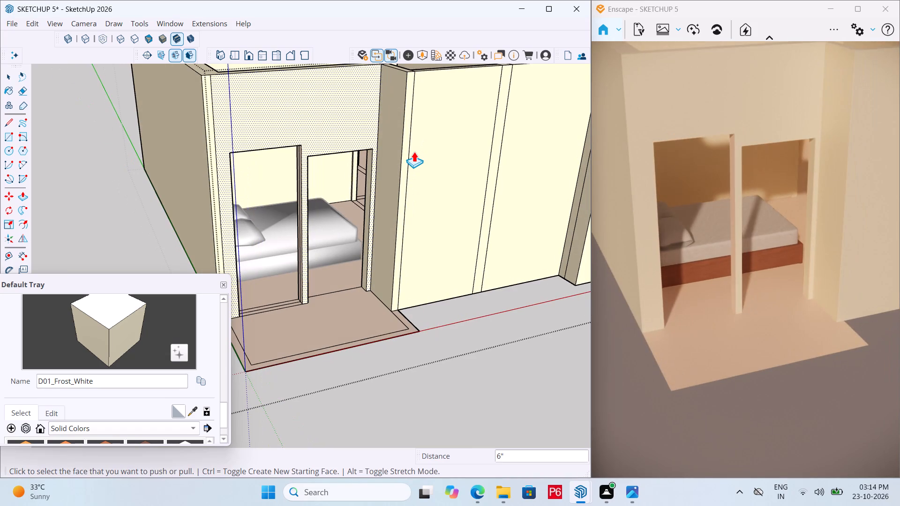
key(ctrl+s)
key(ctrl+s)
key(ctrl+s)
Examine the two balcony openings and the surrounding walls from above, at eye level and from below.
middle_drag(229, 119, 275, 167)
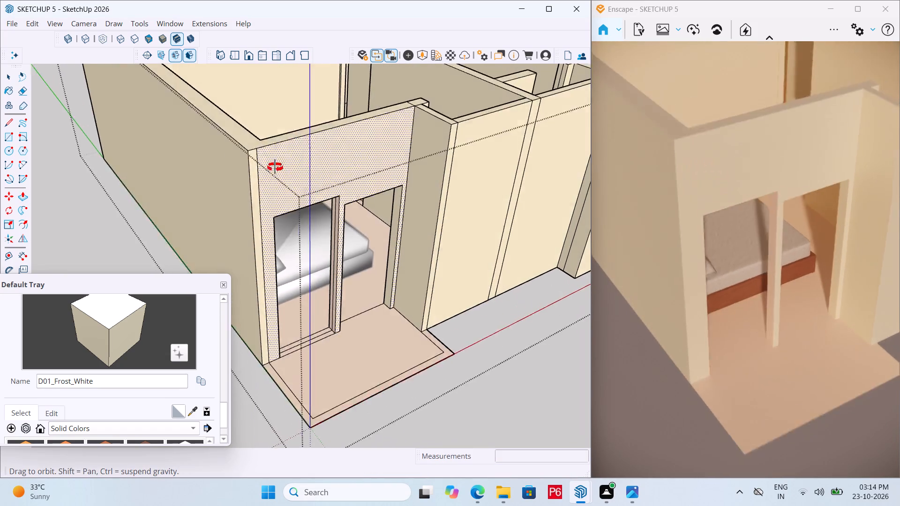
middle_drag(275, 167, 283, 191)
scroll(338, 216, up, 2)
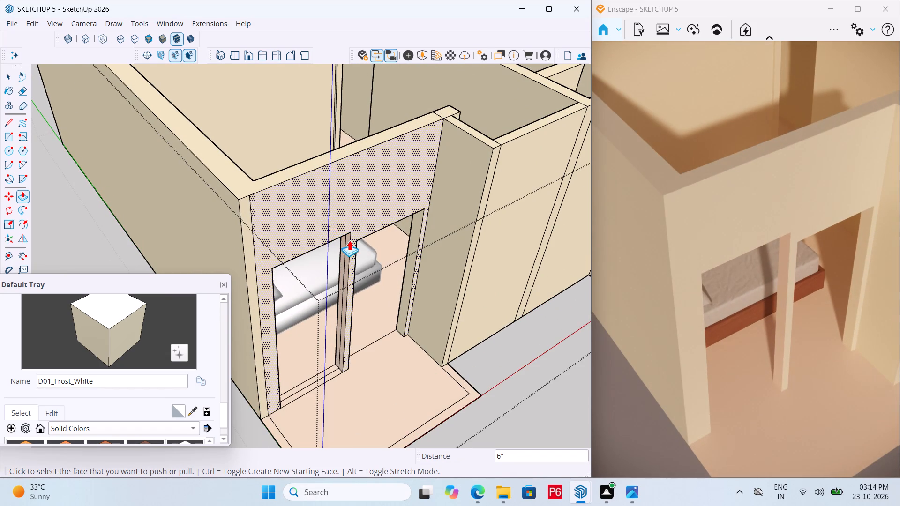
middle_drag(330, 260, 365, 196)
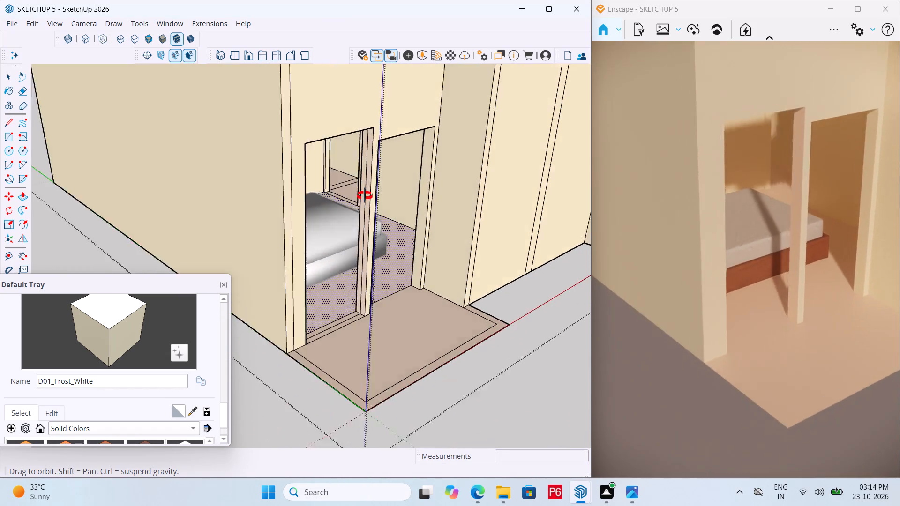
middle_drag(365, 196, 339, 202)
scroll(358, 251, down, 5)
middle_drag(352, 300, 350, 150)
scroll(348, 22, up, 6)
scroll(387, 278, down, 3)
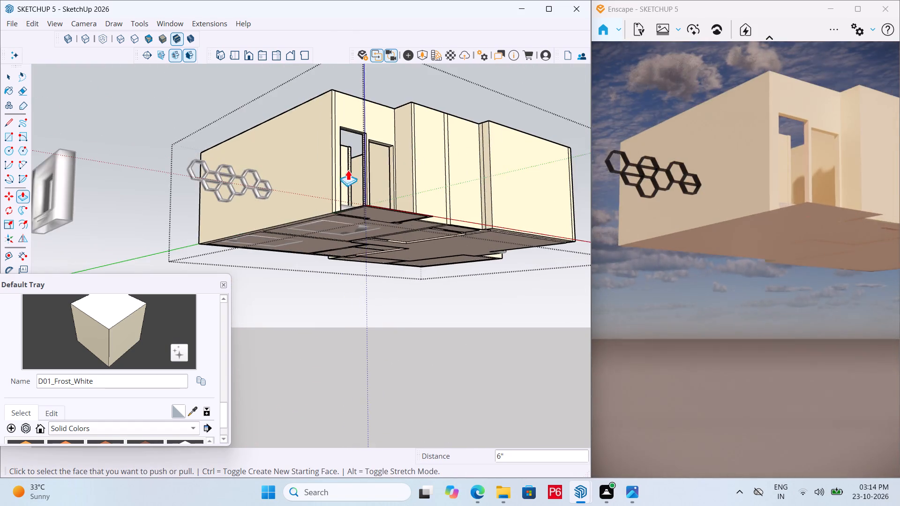
Push/Pull both underside strips of the taller balcony opening's head down 6", level with the adjacent opening.
scroll(348, 122, up, 20)
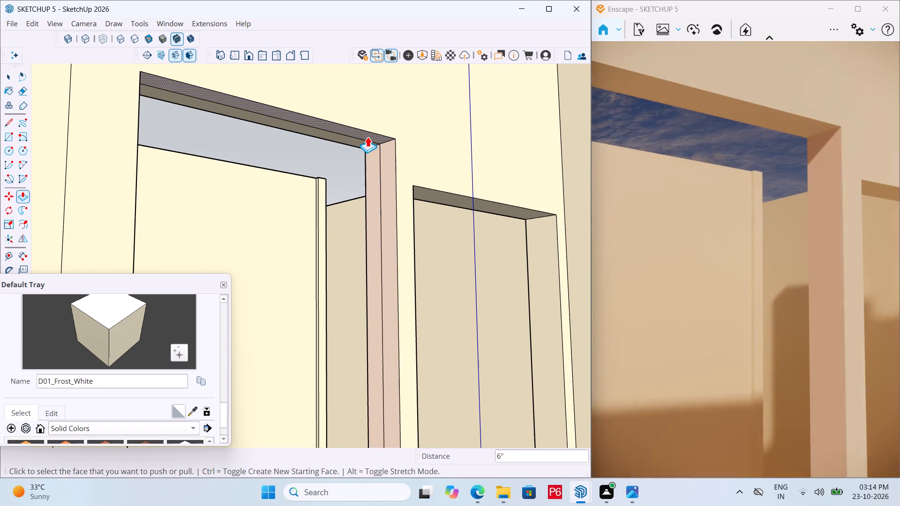
click(367, 136)
key(space)
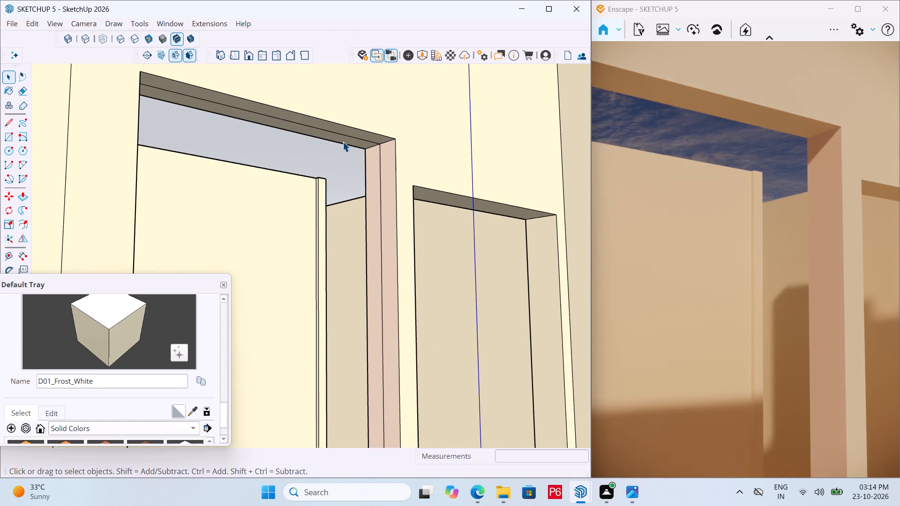
click(343, 141)
key(p)
click(346, 141)
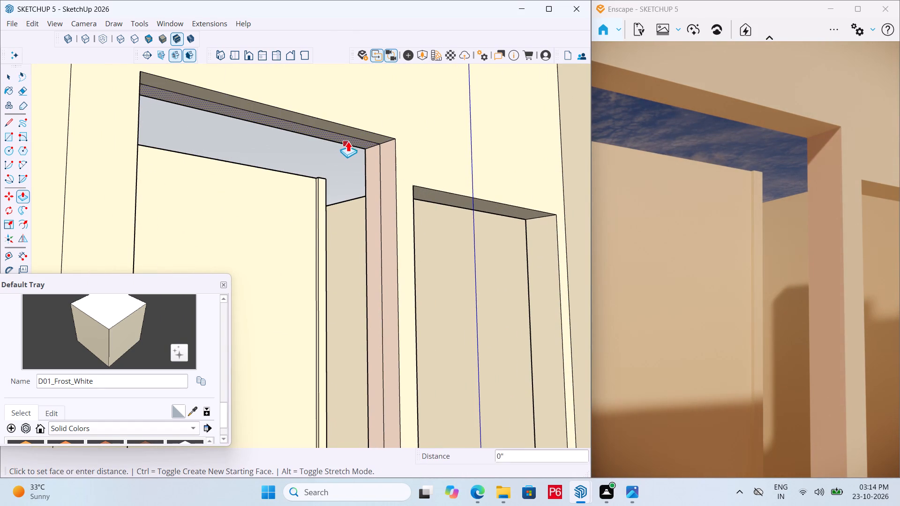
click(452, 199)
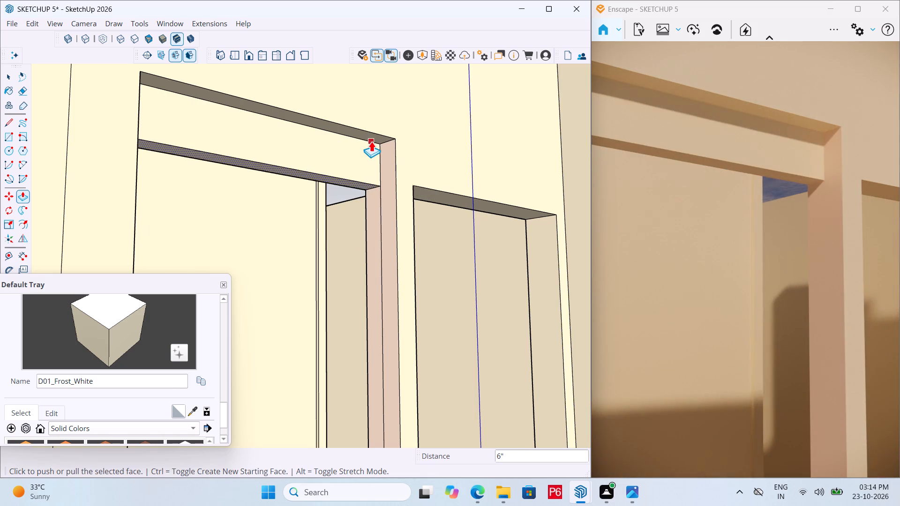
key(space)
click(372, 139)
key(p)
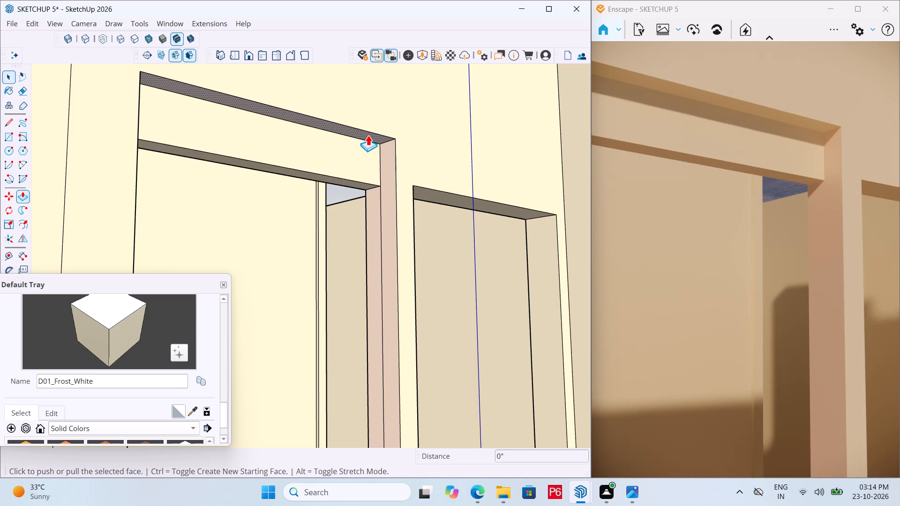
click(368, 135)
drag(441, 204, 438, 196)
scroll(388, 144, down, 6)
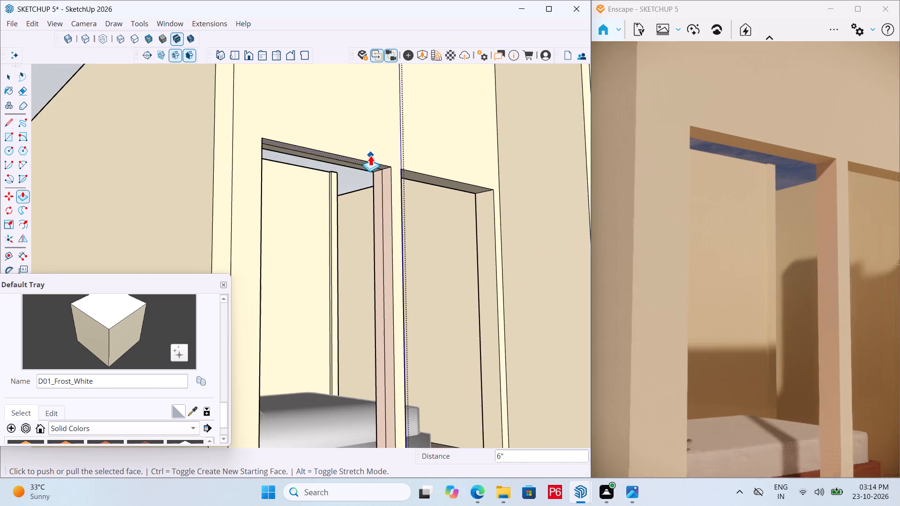
Save the model with the lowered opening head.
scroll(367, 145, down, 6)
middle_drag(360, 153, 346, 243)
scroll(313, 191, down, 4)
key(ctrl+s)
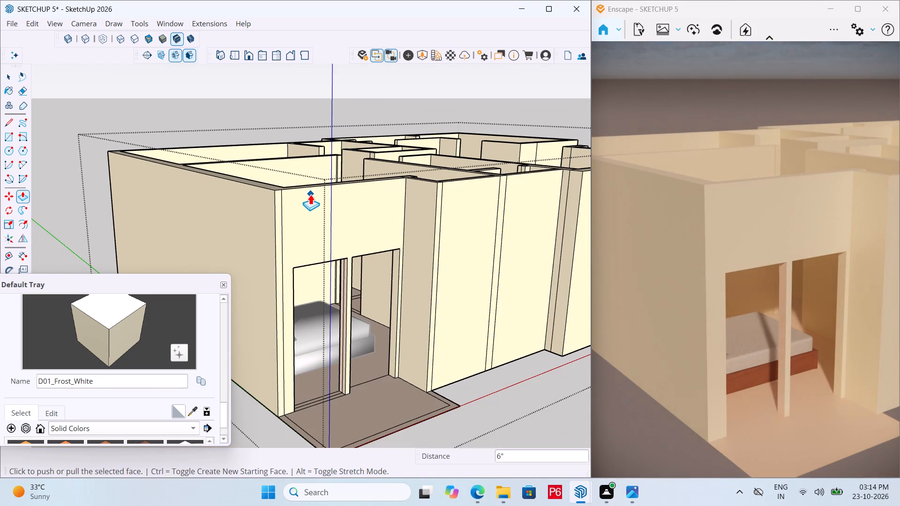
key(ctrl+s)
key(ctrl+s)
key(ctrl+s)
key(ctrl+s)
key(ctrl+s)
key(ctrl+s)
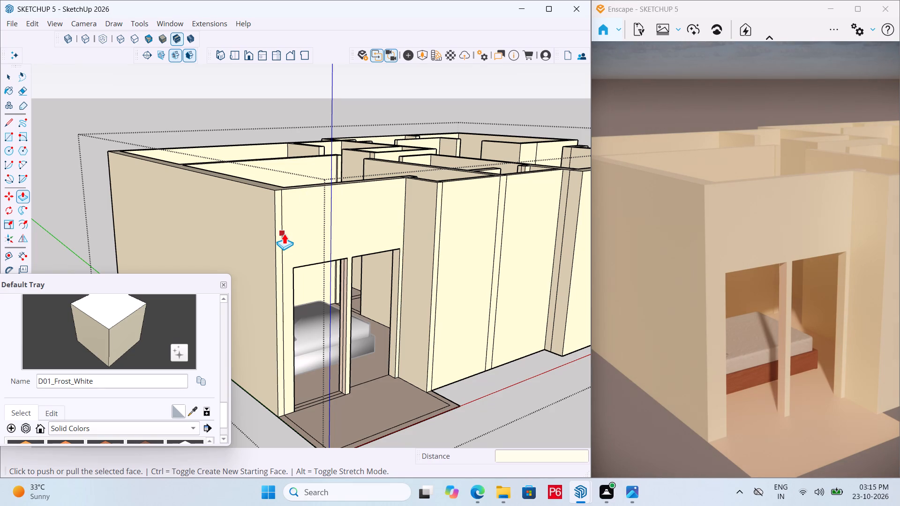
Erase the vertical seam on the jamb face of the narrow pier between the two balcony openings.
scroll(293, 236, down, 6)
middle_drag(336, 286, 337, 337)
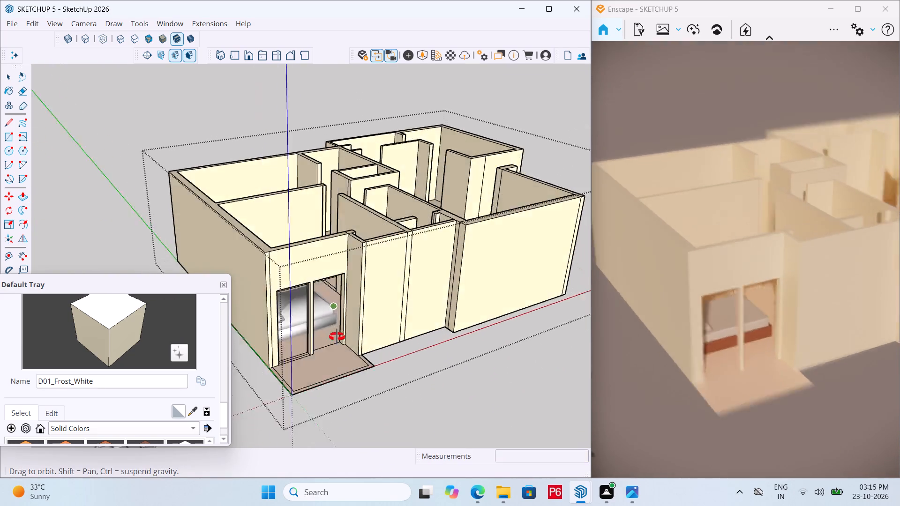
middle_drag(337, 337, 362, 335)
scroll(366, 335, up, 12)
middle_drag(296, 353, 325, 343)
scroll(374, 303, up, 3)
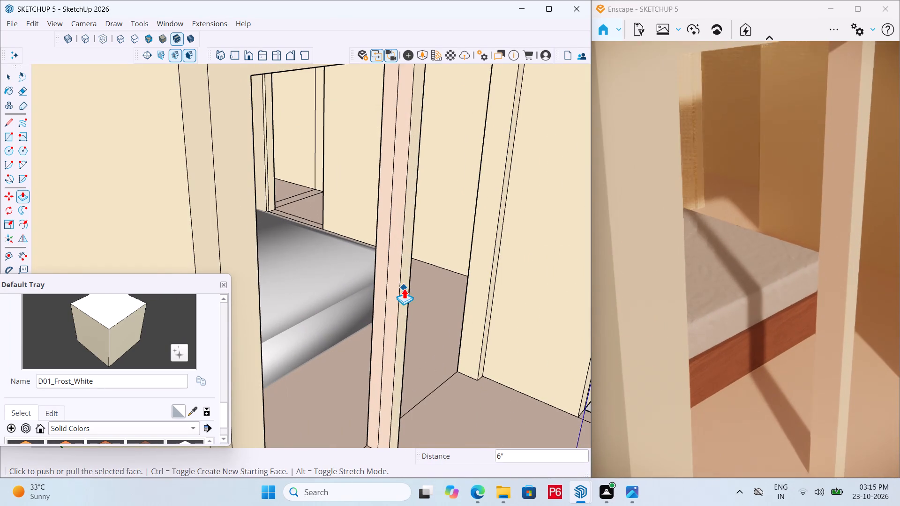
key(e)
drag(387, 271, 387, 266)
Paint the pier's jamb face with D01_Frost_White.
scroll(396, 172, down, 3)
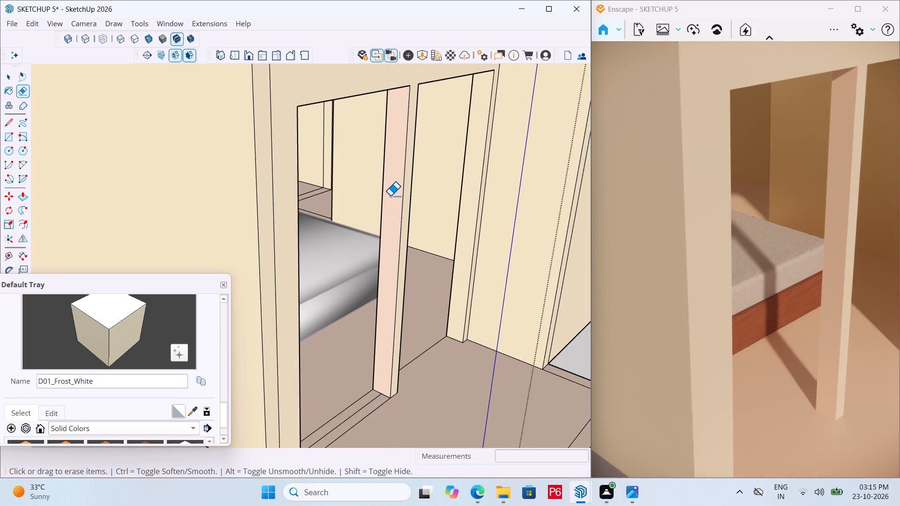
key(b)
click(392, 199)
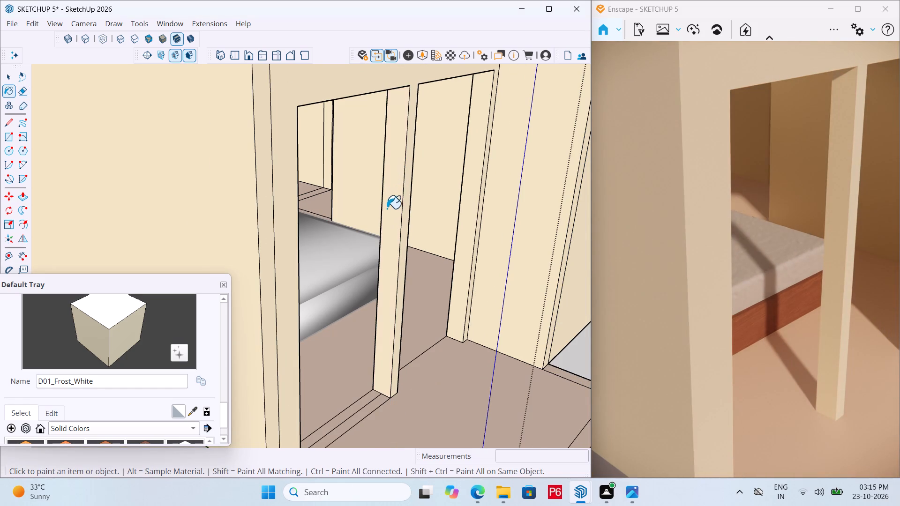
Erase the vertical seam on the opposite jamb of the same opening, near the outer corner.
scroll(393, 205, down, 5)
middle_drag(357, 213, 162, 211)
scroll(414, 195, down, 6)
middle_drag(187, 195, 20, 194)
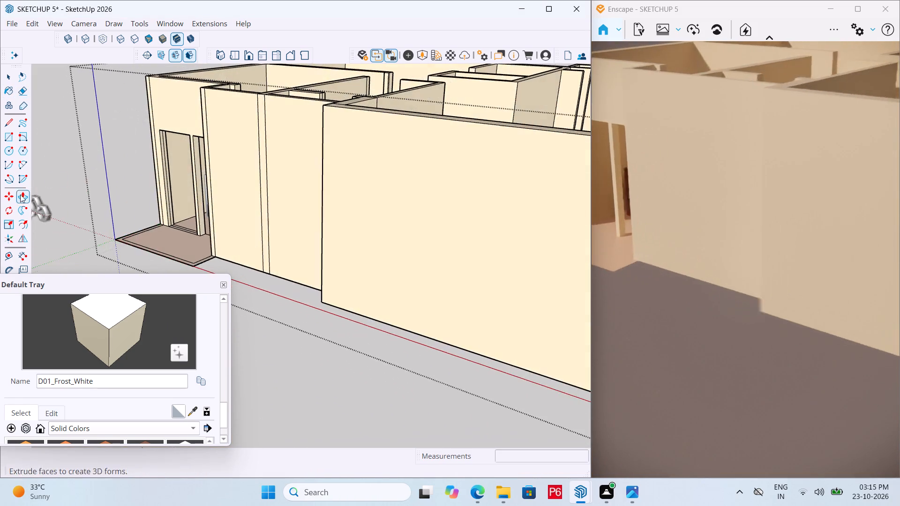
middle_drag(20, 194, 23, 194)
scroll(156, 182, up, 16)
key(e)
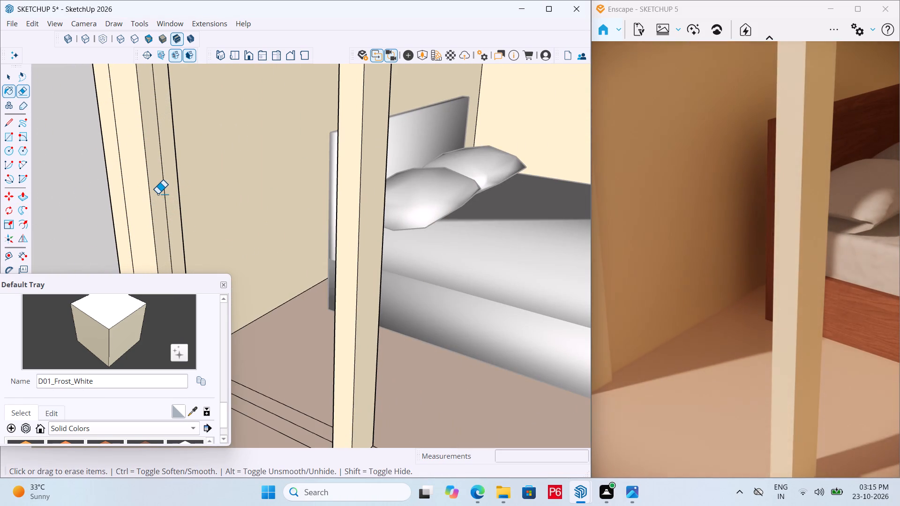
drag(157, 195, 166, 190)
Erase the seam running along the underside of that opening's head.
scroll(168, 203, down, 12)
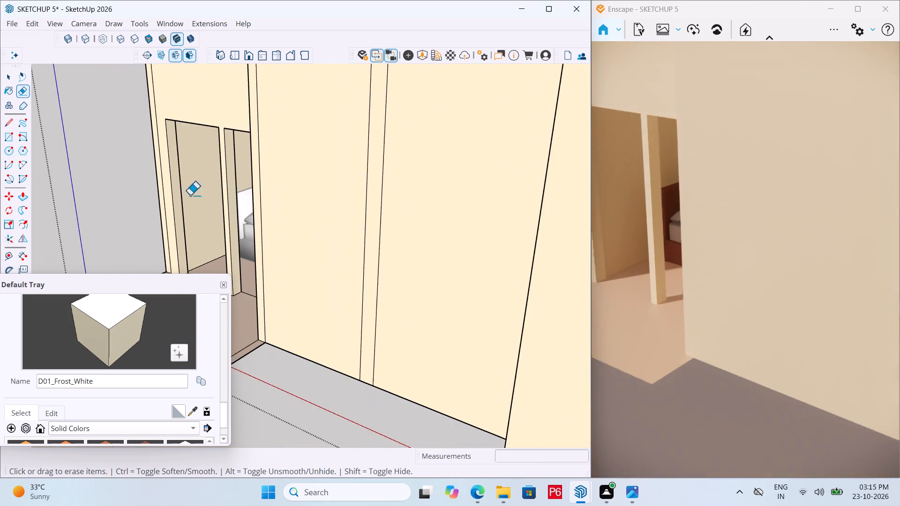
middle_drag(166, 114, 176, 93)
scroll(179, 101, up, 6)
scroll(270, 286, down, 5)
middle_drag(261, 243, 262, 184)
scroll(229, 110, up, 8)
middle_drag(222, 146, 212, 116)
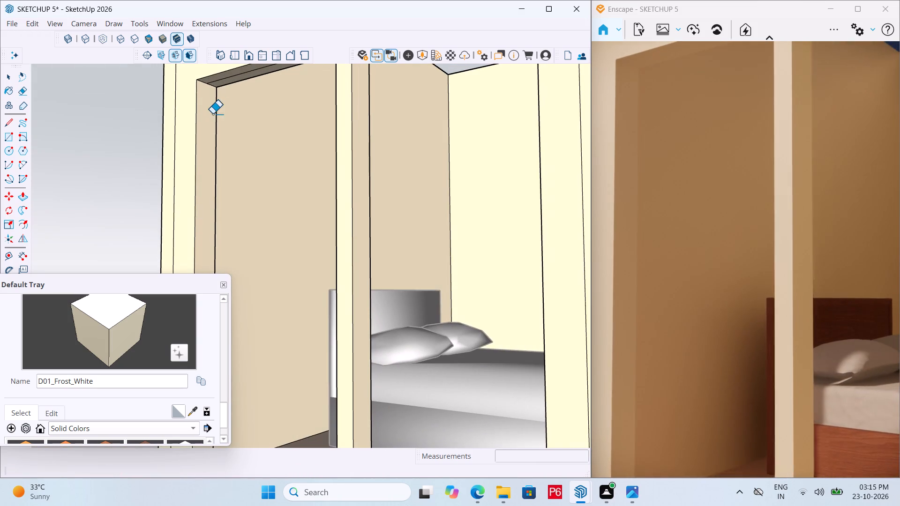
click(234, 78)
Place a horizontal guide 4' below the head on the jamb of the opening nearest the outer corner.
scroll(224, 135, down, 6)
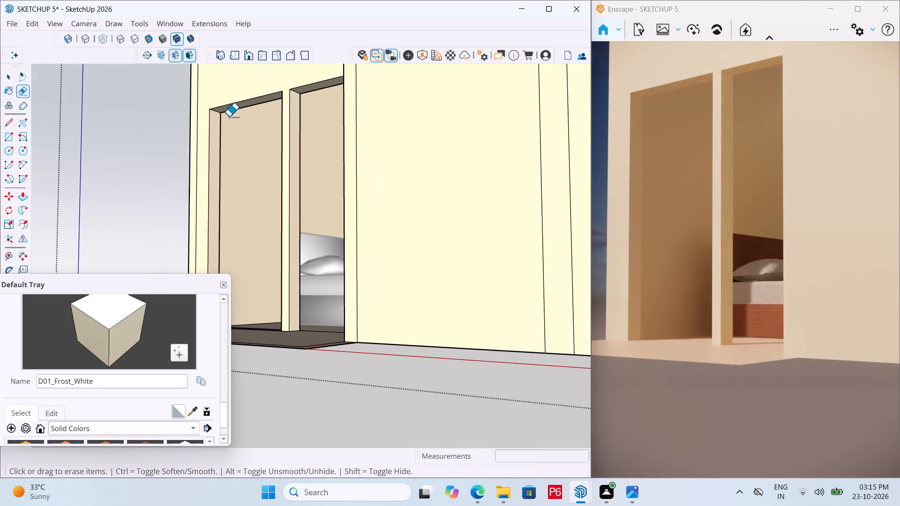
scroll(225, 121, up, 7)
key(e)
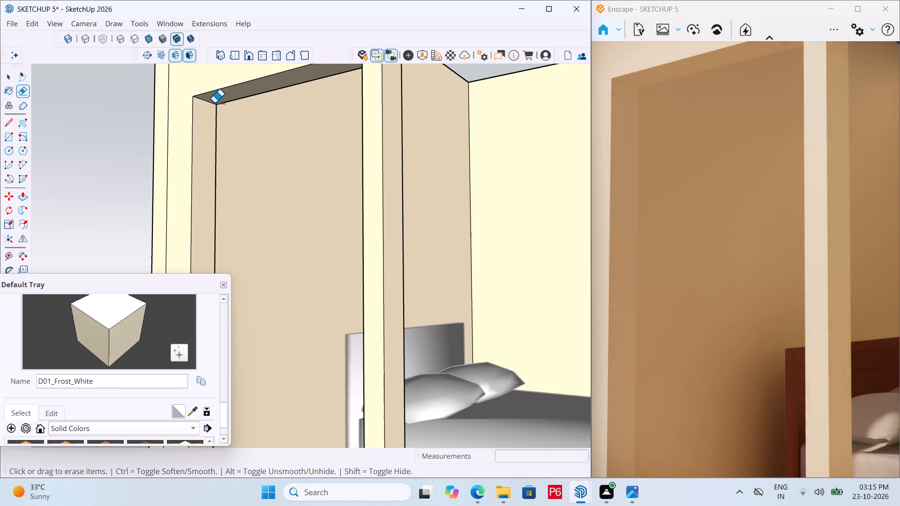
key(t)
click(204, 101)
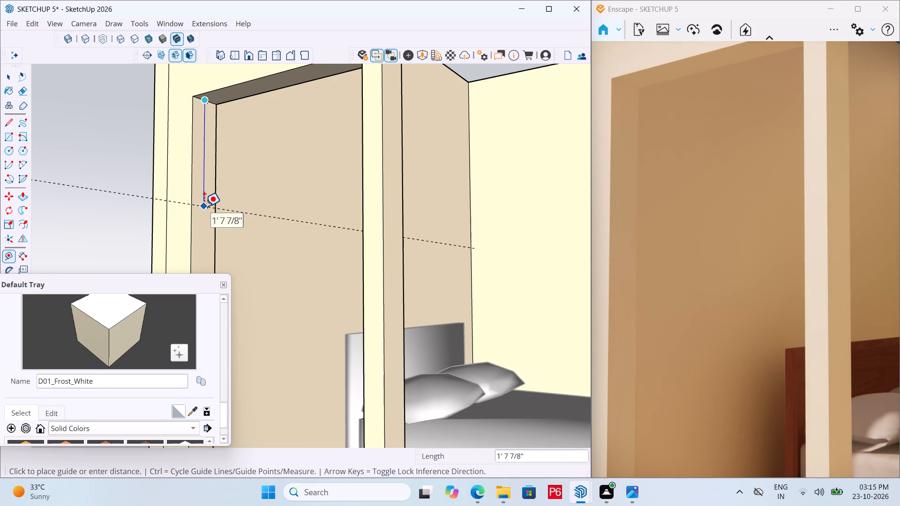
text(4')
key(Return)
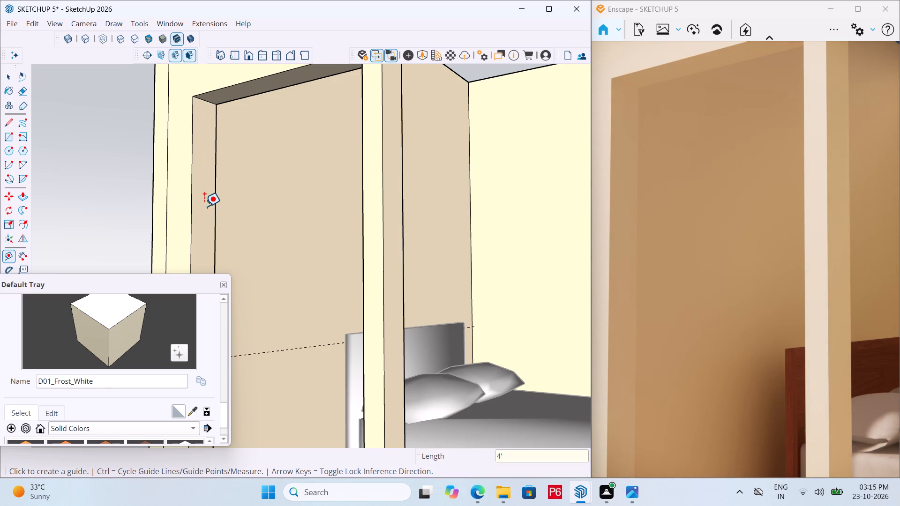
Draw a line across the jamb's thickness along the 4' guide, splitting off its lower part.
scroll(263, 190, down, 6)
scroll(257, 303, up, 5)
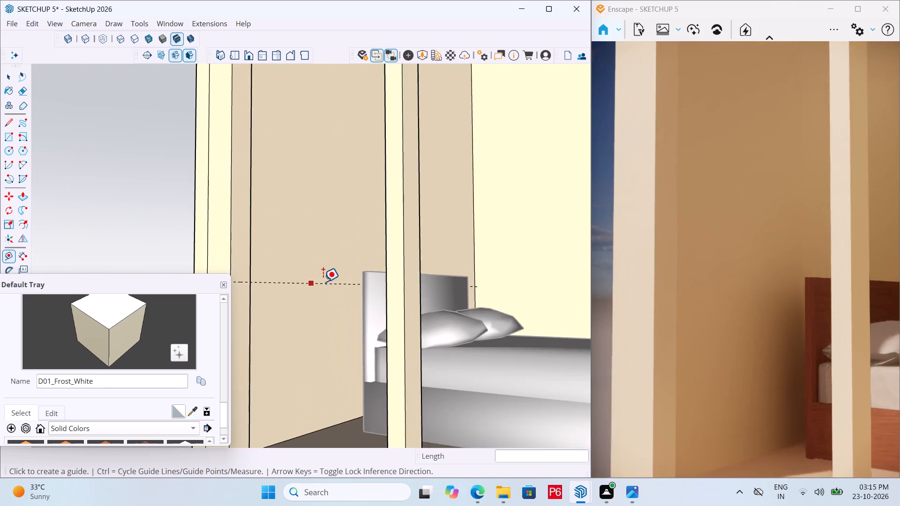
scroll(396, 309, down, 6)
scroll(309, 325, up, 7)
key(l)
scroll(321, 294, up, 4)
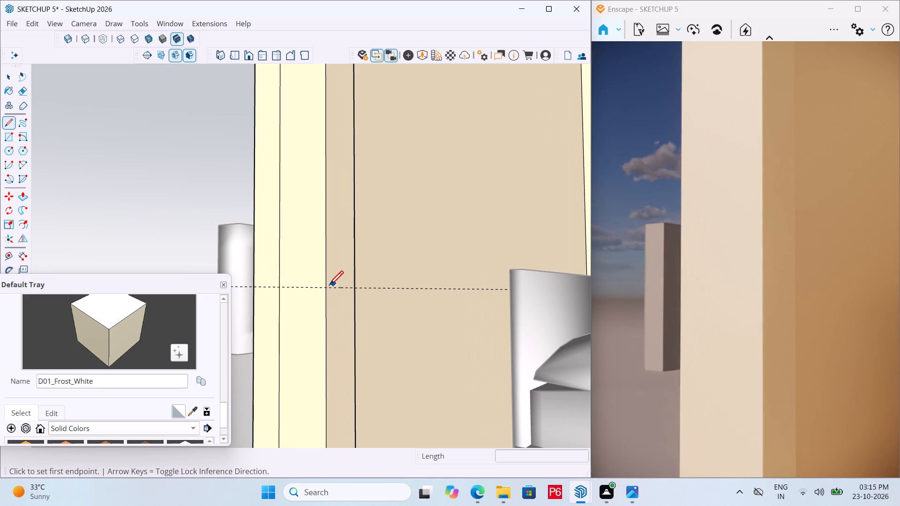
click(324, 290)
click(354, 284)
Push/Pull the lower jamb face 3' across to the pier, forming a sill wall beneath a window opening.
key(p)
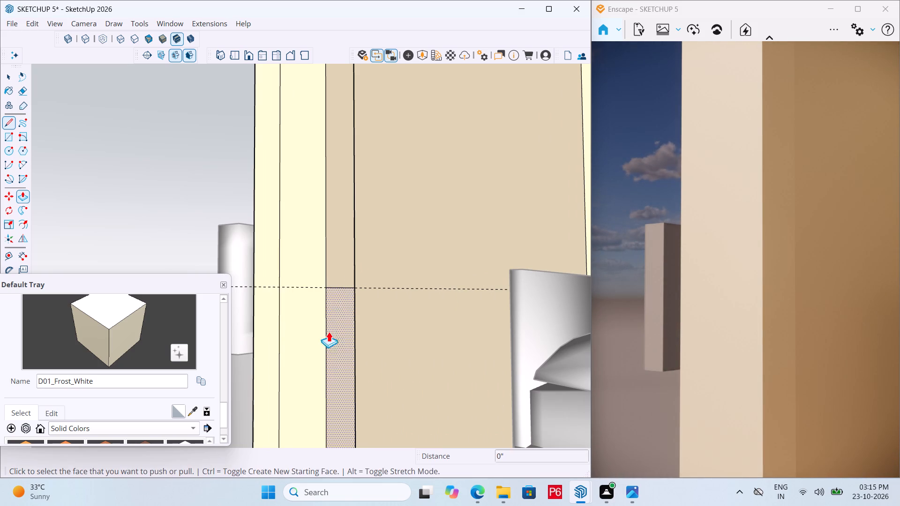
click(342, 334)
scroll(419, 282, down, 8)
scroll(355, 273, down, 6)
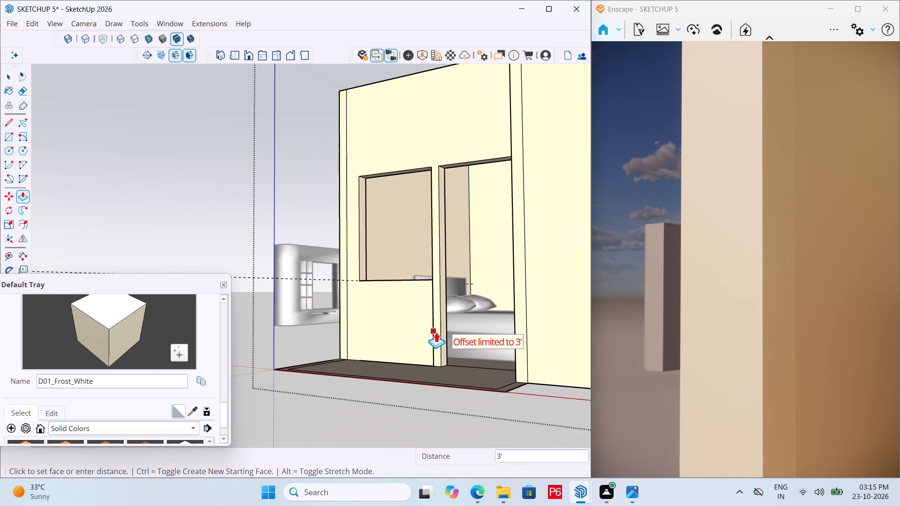
click(436, 332)
Erase the 4' horizontal guide at the window's sill.
scroll(349, 272, up, 6)
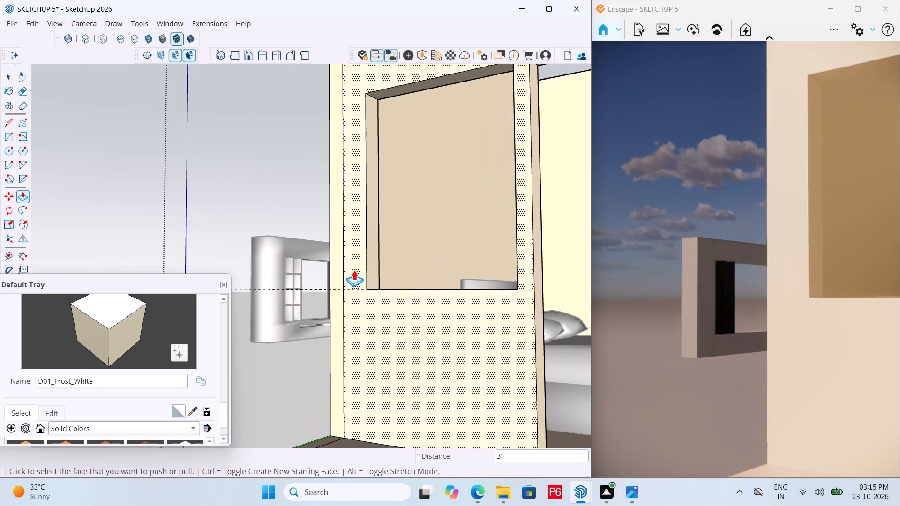
key(e)
drag(353, 286, 355, 295)
Save the model with the balcony window opening.
scroll(322, 274, down, 6)
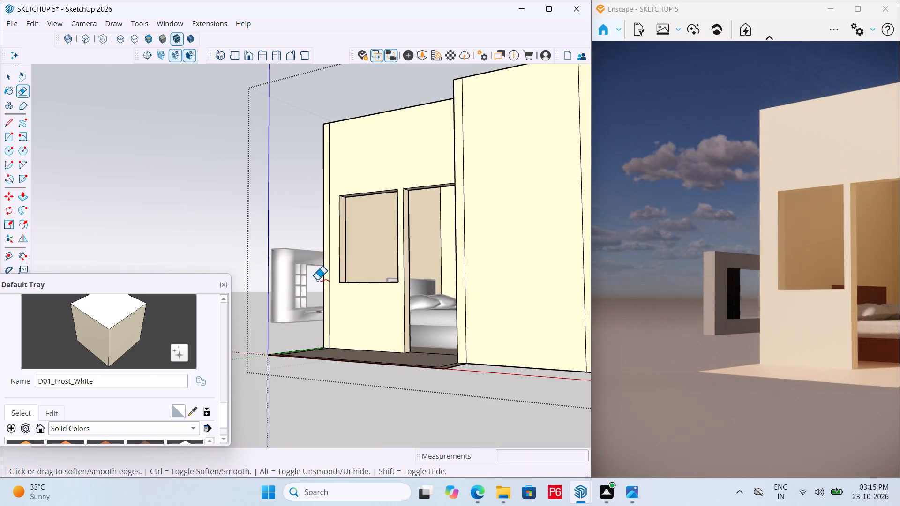
key(ctrl+s)
key(ctrl+s)
key(ctrl+s)
key(ctrl+s)
key(ctrl+s)
key(ctrl+s)
key(ctrl+s)
Examine the balcony window and doorway openings and the apartment's wall layout from outside and above.
scroll(301, 284, down, 5)
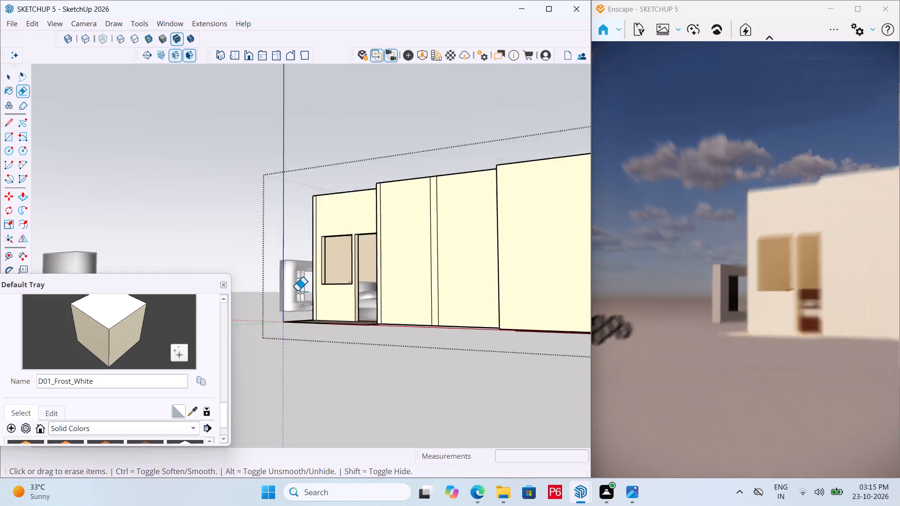
scroll(297, 291, down, 2)
middle_drag(276, 298, 507, 373)
scroll(361, 275, up, 6)
middle_drag(314, 265, 355, 274)
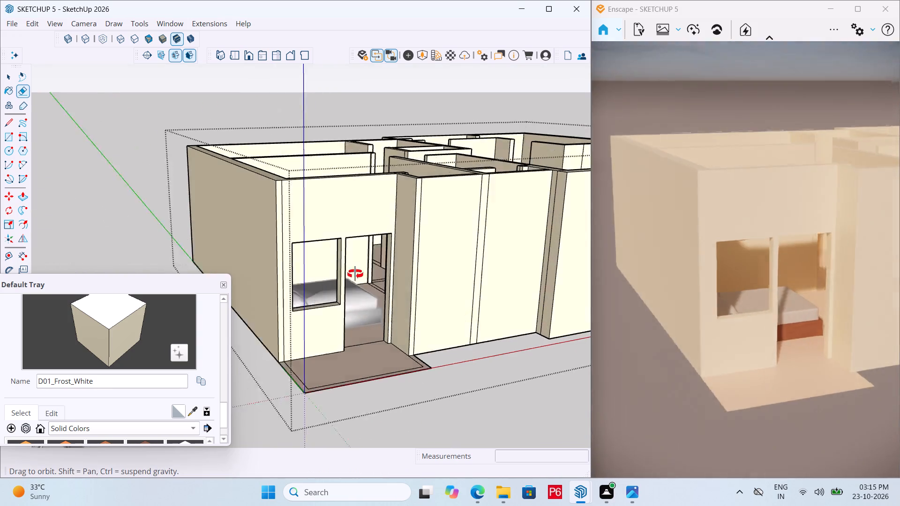
middle_drag(355, 274, 334, 352)
scroll(292, 325, down, 7)
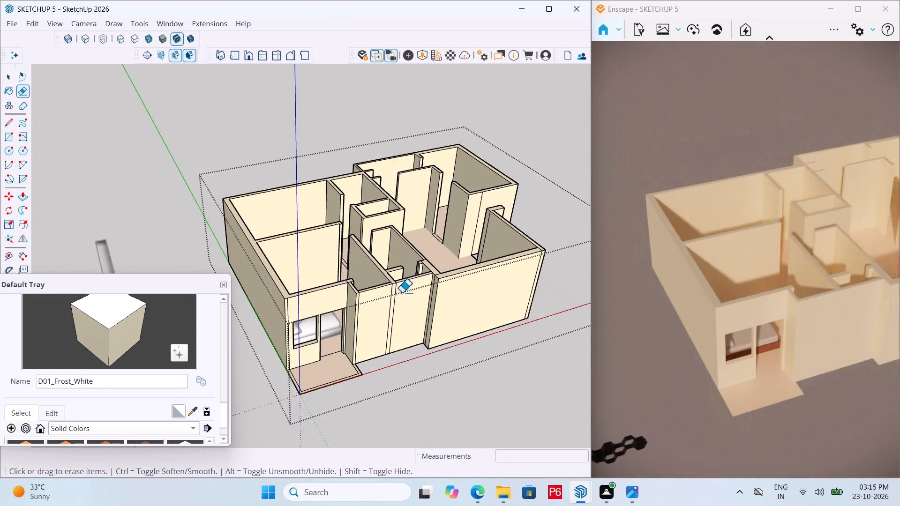
middle_drag(414, 298, 435, 414)
scroll(528, 298, up, 2)
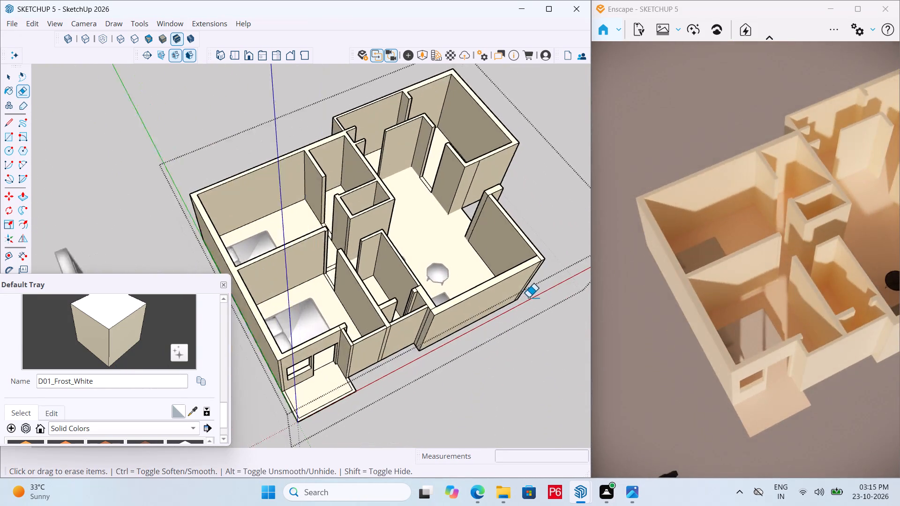
scroll(528, 298, up, 4)
scroll(345, 325, down, 6)
Examine the apartment's far side, checking the full-height gap in the outer wall and its wall stub up close.
middle_drag(465, 275, 68, 162)
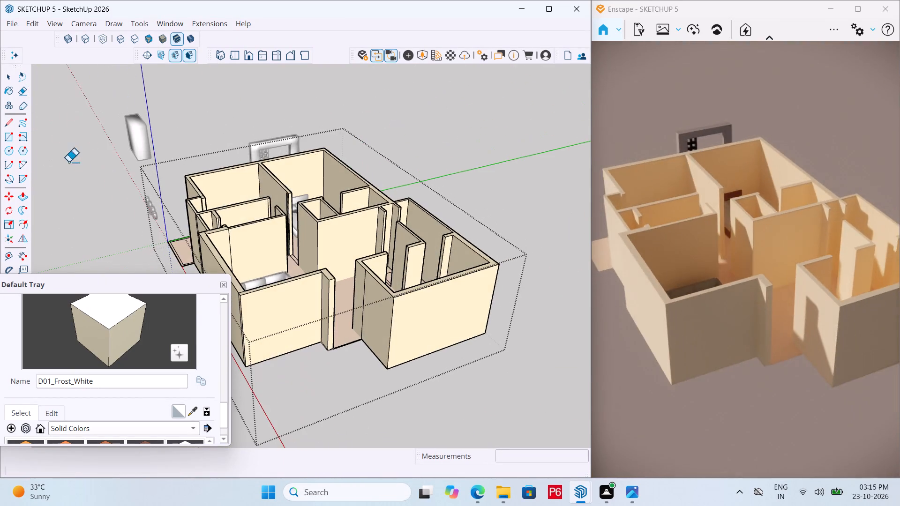
scroll(339, 299, up, 6)
middle_drag(329, 330, 362, 345)
scroll(356, 388, up, 3)
scroll(307, 393, up, 6)
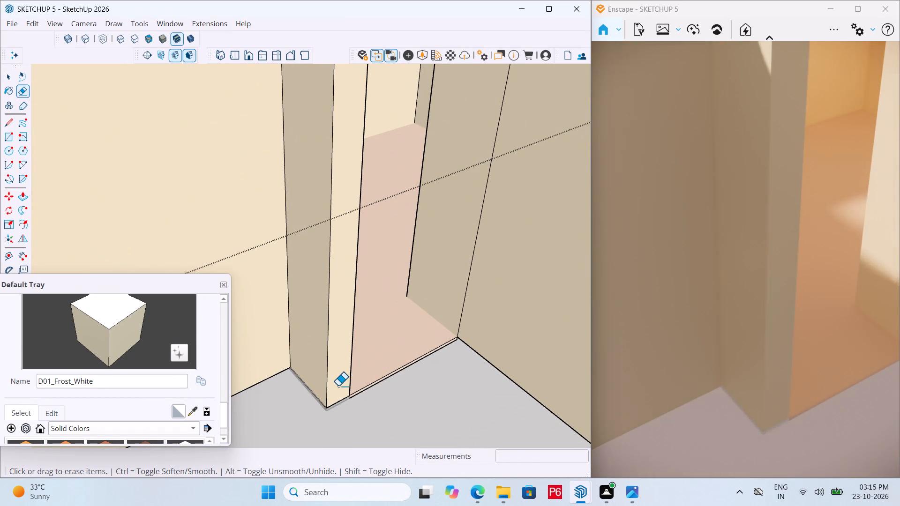
scroll(383, 371, down, 2)
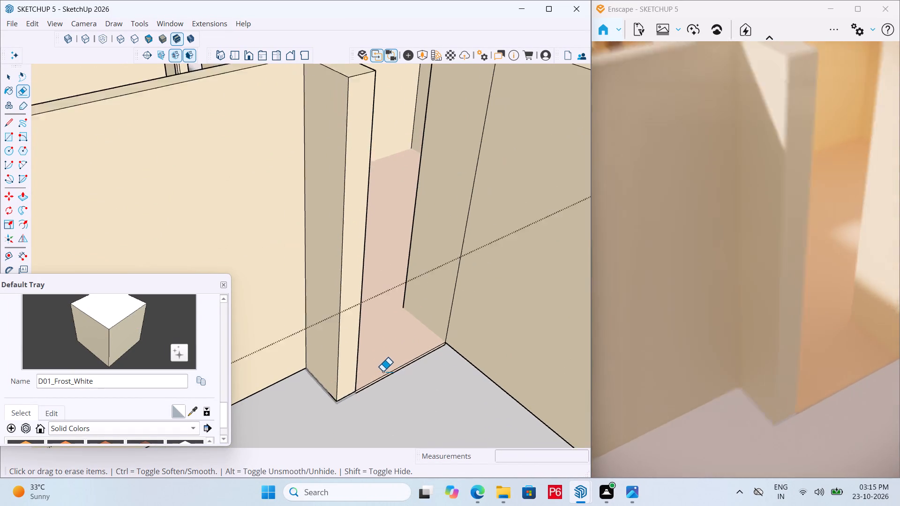
scroll(382, 372, down, 5)
scroll(417, 329, down, 5)
middle_drag(371, 329, 141, 322)
scroll(361, 254, down, 6)
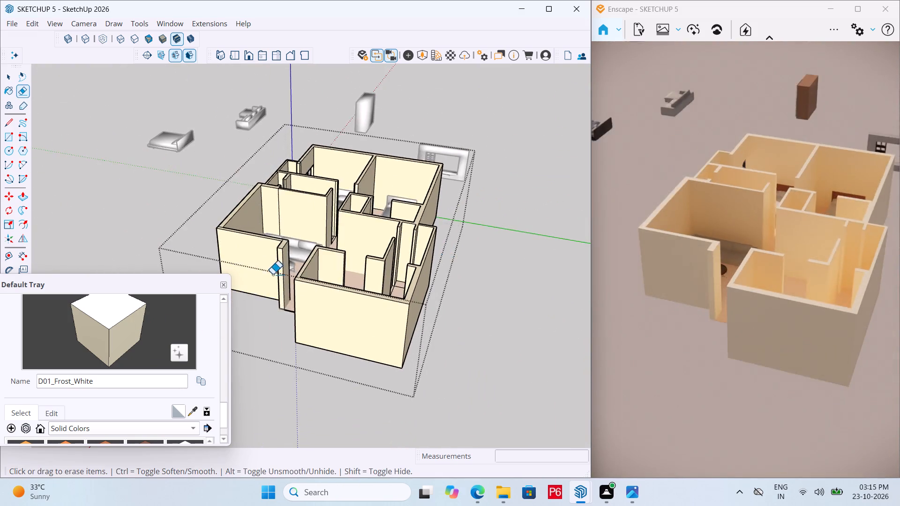
middle_drag(267, 277, 151, 285)
scroll(159, 282, up, 19)
scroll(336, 231, up, 3)
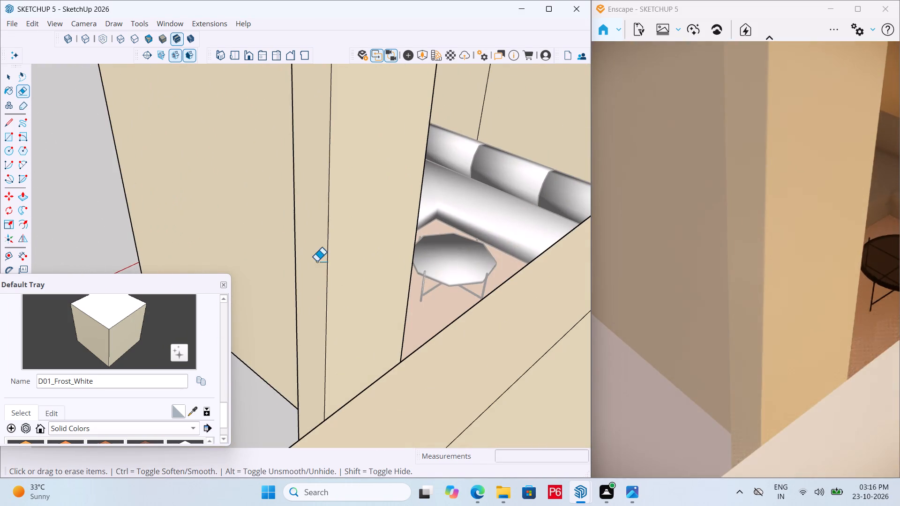
Place a guide 6" inside the floor's outer edge across the full-height gap in the outer wall.
scroll(320, 309, down, 6)
middle_drag(284, 330, 474, 357)
scroll(319, 345, down, 7)
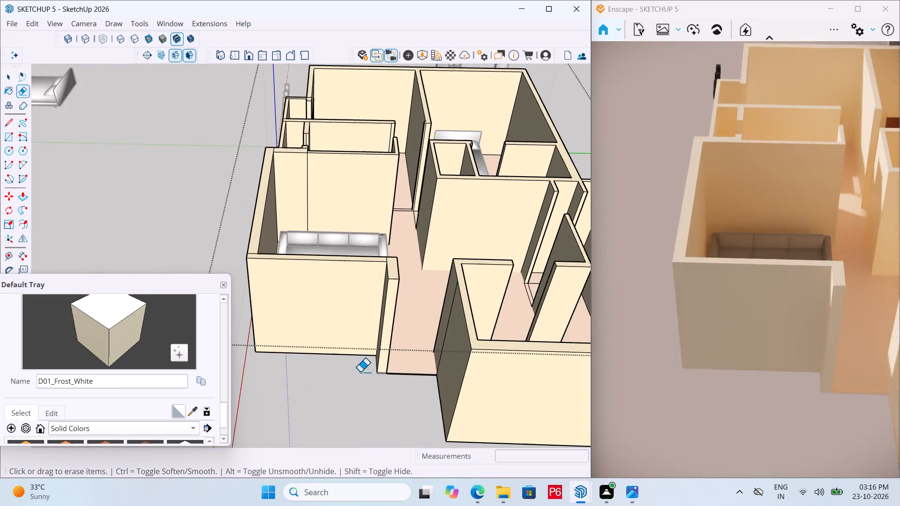
middle_drag(371, 373, 484, 380)
scroll(570, 311, up, 13)
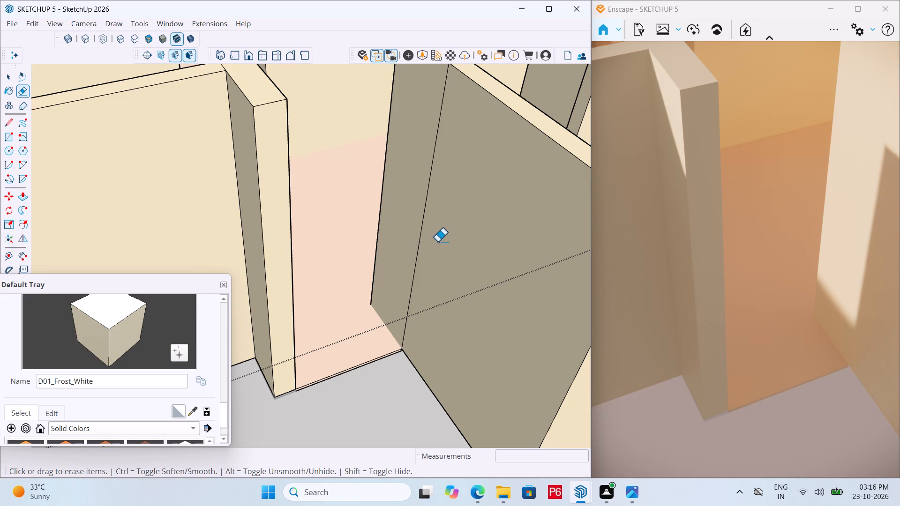
key(t)
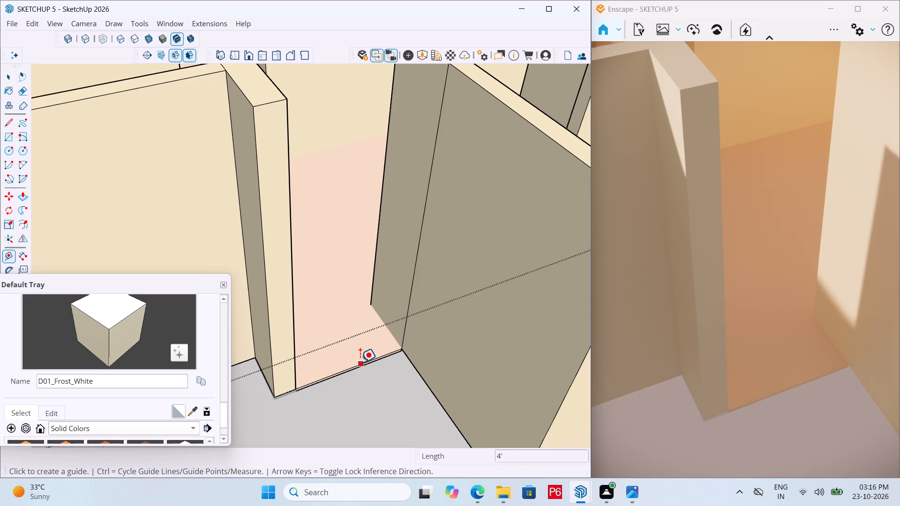
click(360, 363)
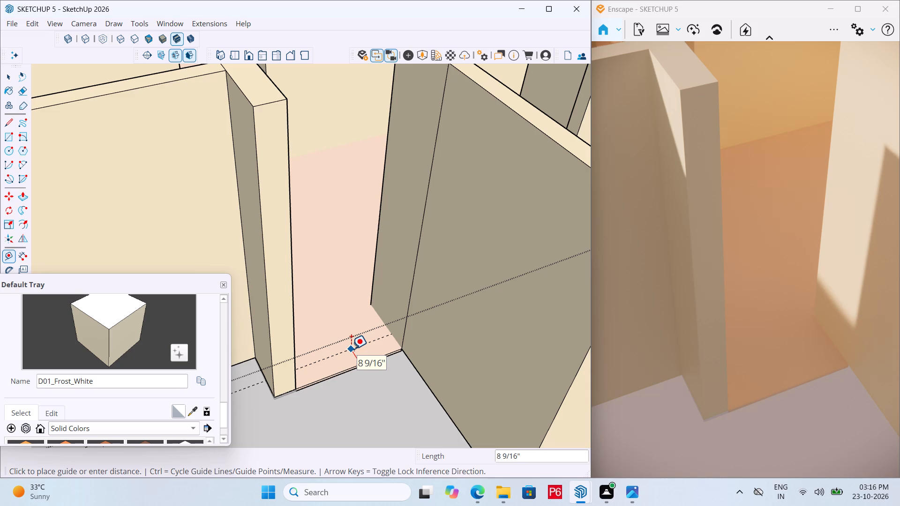
text(6")
key(Return)
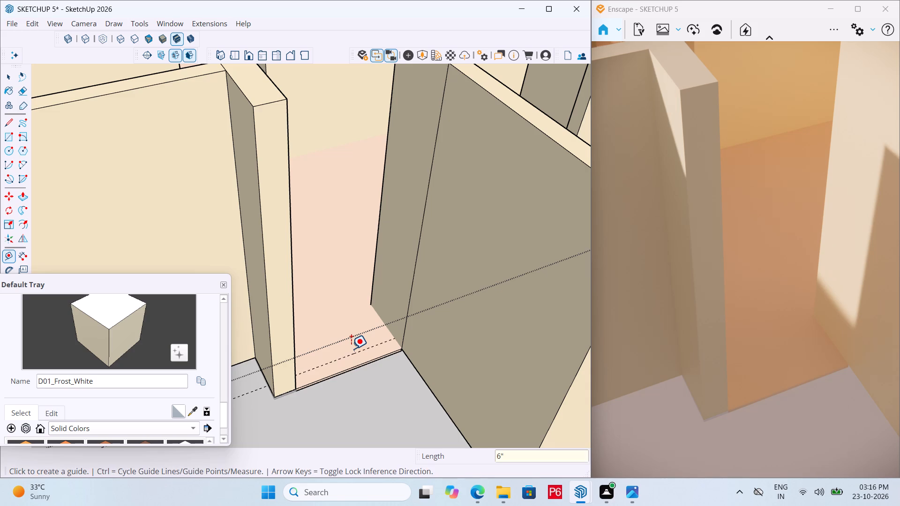
Draw a 6" by 4' rectangle on the floor across the gap, between the guide and the outer edge.
middle_drag(354, 376, 309, 397)
scroll(491, 251, down, 7)
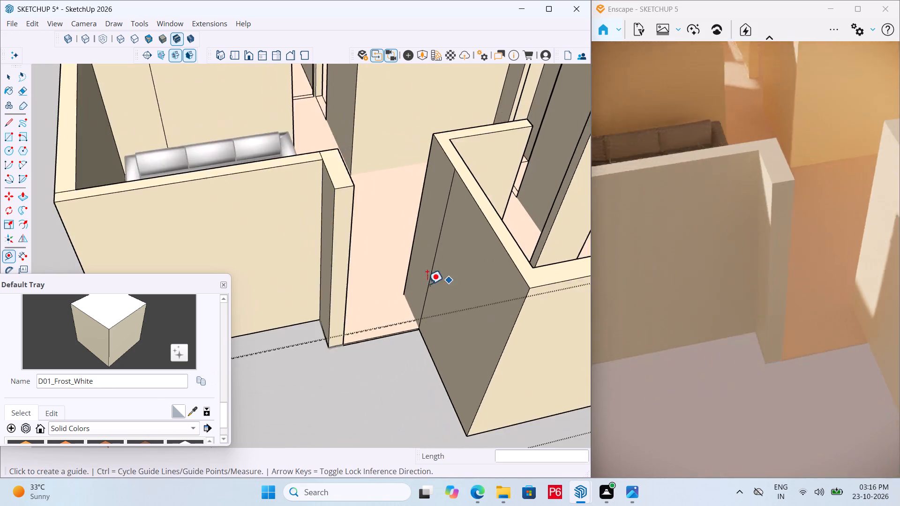
middle_drag(397, 292, 269, 324)
scroll(295, 354, up, 9)
key(r)
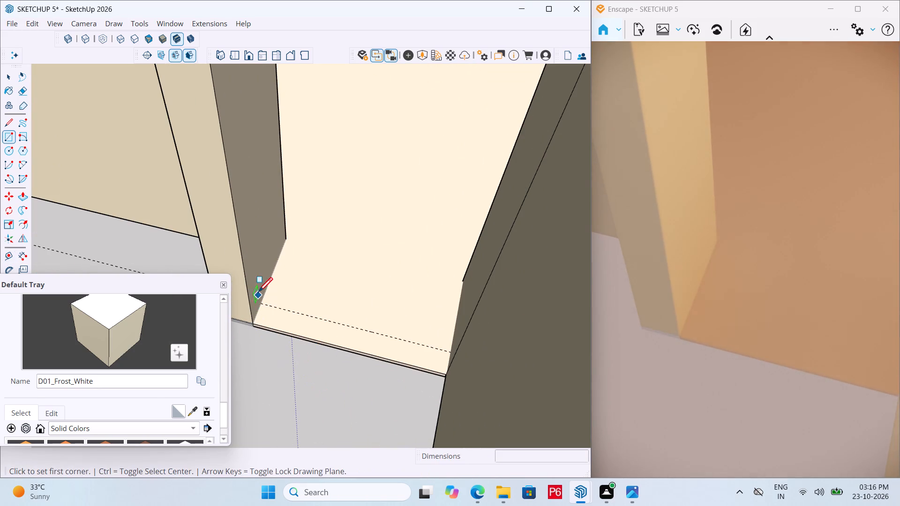
drag(262, 303, 269, 305)
click(446, 372)
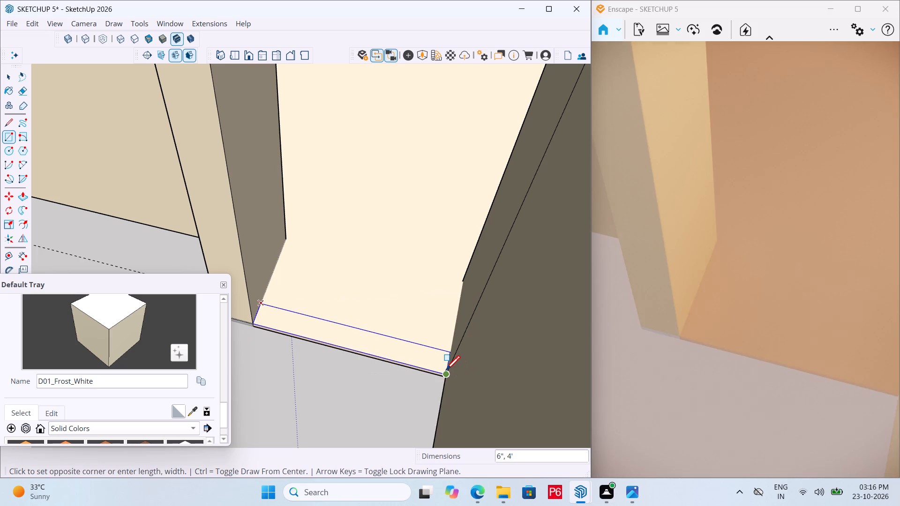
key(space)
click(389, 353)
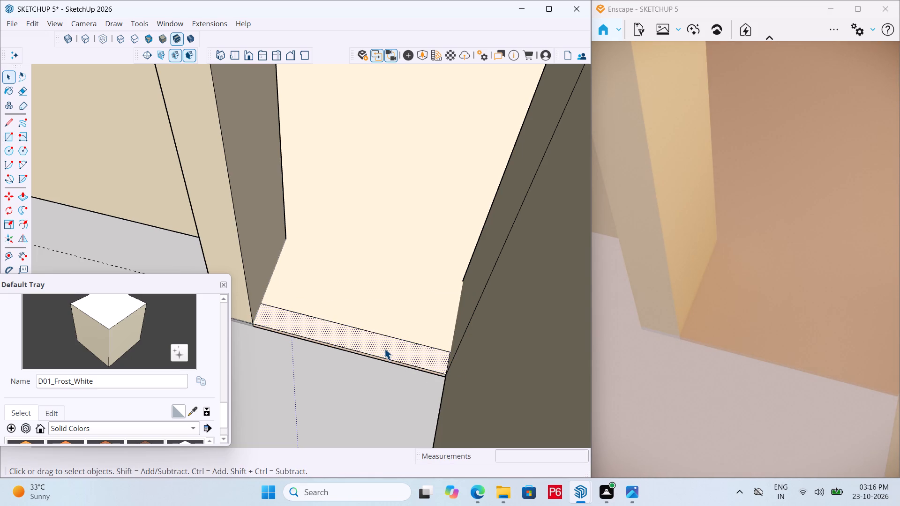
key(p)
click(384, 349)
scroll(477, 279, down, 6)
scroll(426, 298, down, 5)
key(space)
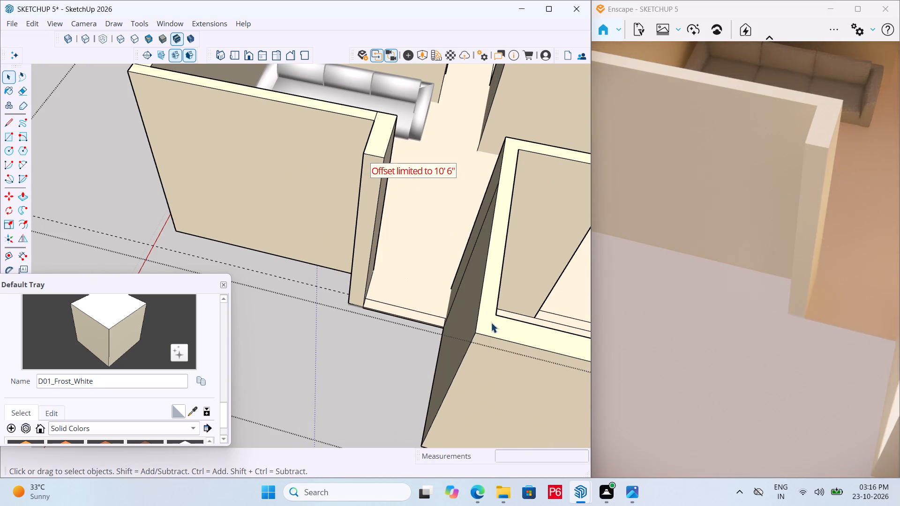
Pull the rectangle in the gap up 10' 6" to the top of the neighbouring wall stub.
scroll(399, 317, up, 1)
middle_drag(399, 317, 503, 327)
scroll(475, 303, down, 5)
middle_drag(457, 287, 258, 280)
scroll(367, 327, up, 5)
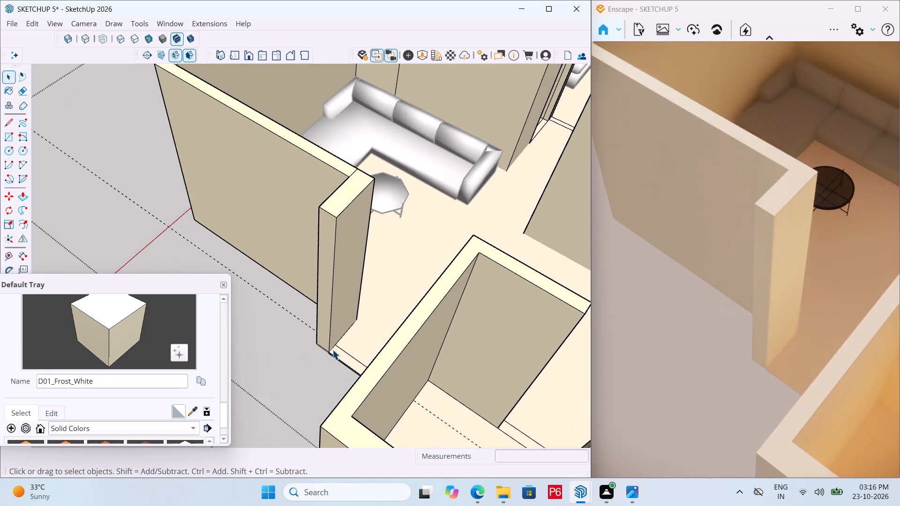
scroll(332, 350, up, 3)
scroll(334, 357, down, 1)
middle_drag(354, 362, 392, 373)
key(p)
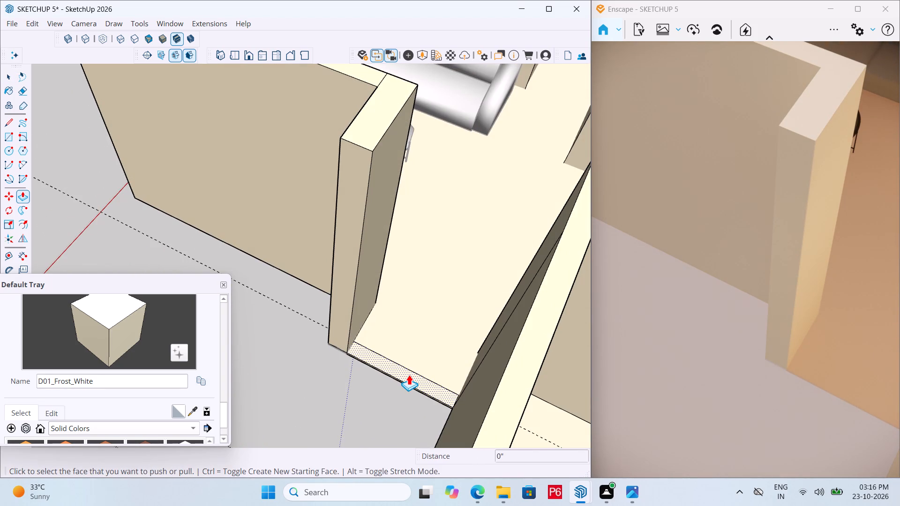
click(409, 374)
click(364, 141)
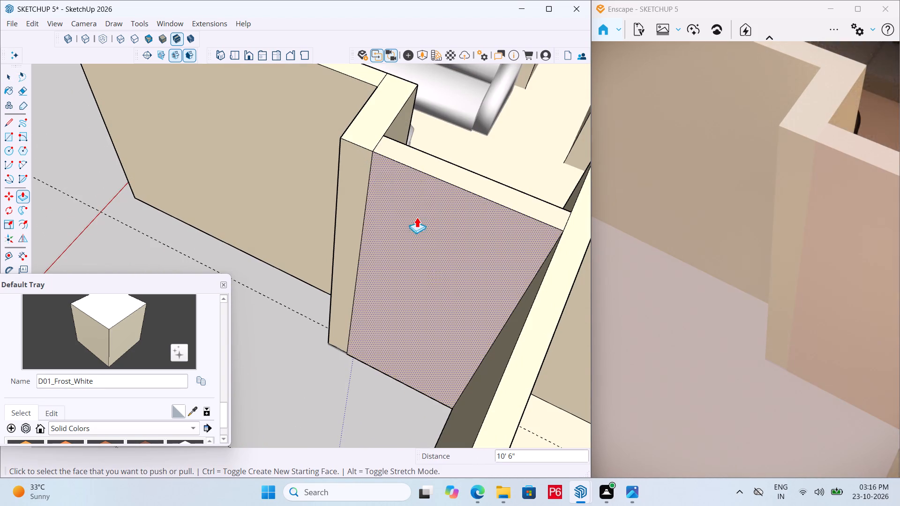
Paint the new infill wall's outer, top and inner faces with D01_Frost_White.
key(b)
click(429, 280)
click(427, 164)
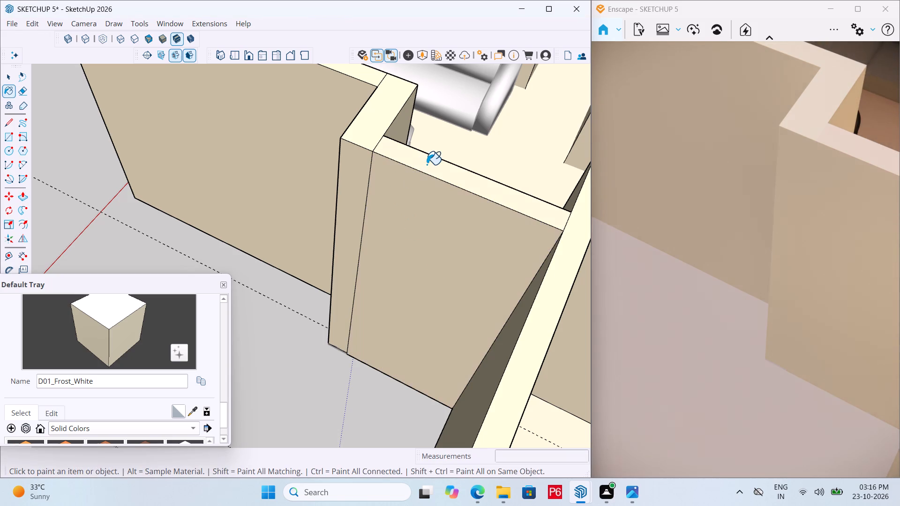
middle_drag(509, 217, 140, 200)
double_click(165, 175)
Place a vertical guide on the infill wall's outer face, about 3" from its corner with the projecting wall.
middle_drag(130, 191, 337, 204)
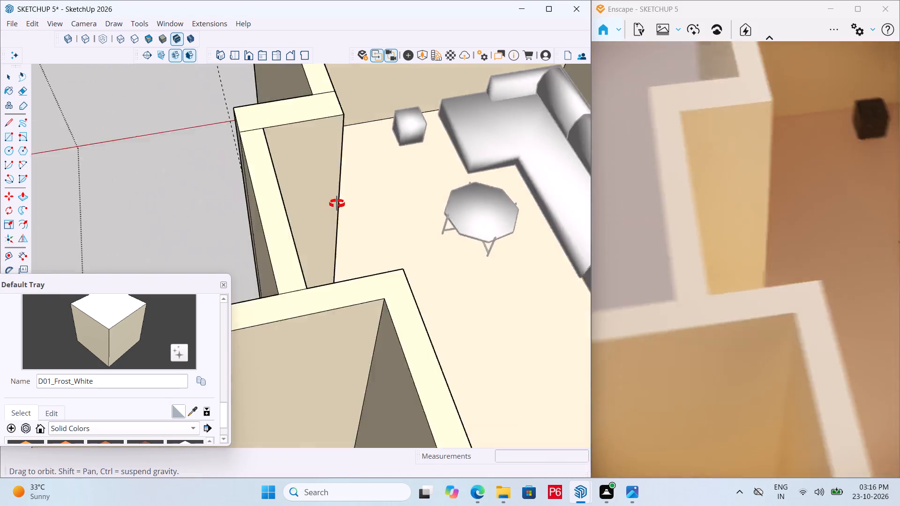
middle_drag(337, 204, 584, 179)
scroll(323, 234, down, 11)
scroll(296, 314, down, 6)
middle_drag(307, 320, 330, 312)
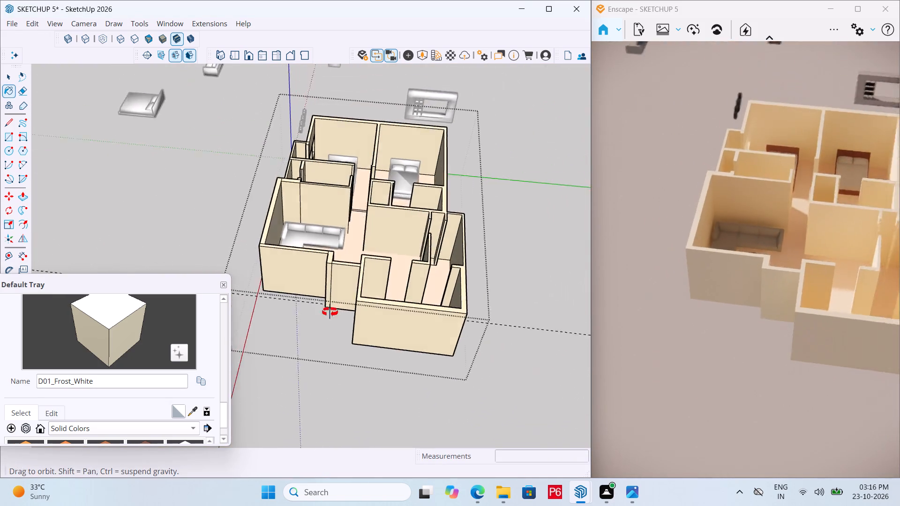
middle_drag(330, 312, 413, 263)
scroll(406, 253, up, 5)
middle_drag(374, 242, 335, 215)
scroll(335, 215, up, 4)
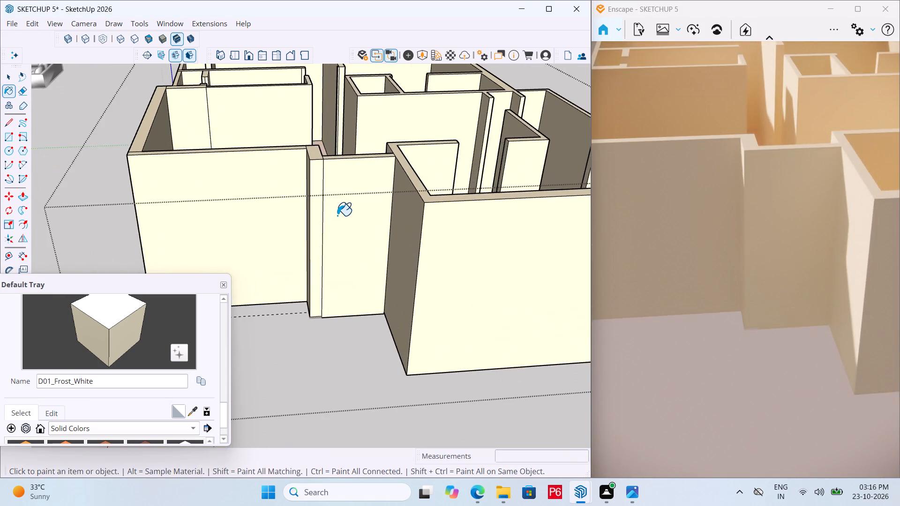
scroll(337, 216, up, 5)
key(t)
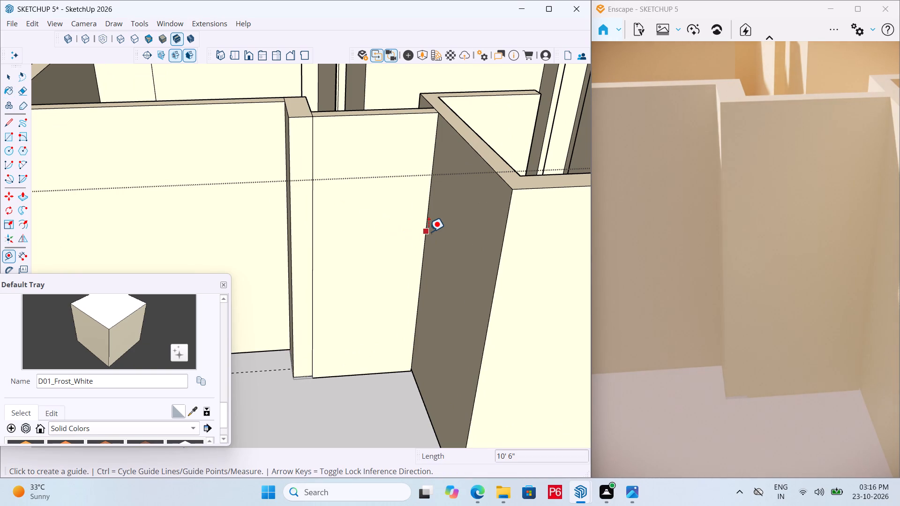
double_click(428, 232)
key(ctrl+z)
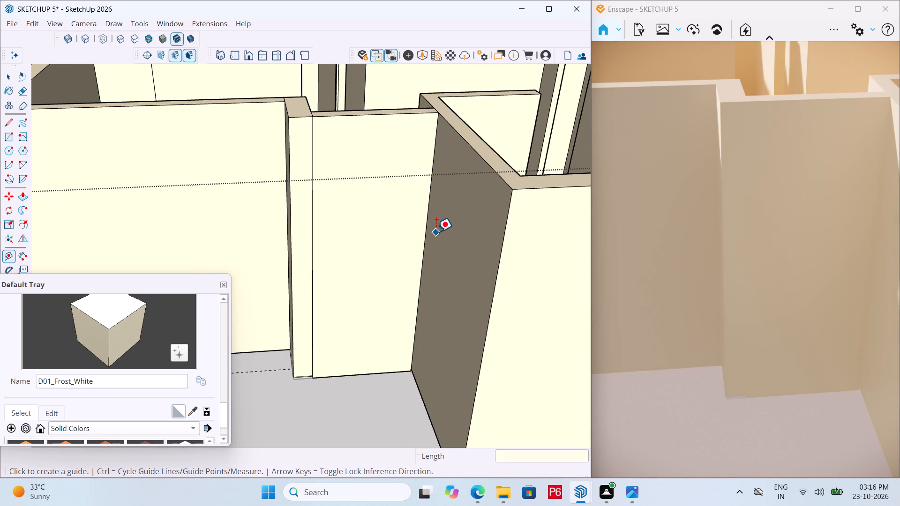
click(428, 199)
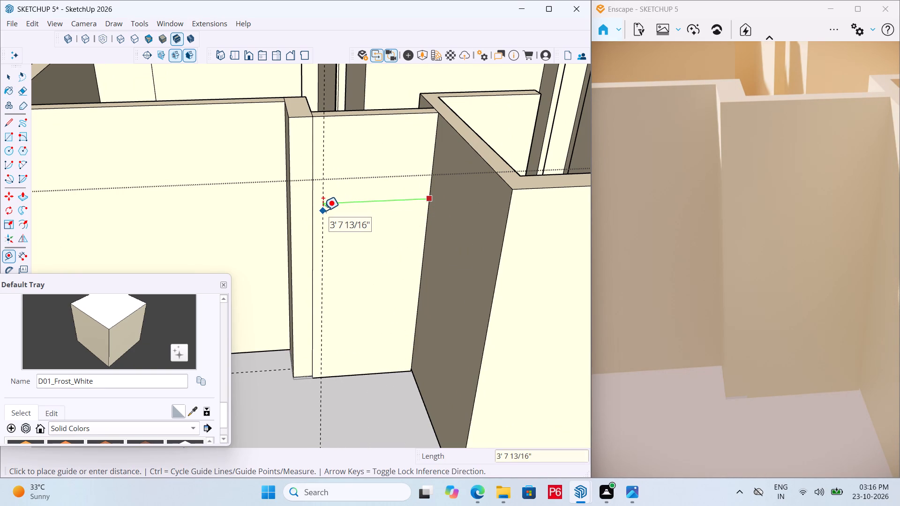
scroll(422, 204, up, 4)
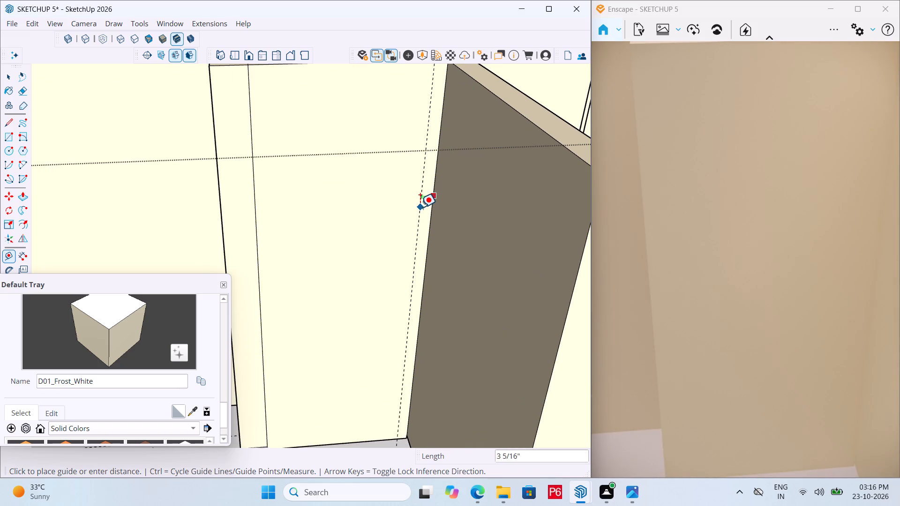
click(422, 206)
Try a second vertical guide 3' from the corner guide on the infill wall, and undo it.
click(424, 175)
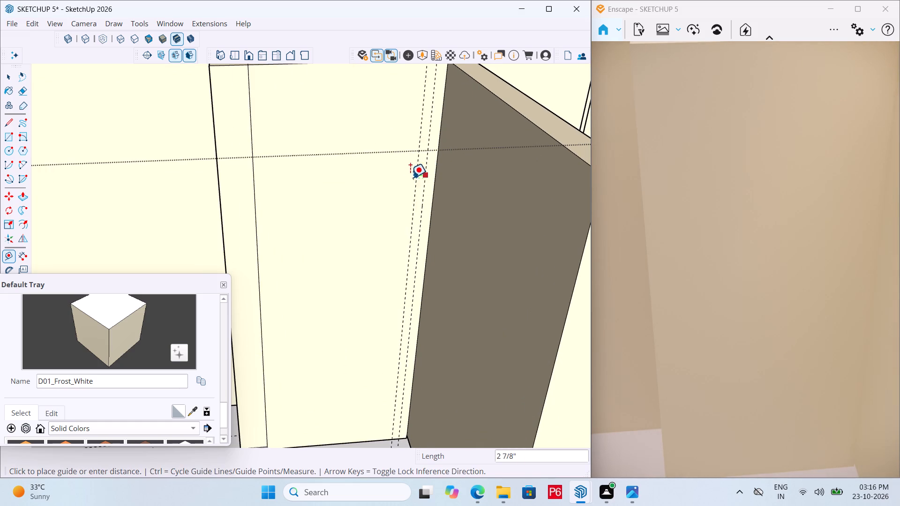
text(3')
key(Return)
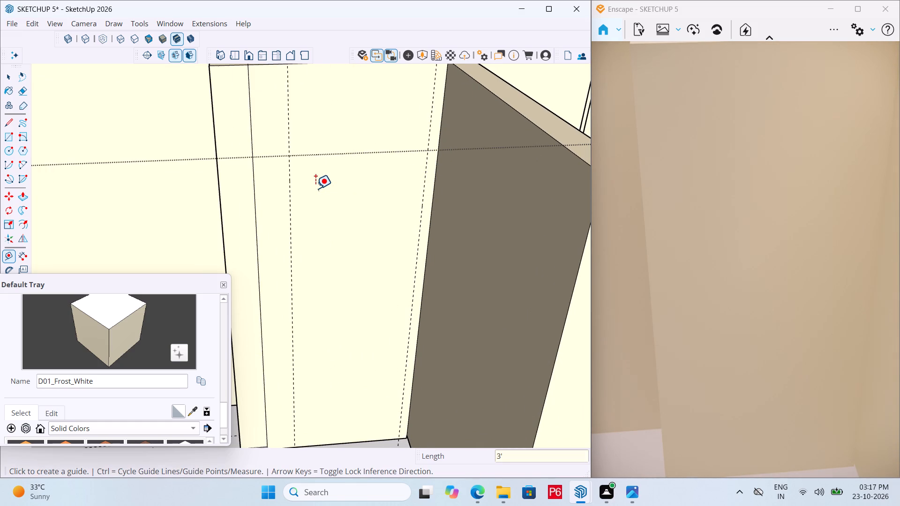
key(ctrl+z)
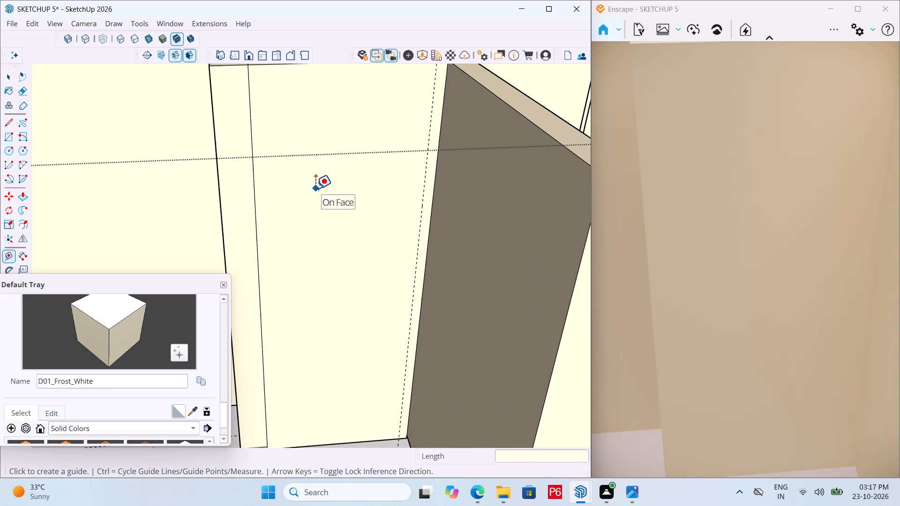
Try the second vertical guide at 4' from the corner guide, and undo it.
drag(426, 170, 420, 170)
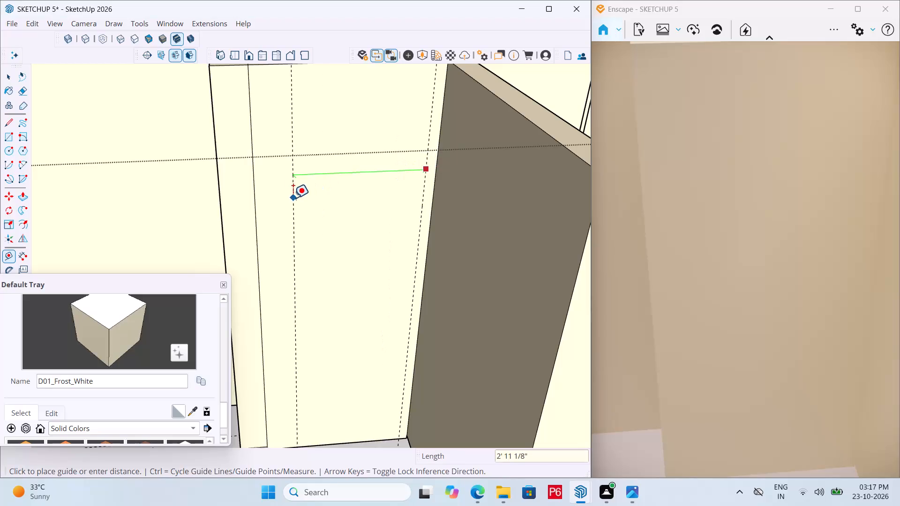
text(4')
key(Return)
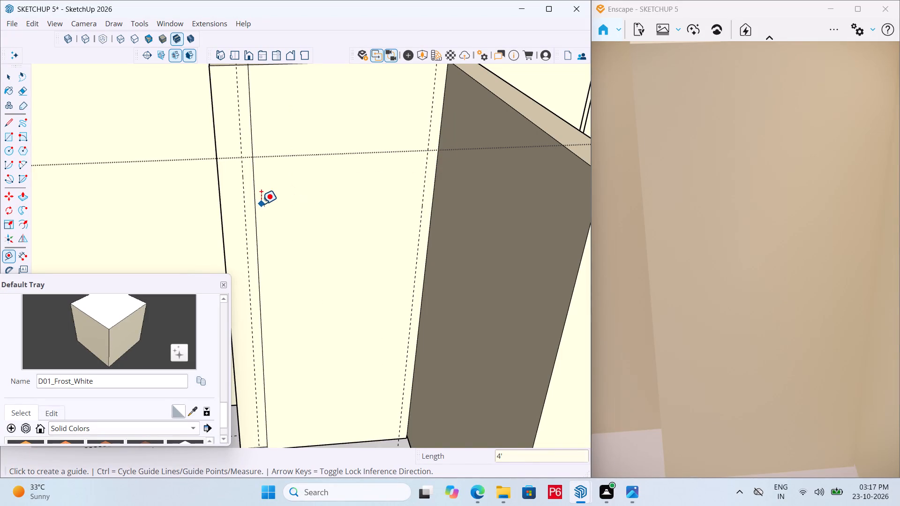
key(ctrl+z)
Place a second vertical guide on the infill wall 3' 6" from the corner guide.
click(423, 206)
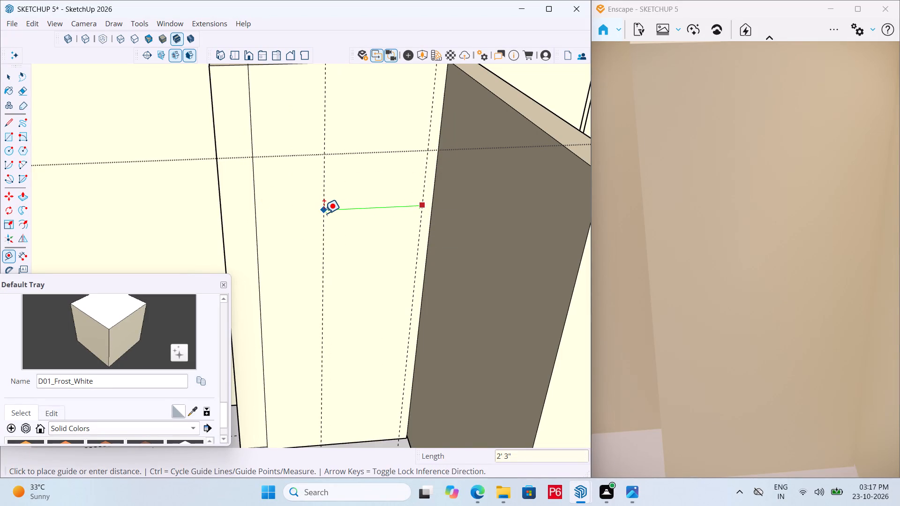
text(3'6")
key(Return)
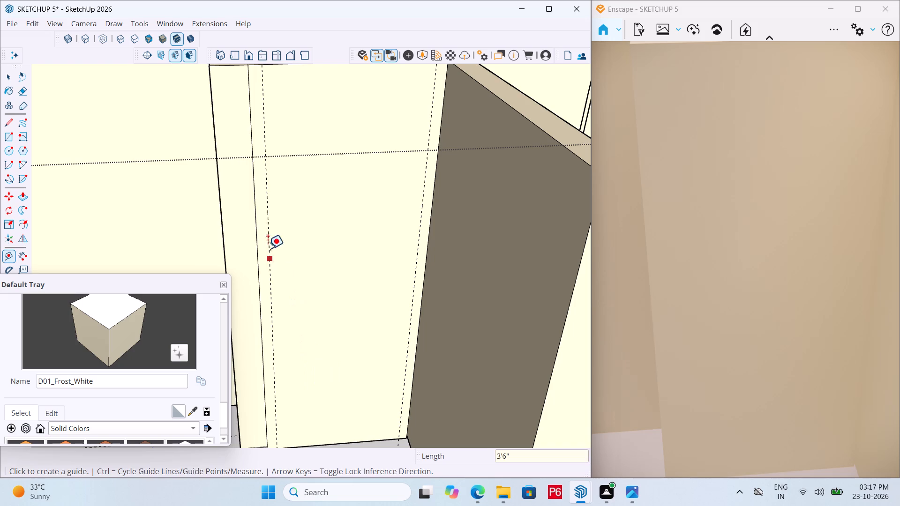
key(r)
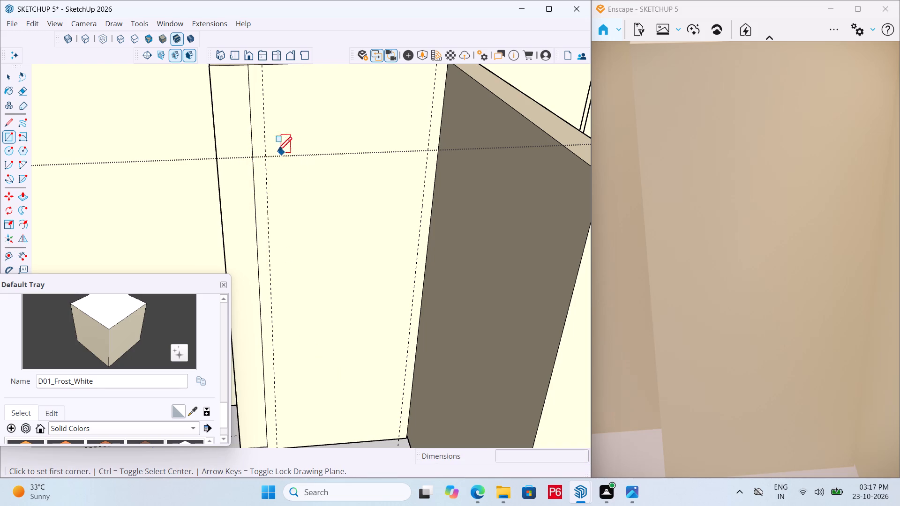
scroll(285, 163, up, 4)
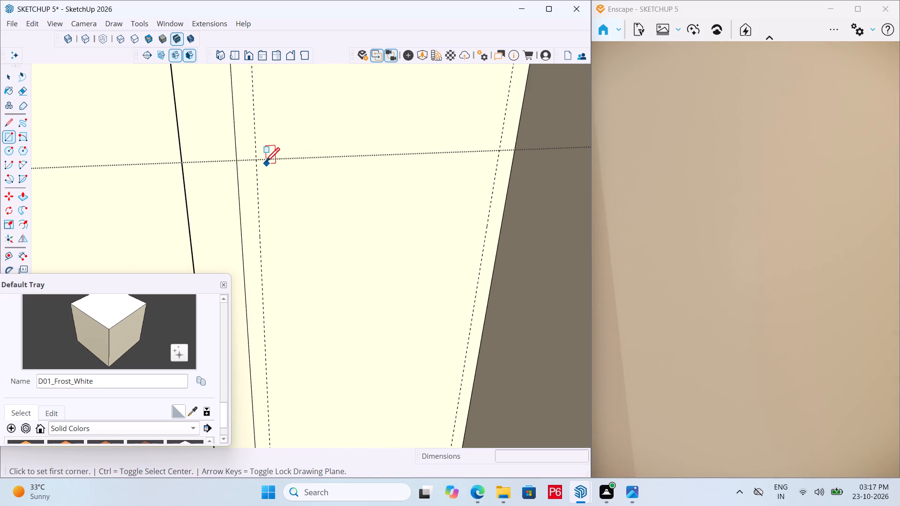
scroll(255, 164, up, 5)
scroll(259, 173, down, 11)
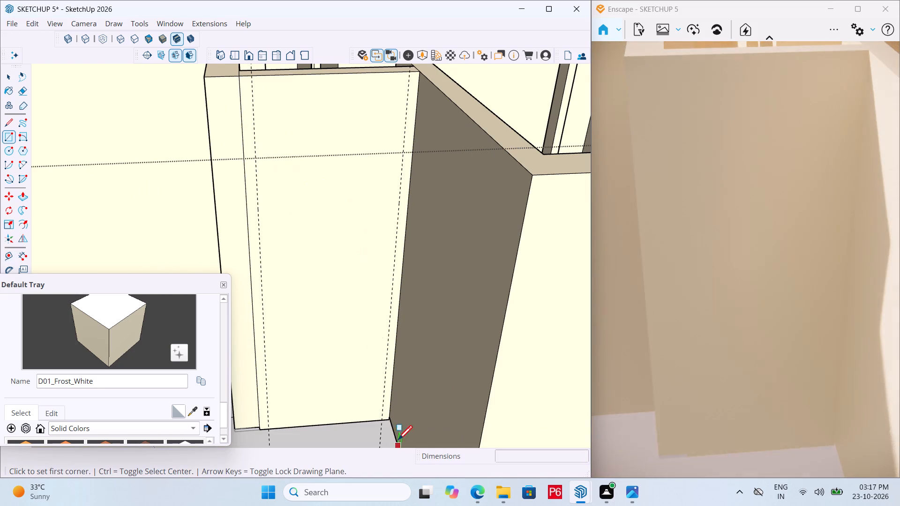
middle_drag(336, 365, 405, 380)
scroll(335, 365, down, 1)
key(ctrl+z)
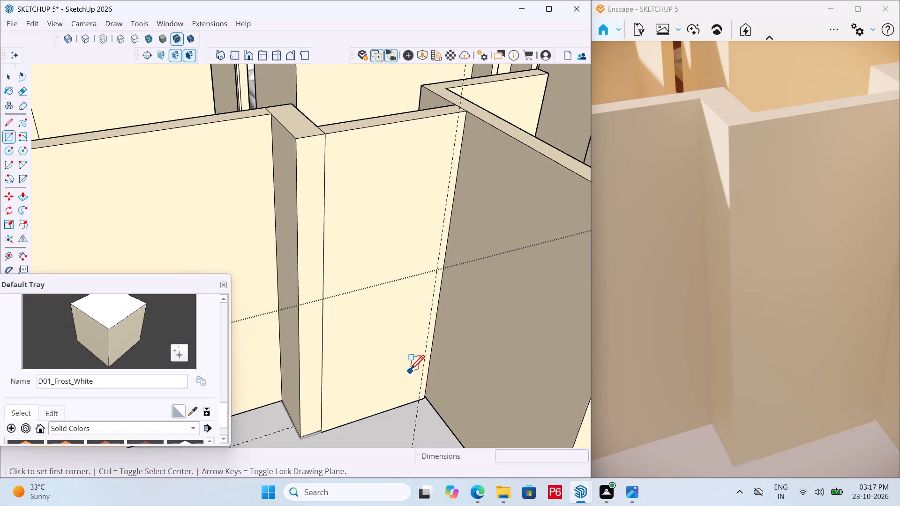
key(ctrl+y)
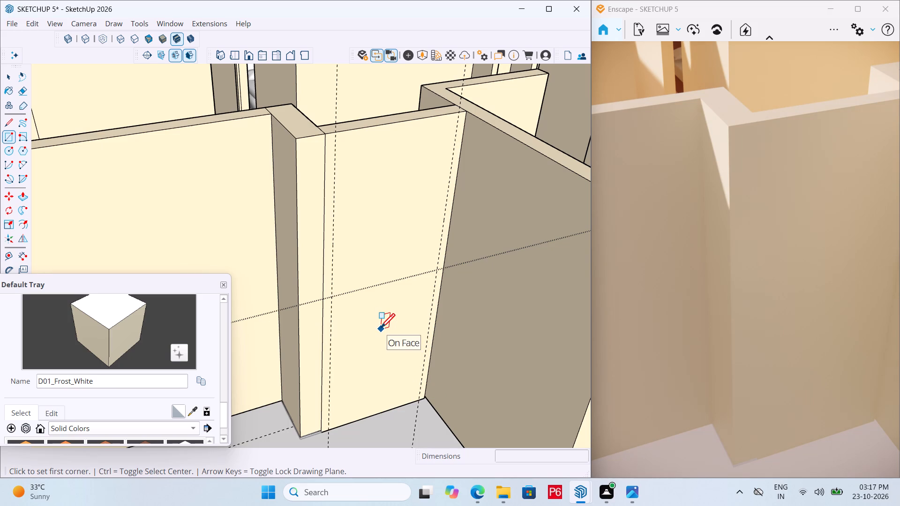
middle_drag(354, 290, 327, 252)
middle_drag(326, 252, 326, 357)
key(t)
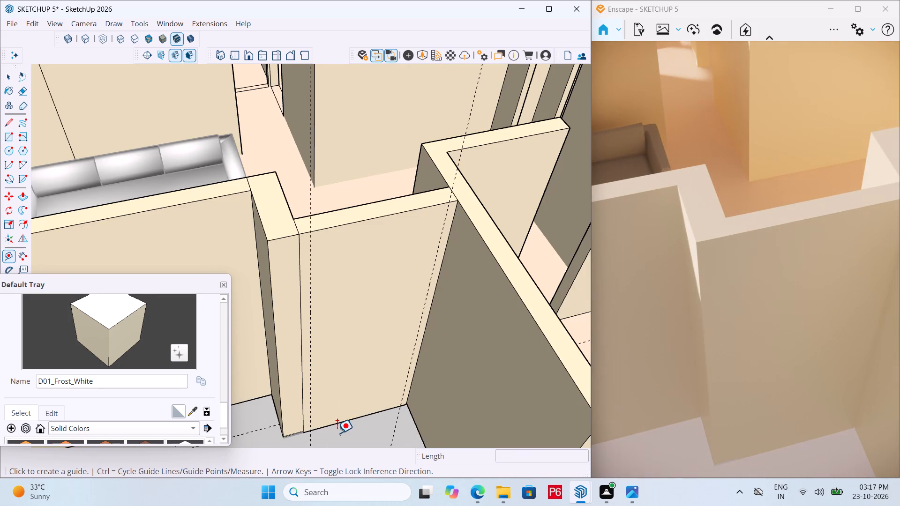
Erase the 6" floor guide that runs along the base of the infill wall.
scroll(404, 289, down, 2)
middle_drag(403, 279, 462, 162)
key(e)
drag(288, 395, 292, 389)
click(292, 389)
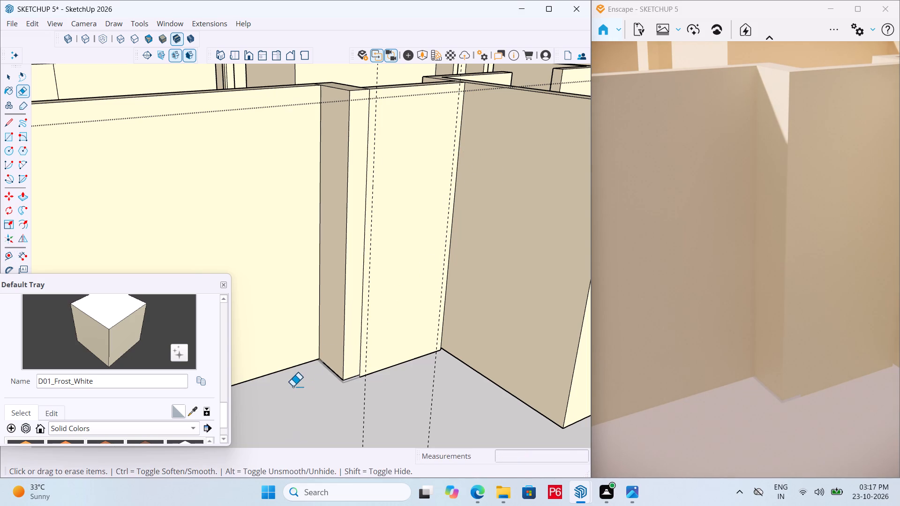
Place a horizontal guide on the infill wall 7' above its bottom edge.
scroll(523, 284, up, 2)
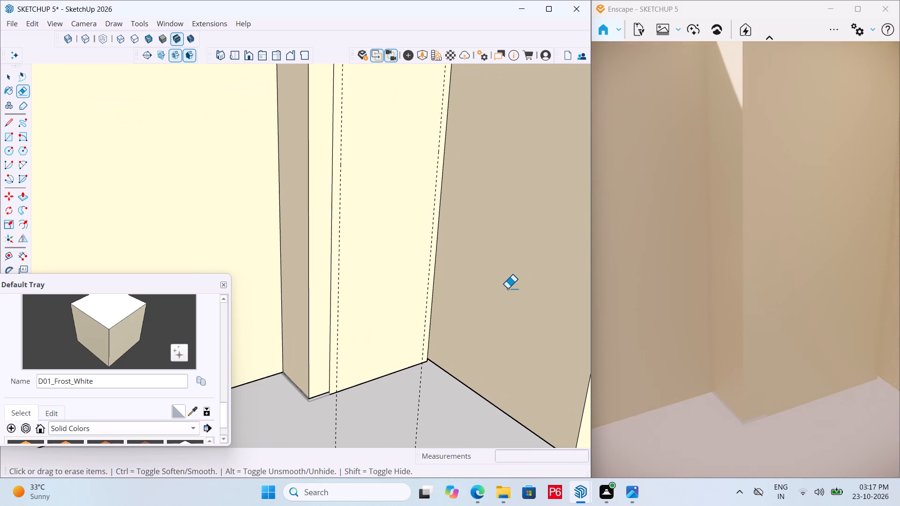
scroll(379, 346, down, 2)
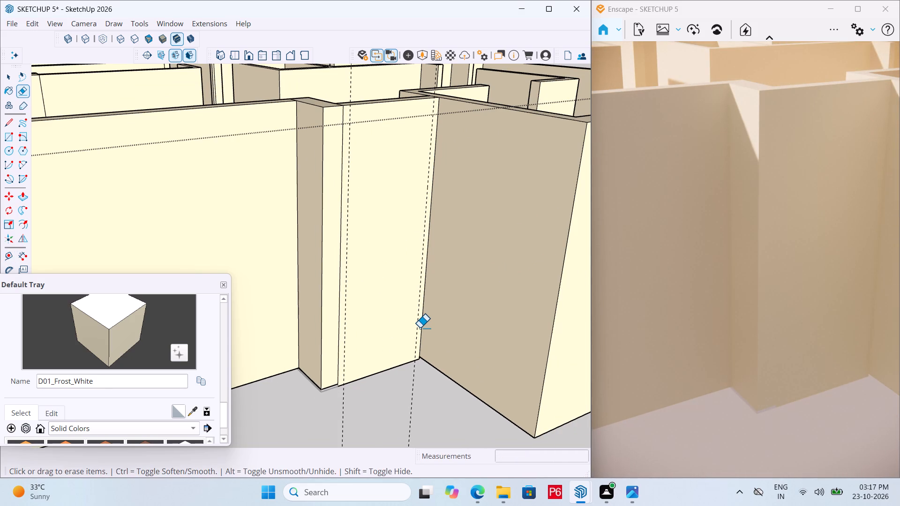
key(t)
click(389, 369)
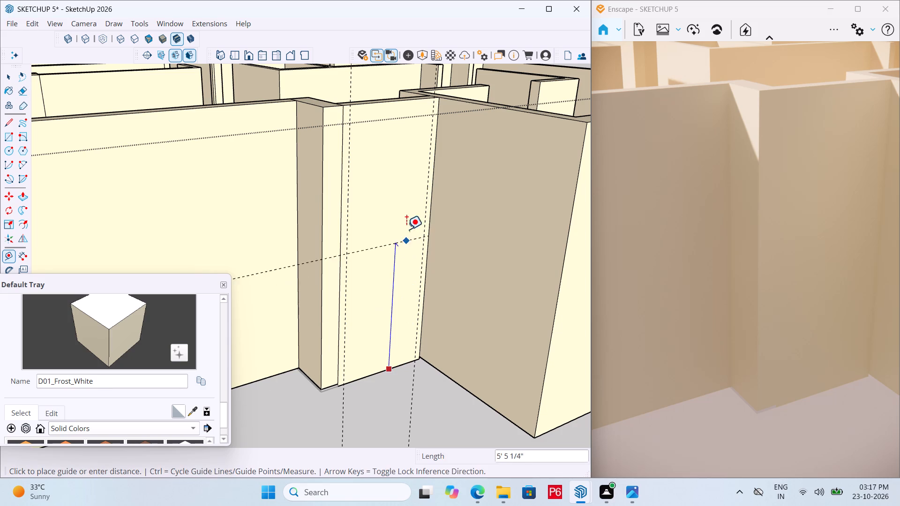
text(7')
key(Return)
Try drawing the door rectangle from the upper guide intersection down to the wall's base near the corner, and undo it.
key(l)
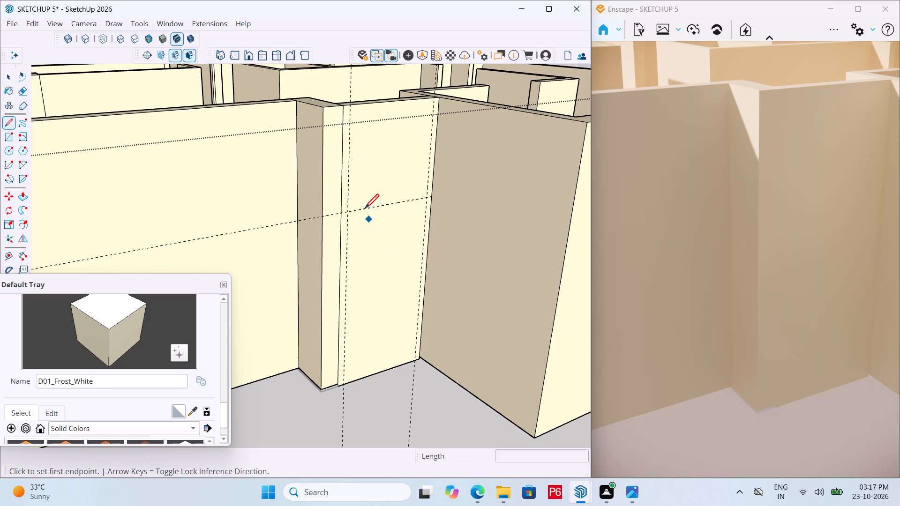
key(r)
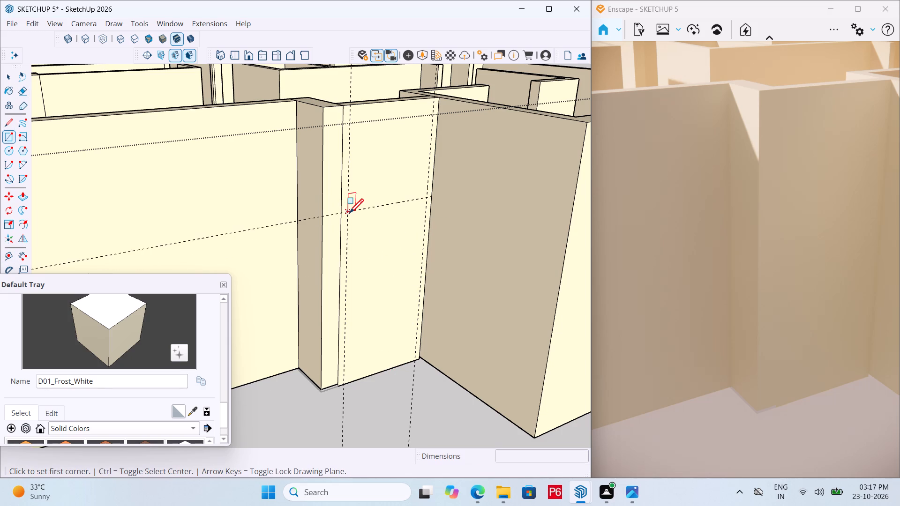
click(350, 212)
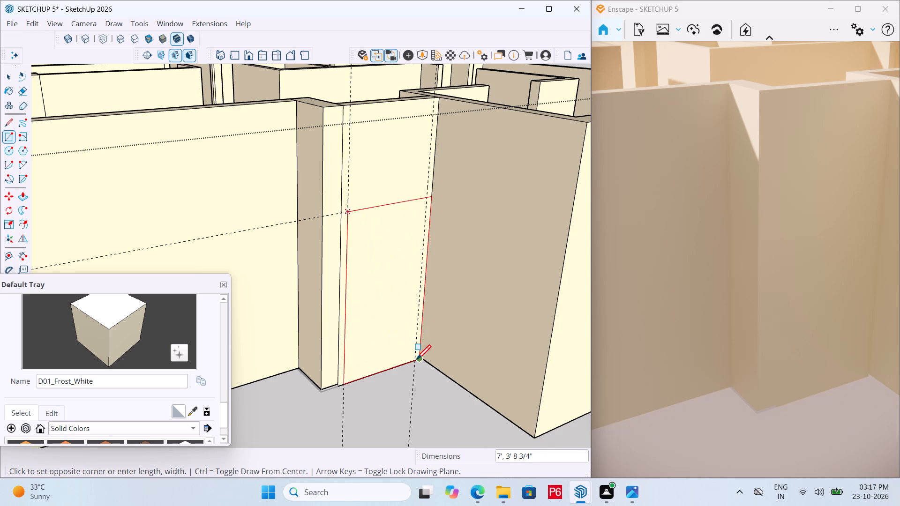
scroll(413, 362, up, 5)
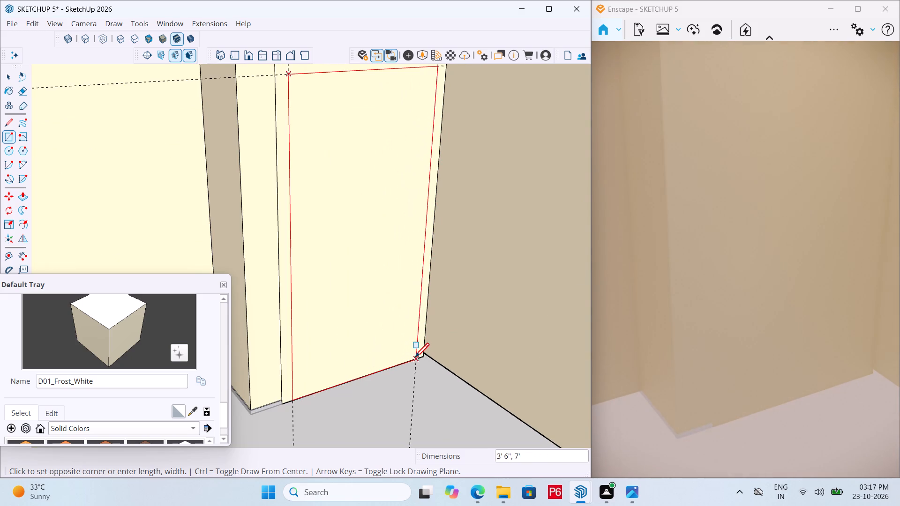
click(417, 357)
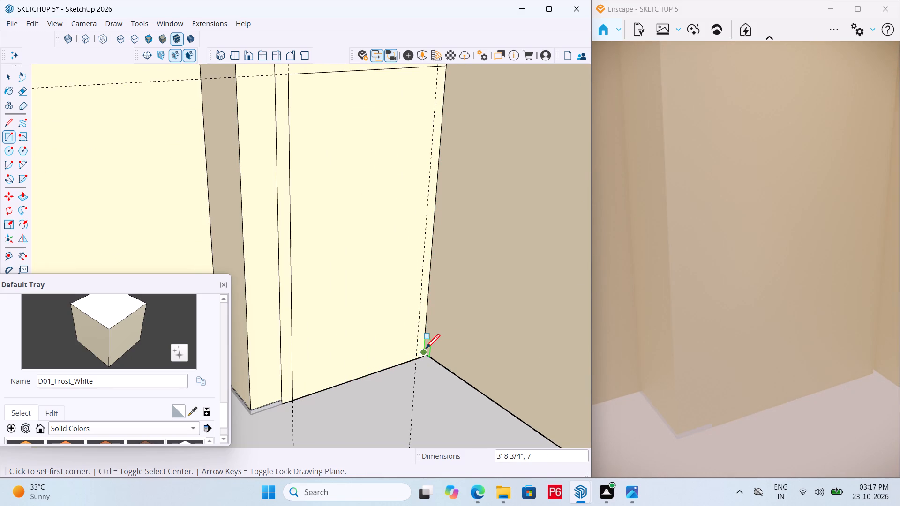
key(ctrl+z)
Draw a 3' 6" by 7' door rectangle on the infill wall between the two vertical guides, up to the horizontal guide.
scroll(393, 365, down, 5)
scroll(404, 369, up, 10)
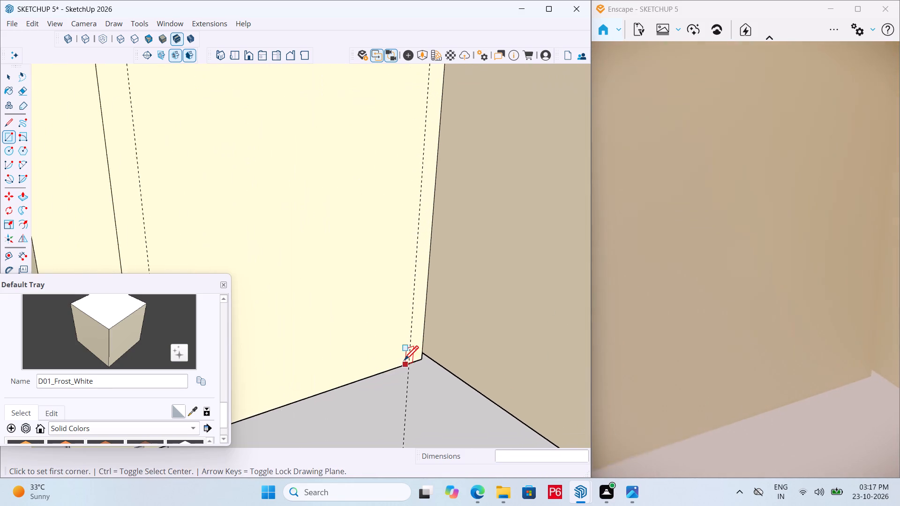
scroll(404, 362, up, 1)
click(411, 362)
scroll(380, 296, down, 13)
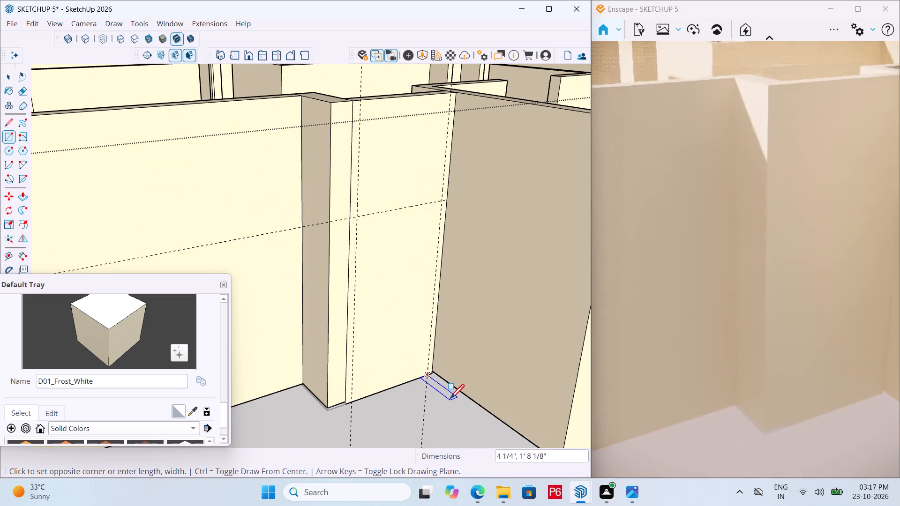
click(359, 216)
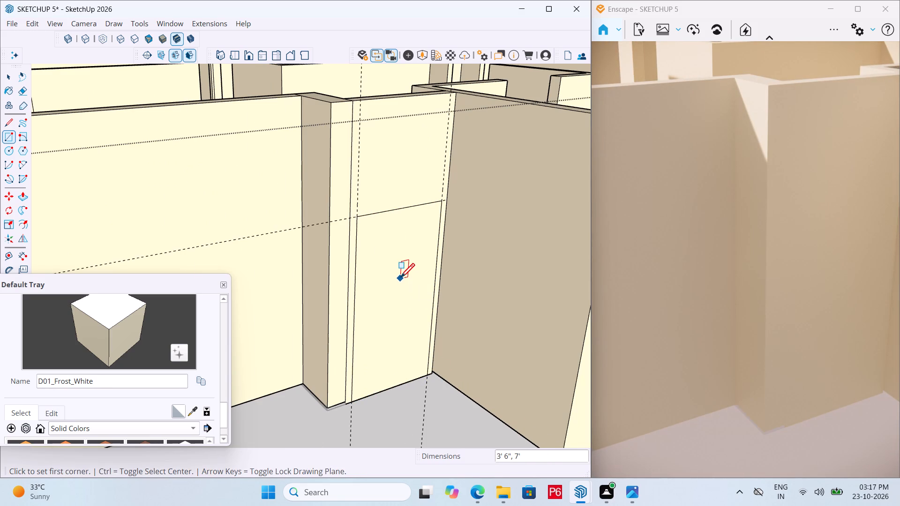
key(space)
Erase the two vertical guides and the horizontal guide around the door rectangle on the infill wall.
scroll(380, 180, up, 3)
key(r)
key(e)
click(352, 182)
drag(352, 182, 352, 182)
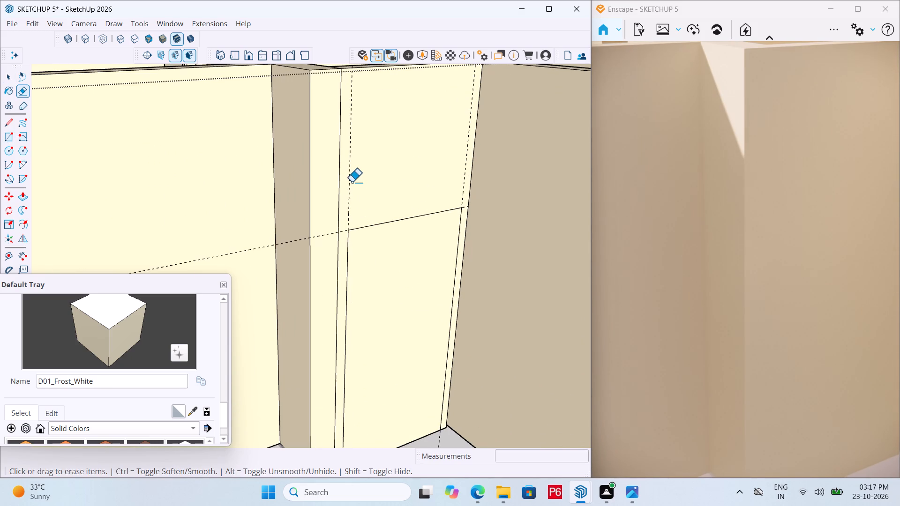
drag(352, 182, 347, 180)
drag(363, 171, 350, 175)
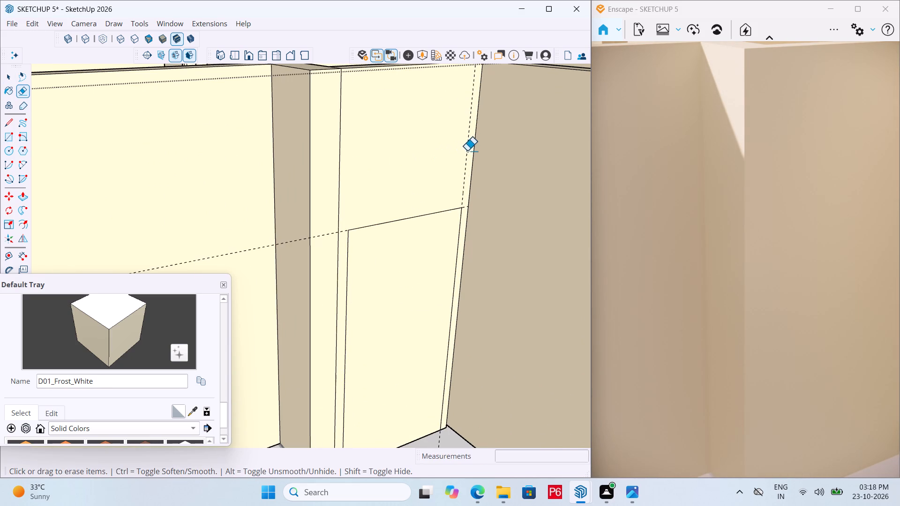
click(469, 150)
scroll(329, 269, up, 2)
drag(327, 227, 331, 214)
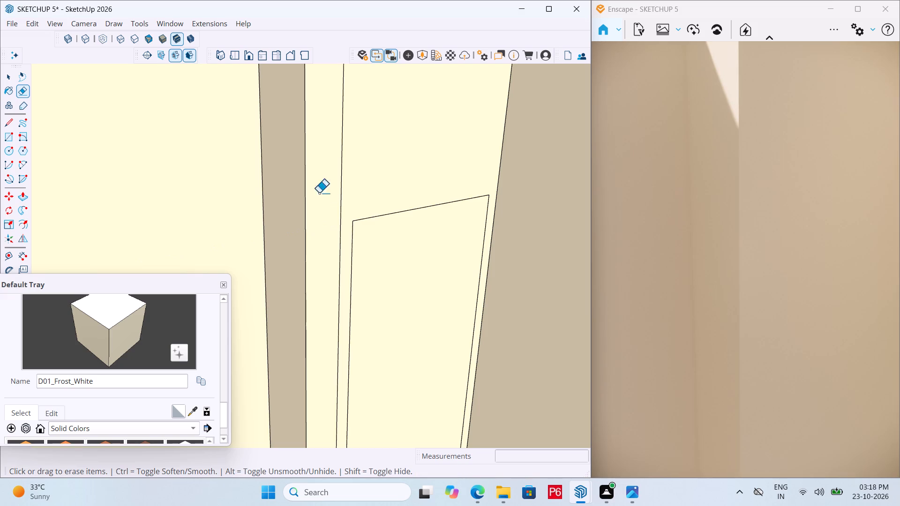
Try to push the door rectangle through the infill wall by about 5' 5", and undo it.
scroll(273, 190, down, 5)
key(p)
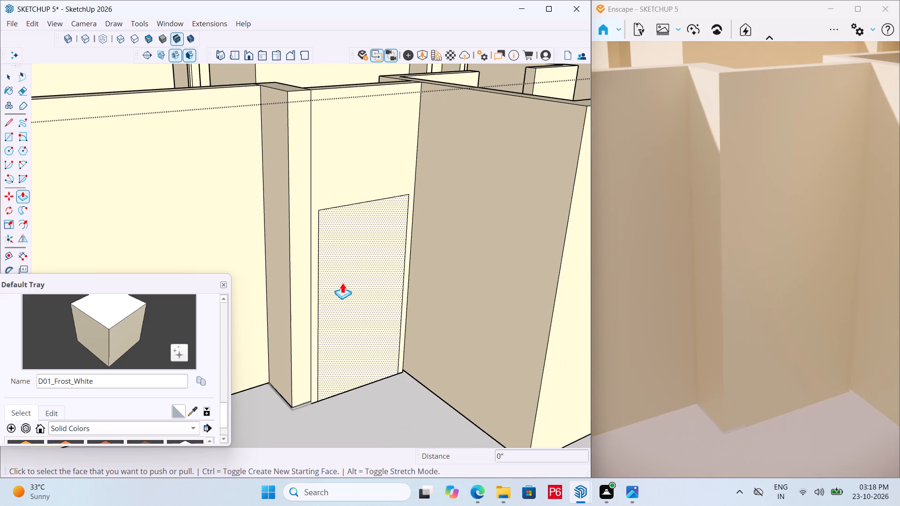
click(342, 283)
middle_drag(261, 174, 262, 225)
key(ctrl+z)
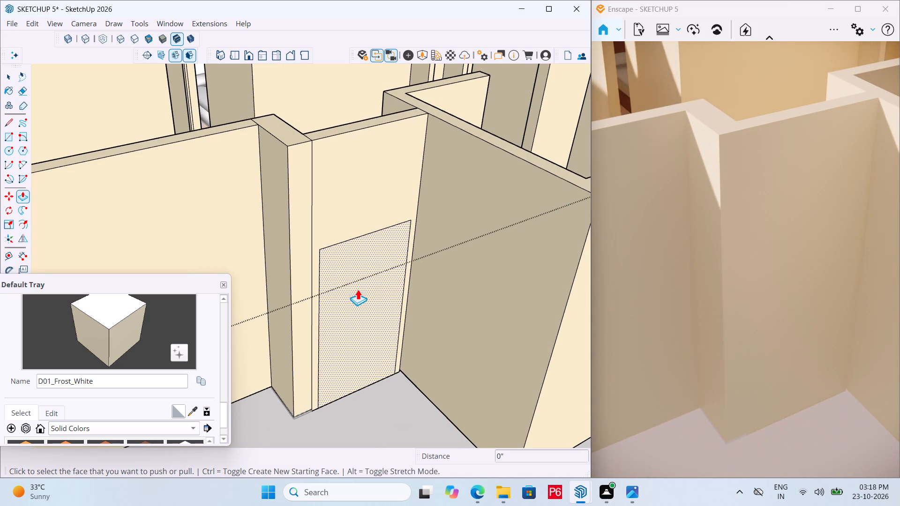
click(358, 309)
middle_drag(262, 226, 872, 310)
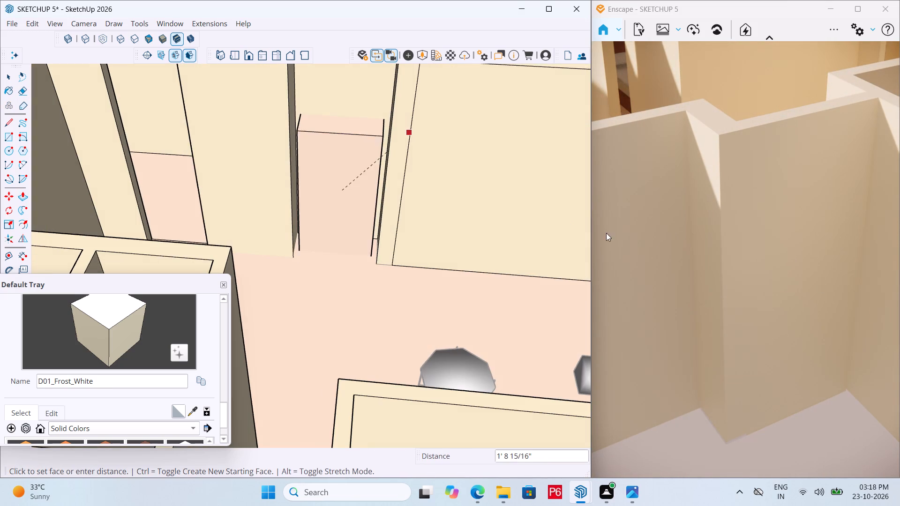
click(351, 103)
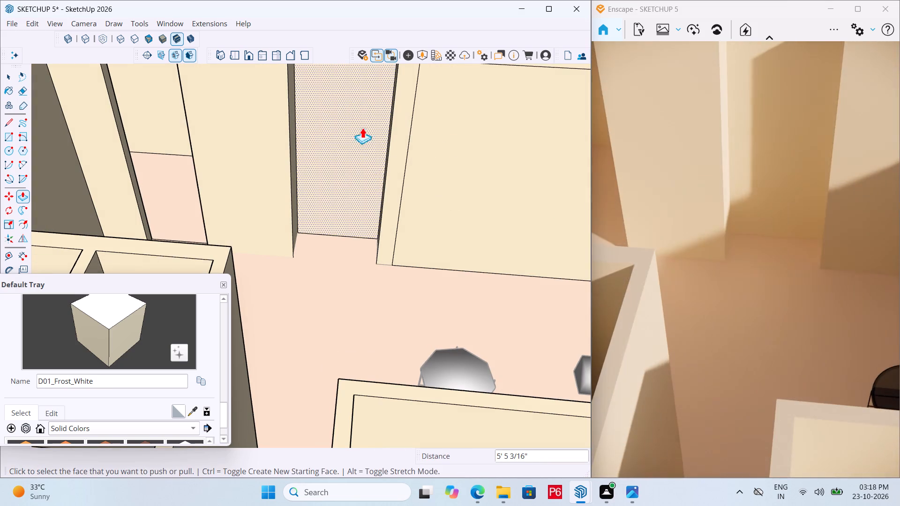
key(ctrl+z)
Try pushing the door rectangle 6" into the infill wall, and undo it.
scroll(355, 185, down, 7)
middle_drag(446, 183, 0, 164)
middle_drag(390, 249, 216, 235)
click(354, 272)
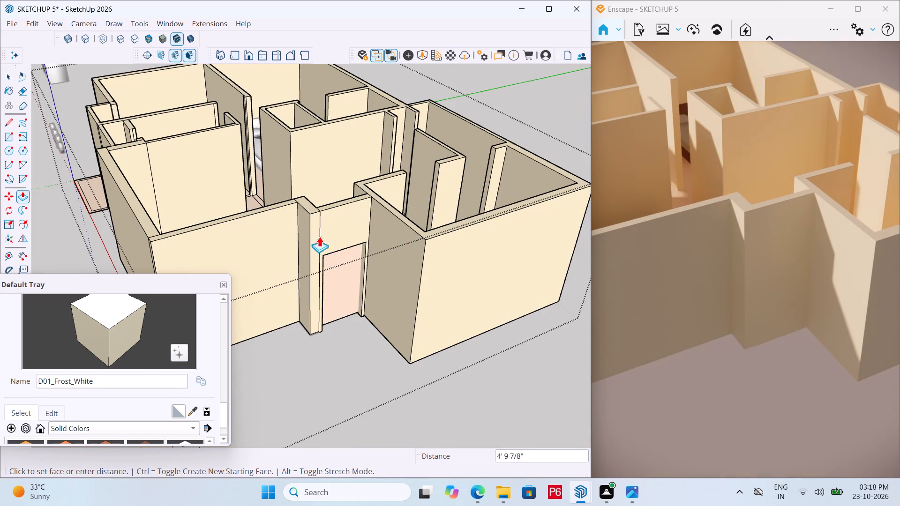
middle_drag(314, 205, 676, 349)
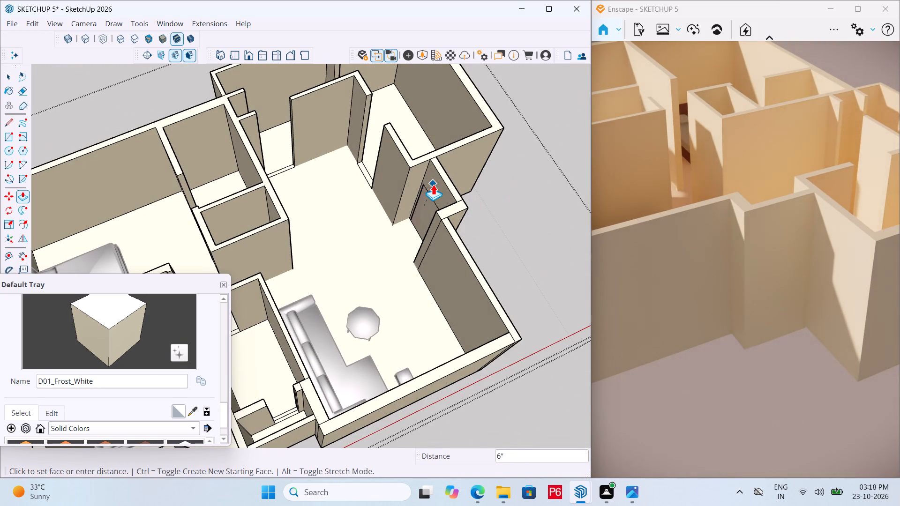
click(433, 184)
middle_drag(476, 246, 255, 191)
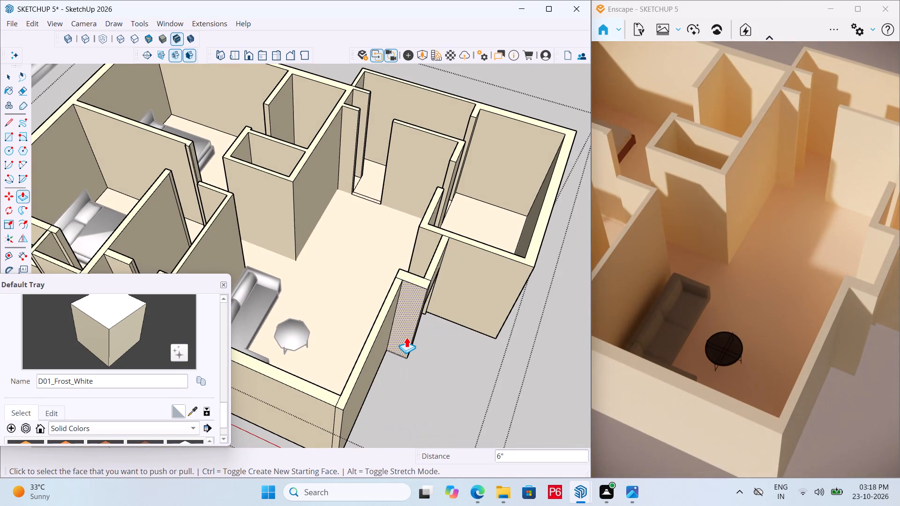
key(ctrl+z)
Push the door rectangle 6" through to the inner side of the infill wall.
middle_drag(418, 362, 270, 270)
click(372, 316)
middle_drag(340, 294, 376, 329)
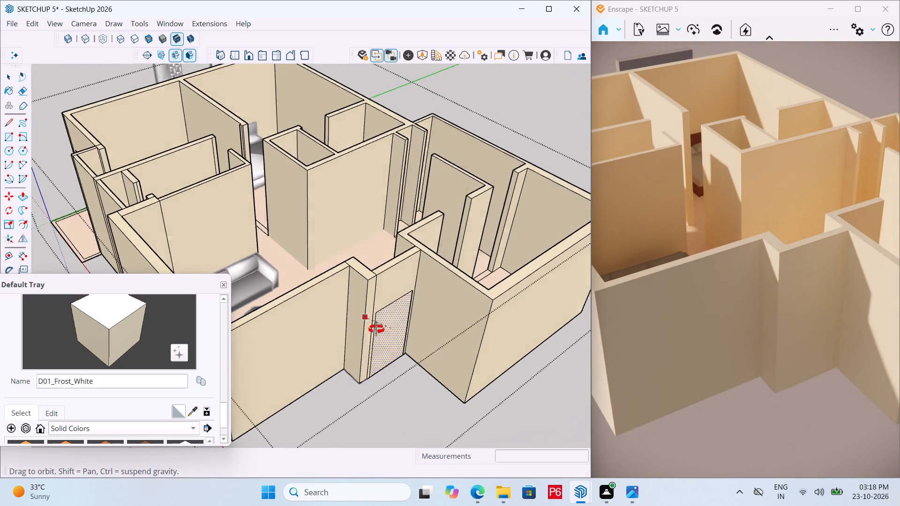
middle_drag(376, 329, 379, 332)
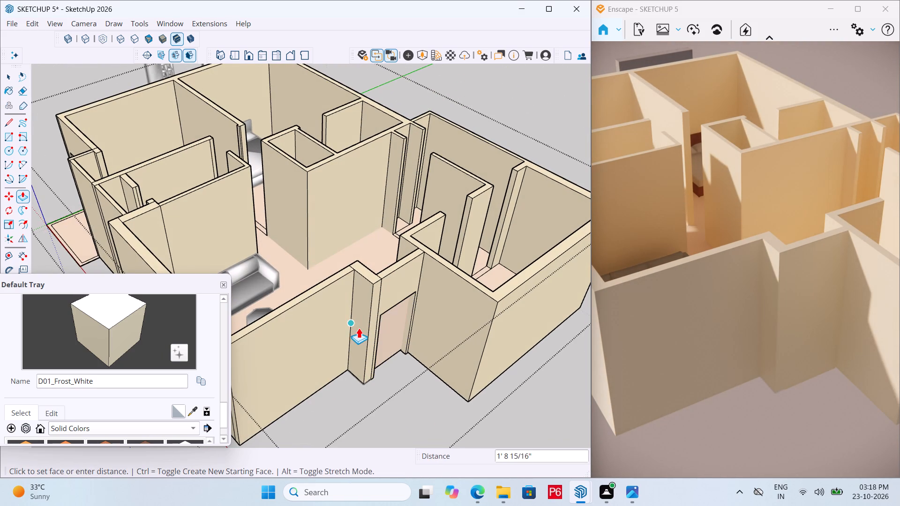
middle_drag(285, 279, 752, 347)
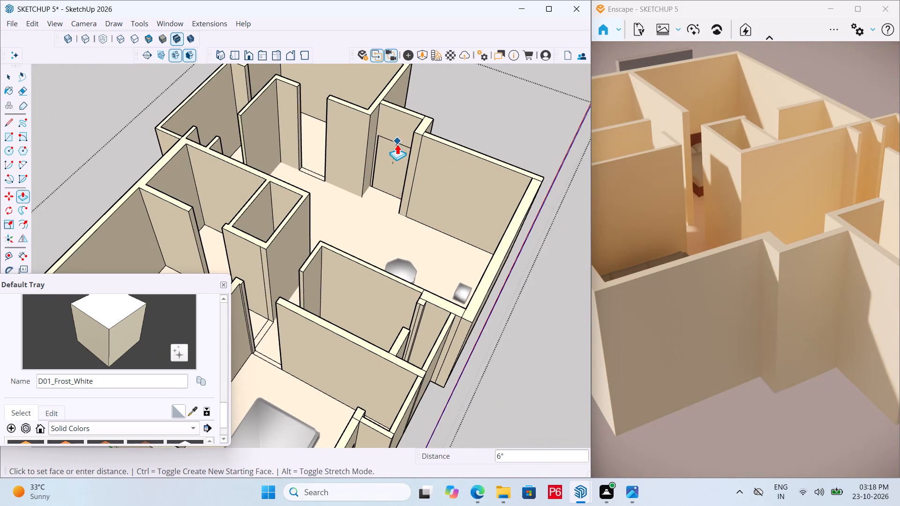
click(396, 136)
middle_drag(498, 157, 70, 161)
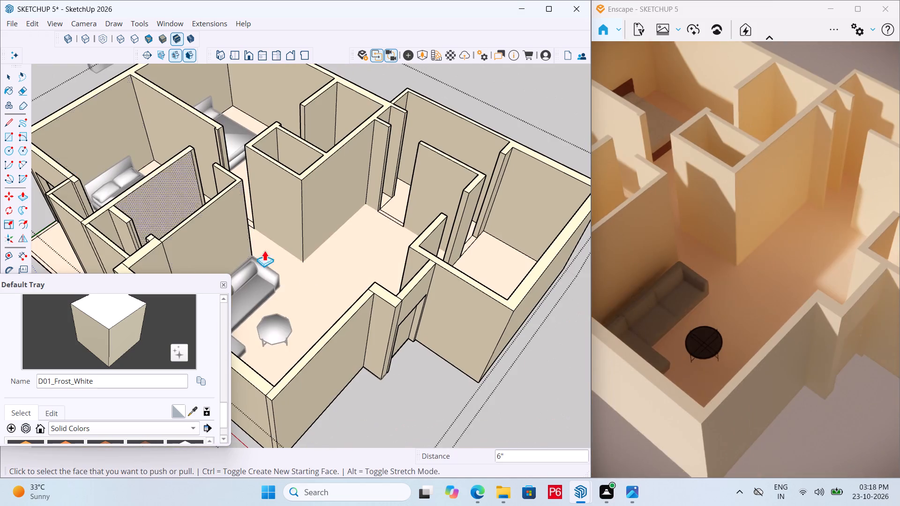
Delete the leftover face that closes the door opening in the infill wall.
scroll(383, 316, down, 1)
middle_drag(383, 316, 188, 44)
key(space)
middle_drag(278, 133, 329, 235)
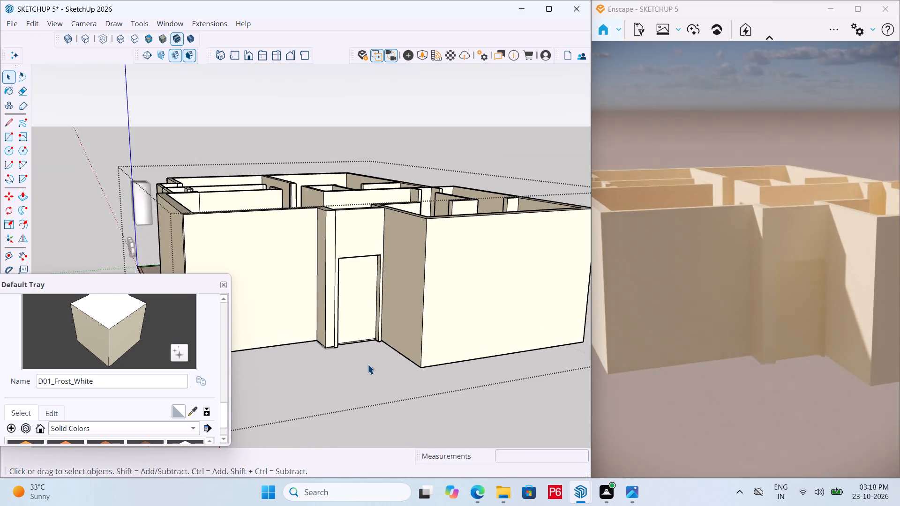
scroll(367, 364, up, 5)
click(337, 252)
middle_drag(327, 286, 325, 372)
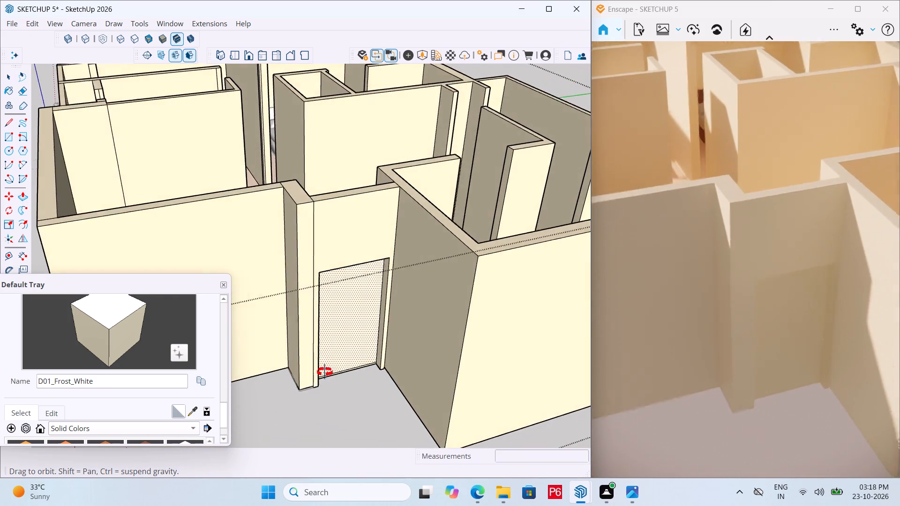
middle_drag(325, 372, 324, 345)
scroll(326, 327, up, 1)
key(space)
click(355, 295)
key(Delete)
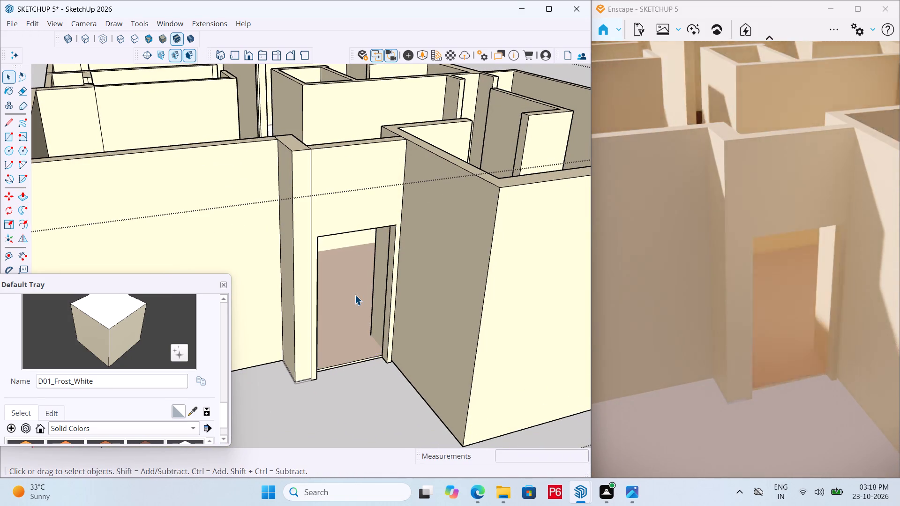
Save the model.
middle_drag(343, 327, 462, 362)
key(ctrl+s)
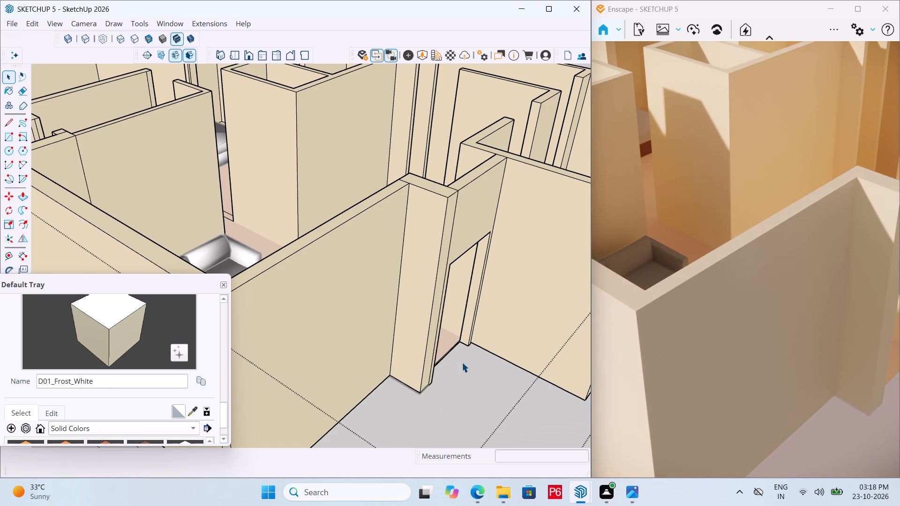
key(ctrl+s)
key(ctrl+s)
key(ctrl+s)
key(ctrl+s)
key(ctrl+s)
key(ctrl+s)
key(ctrl+s)
Examine the new door opening from inside and outside, and the apartment's walls from all sides.
scroll(342, 354, down, 3)
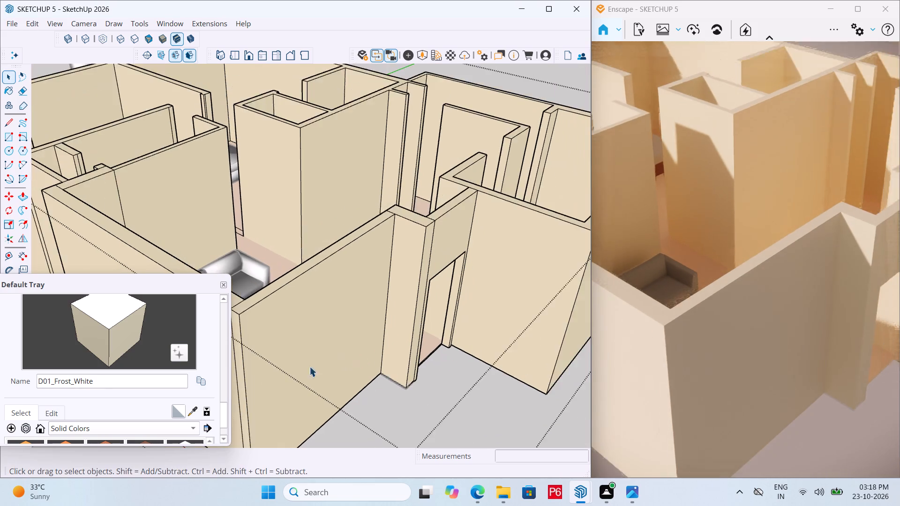
scroll(309, 366, down, 3)
middle_drag(397, 340, 725, 332)
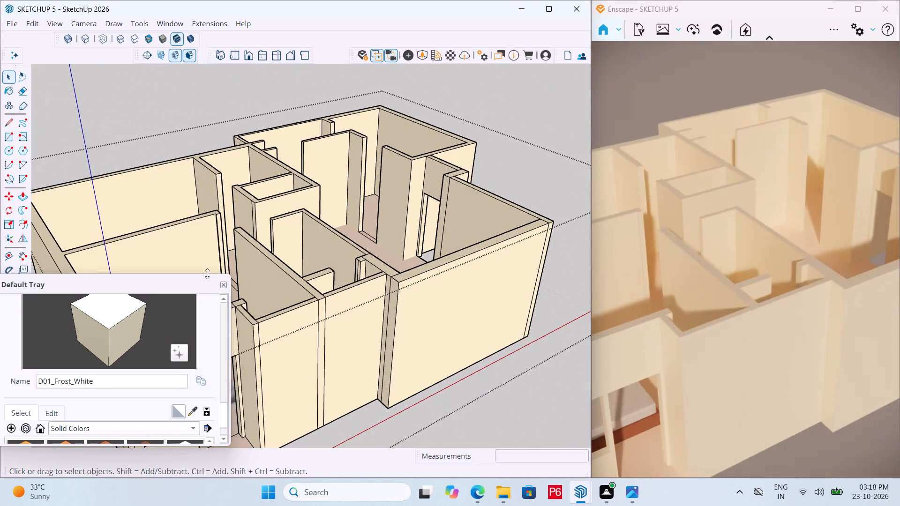
middle_drag(215, 277, 503, 289)
middle_drag(311, 278, 596, 272)
middle_drag(271, 276, 529, 293)
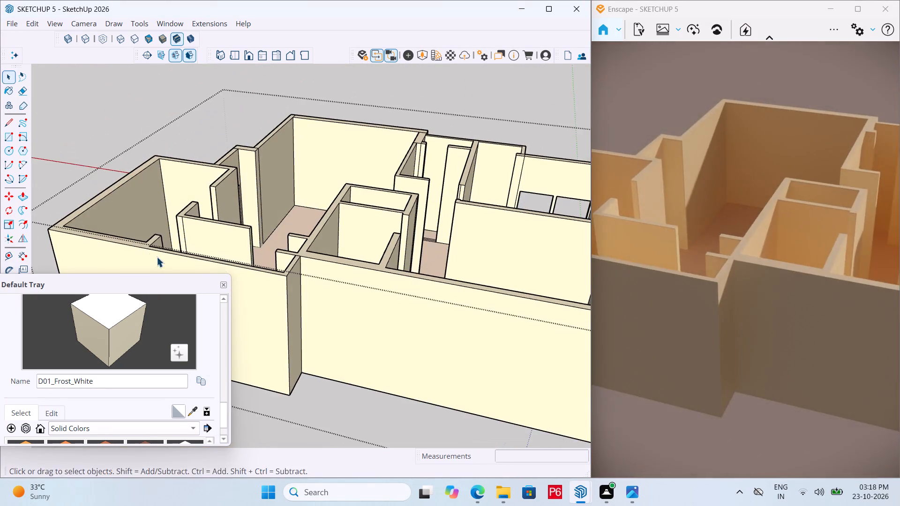
middle_drag(157, 257, 556, 258)
middle_drag(328, 249, 694, 264)
middle_drag(366, 223, 429, 226)
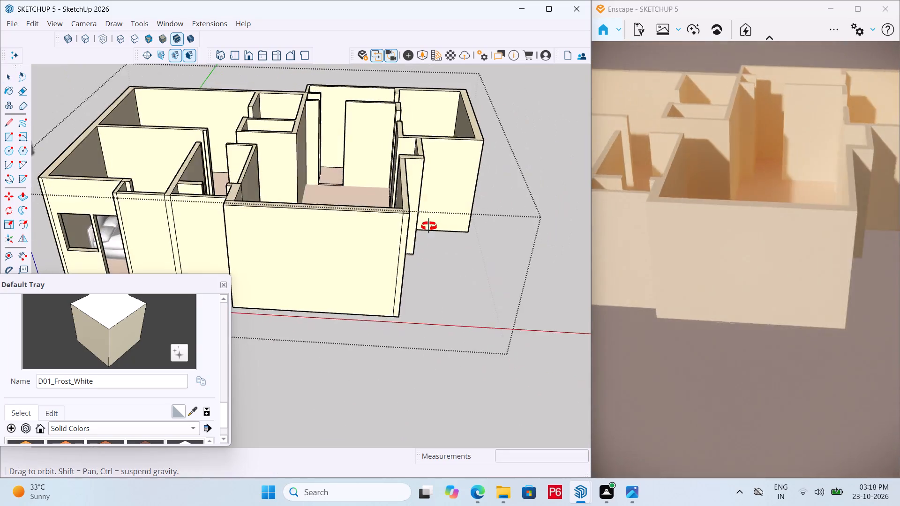
middle_drag(429, 226, 150, 226)
scroll(310, 235, up, 11)
middle_drag(436, 289, 280, 274)
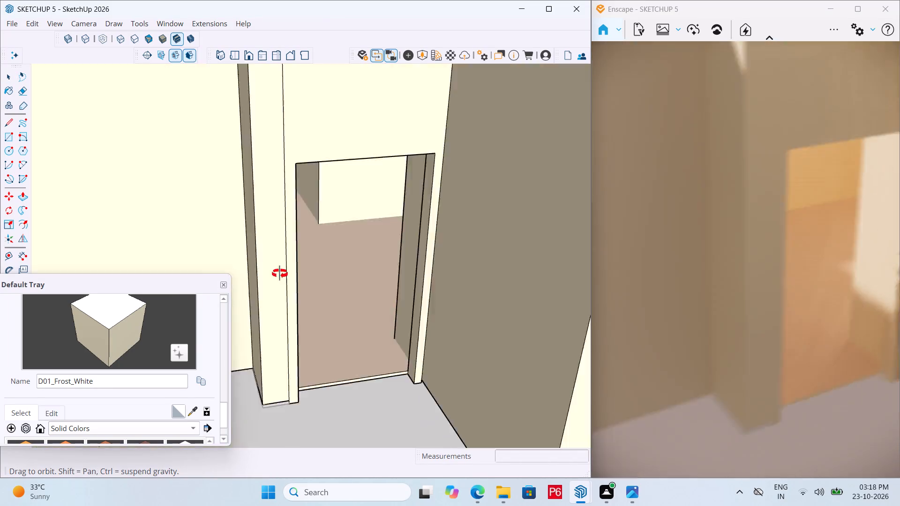
middle_drag(280, 274, 249, 303)
scroll(306, 265, down, 7)
scroll(390, 249, down, 8)
scroll(446, 260, up, 1)
scroll(377, 260, down, 7)
middle_drag(321, 251, 220, 357)
middle_drag(312, 293, 138, 197)
scroll(296, 210, down, 2)
middle_drag(281, 225, 22, 220)
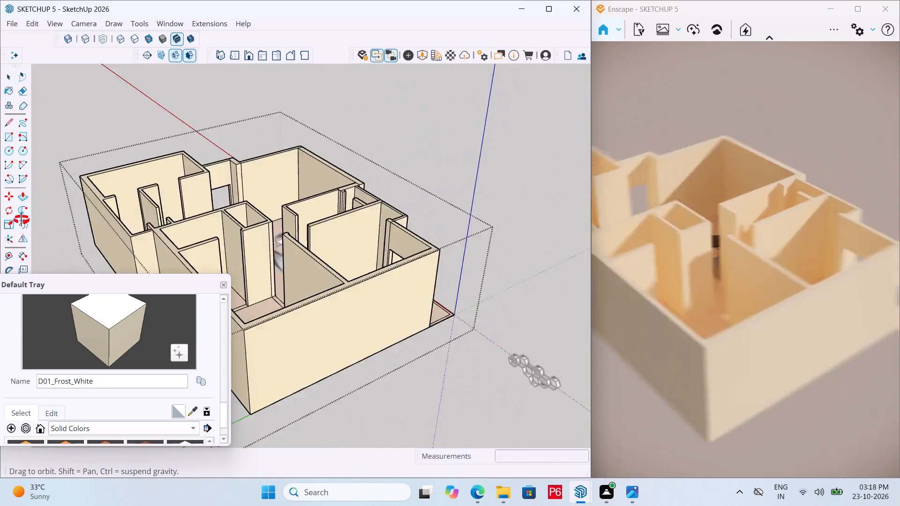
middle_drag(22, 220, 0, 222)
scroll(146, 193, up, 13)
middle_drag(426, 144, 317, 213)
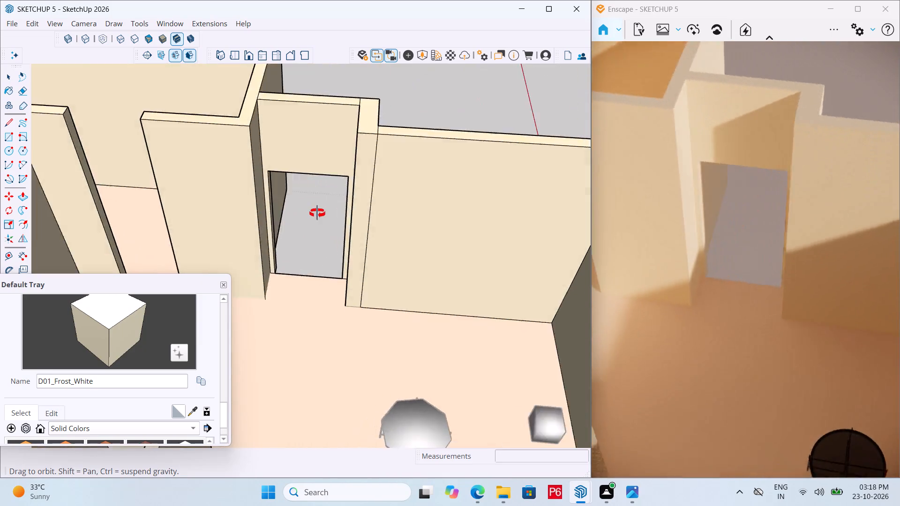
middle_drag(317, 213, 560, 201)
middle_drag(59, 189, 570, 218)
scroll(199, 243, down, 6)
scroll(244, 266, down, 1)
middle_drag(269, 266, 427, 214)
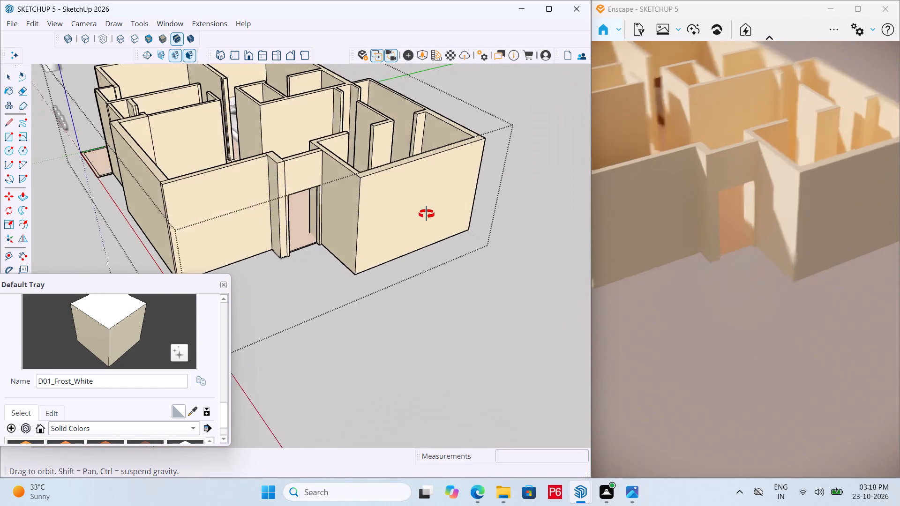
middle_drag(427, 214, 433, 208)
middle_drag(341, 218, 358, 208)
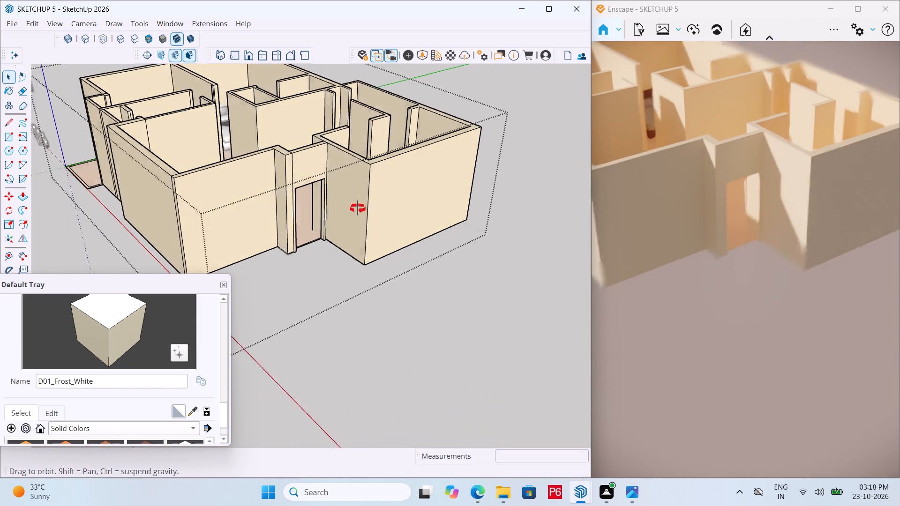
middle_drag(358, 208, 388, 186)
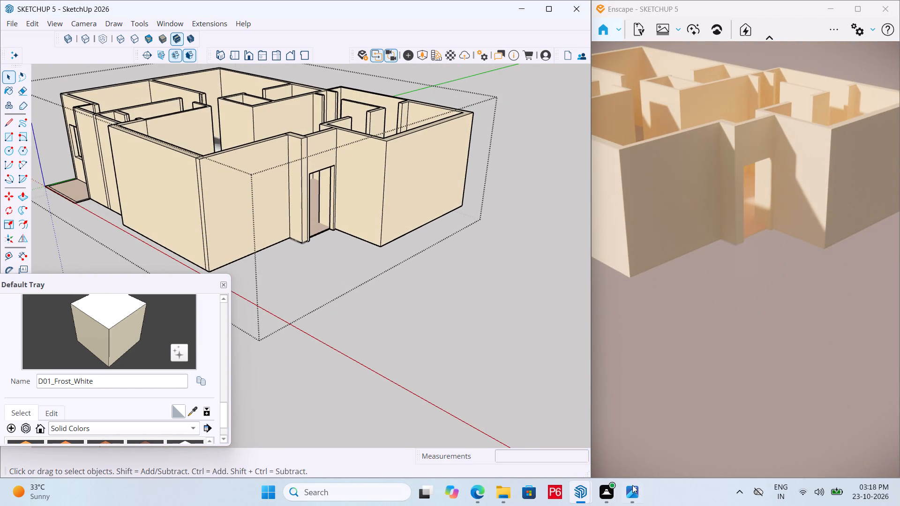
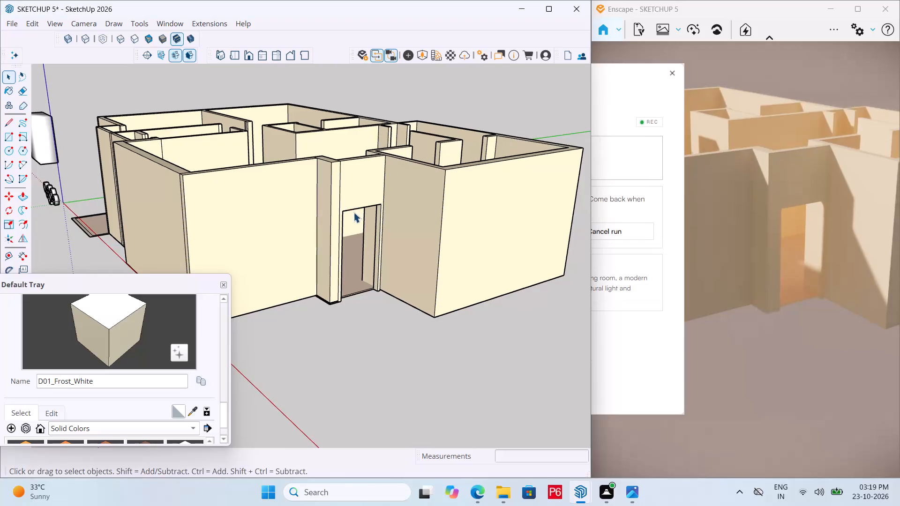
Save the model.
key(ctrl+s)
key(ctrl+s)
key(ctrl+s)
key(ctrl+s)
key(ctrl+s)
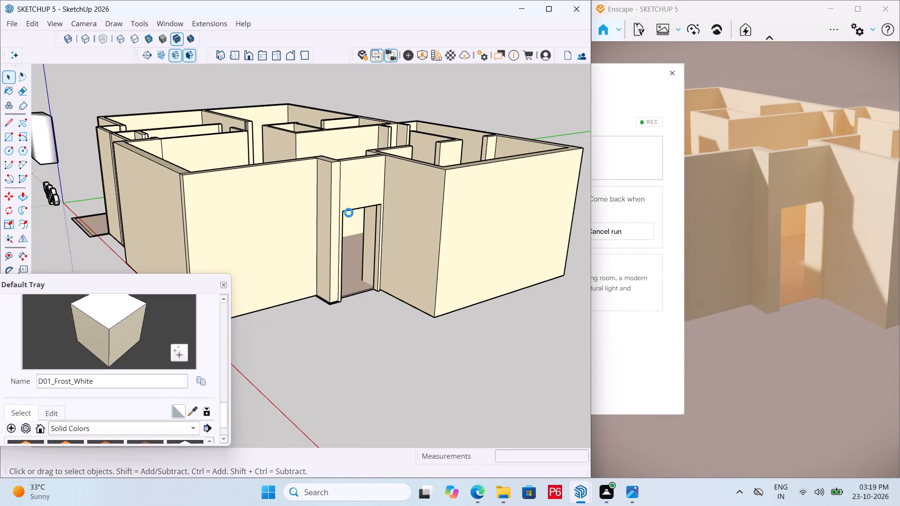
key(ctrl+s)
key(ctrl+s)
key(ctrl+s)
key(ctrl+s)
key(ctrl+s)
key(ctrl+s)
key(ctrl+s)
key(ctrl+s)
Examine the infill wall's door opening and the adjoining wall projection up close from several outside angles.
middle_drag(348, 213, 390, 238)
scroll(412, 276, up, 6)
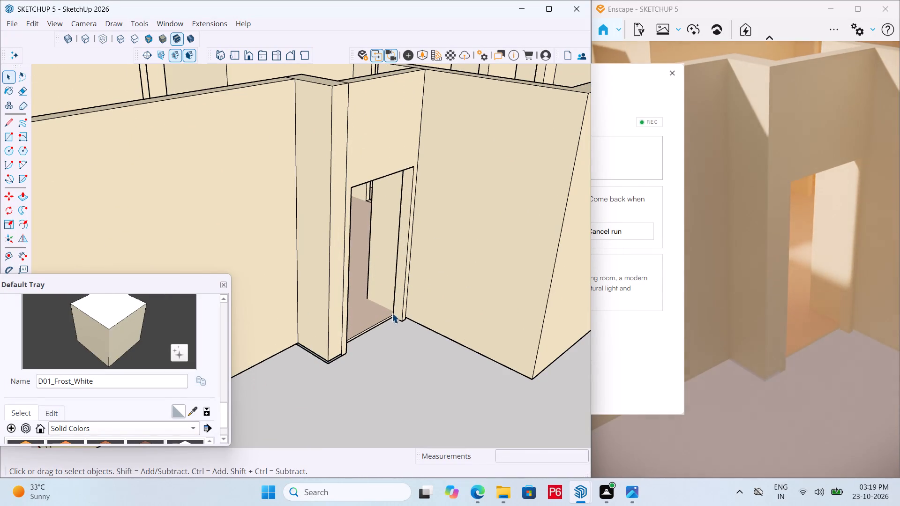
middle_drag(392, 311, 296, 301)
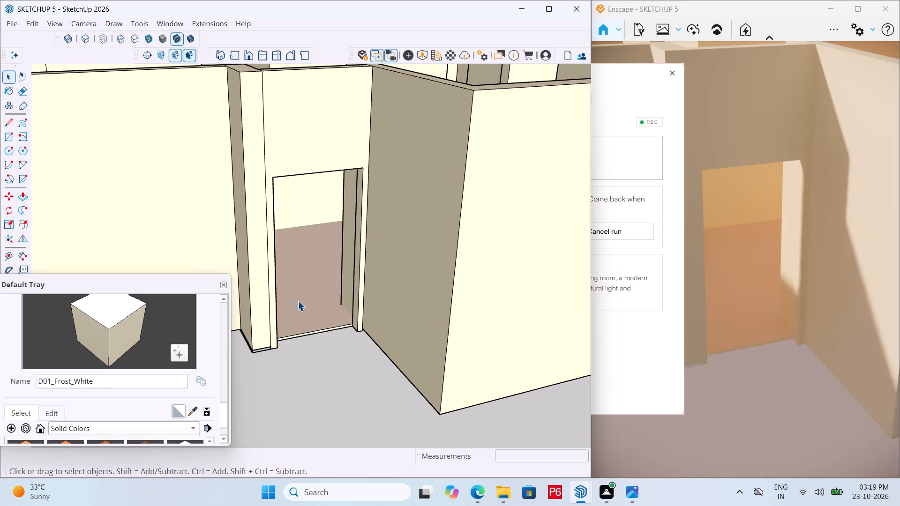
middle_drag(372, 335, 561, 376)
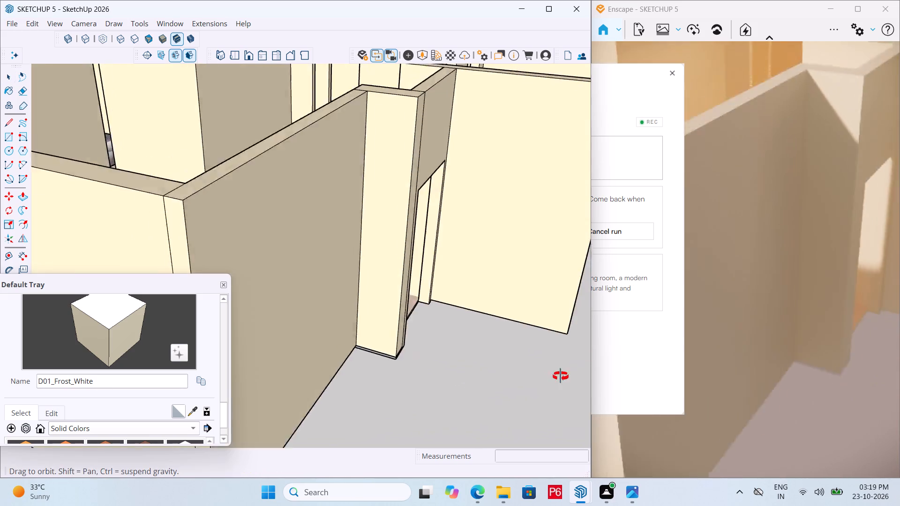
middle_drag(561, 376, 555, 403)
key(ctrl+s)
key(ctrl+s)
key(ctrl+s)
key(ctrl+s)
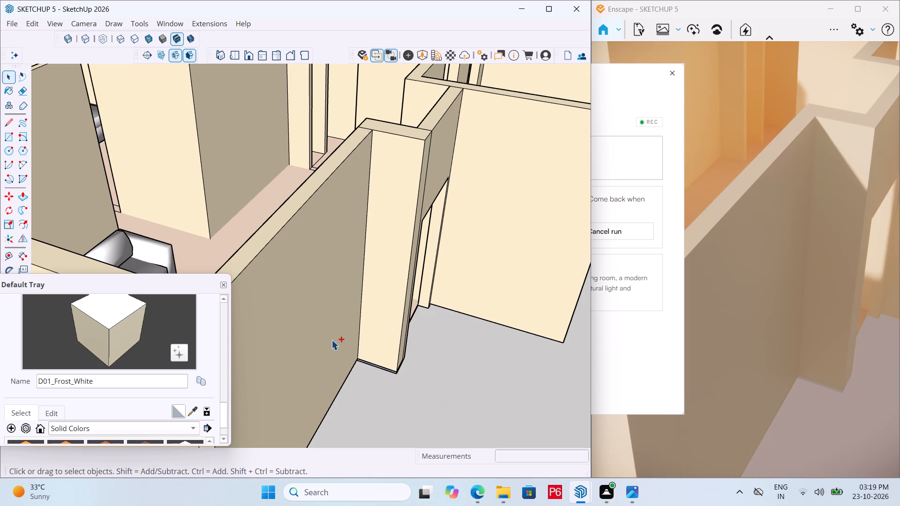
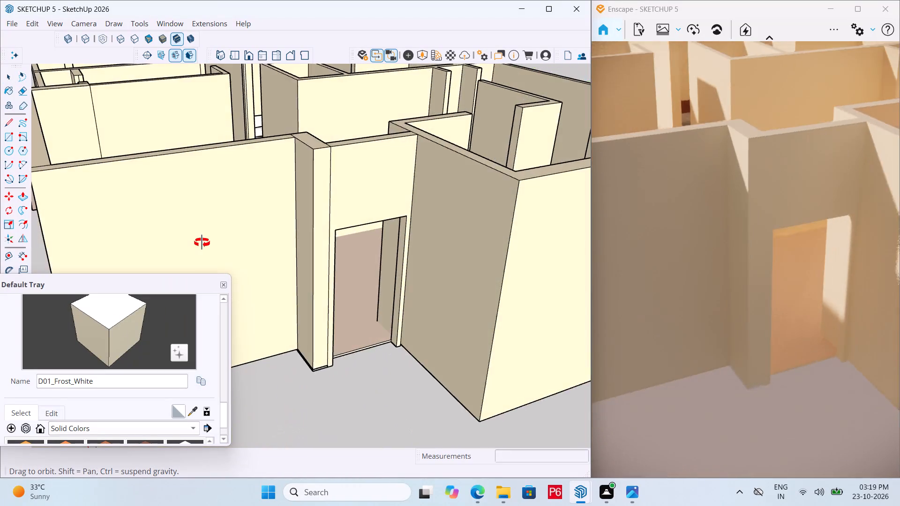
Examine the base of the wall projection beside the infill wall's door from outside and from underneath.
scroll(202, 245, down, 4)
middle_drag(417, 270, 228, 303)
scroll(415, 273, down, 1)
scroll(228, 309, up, 5)
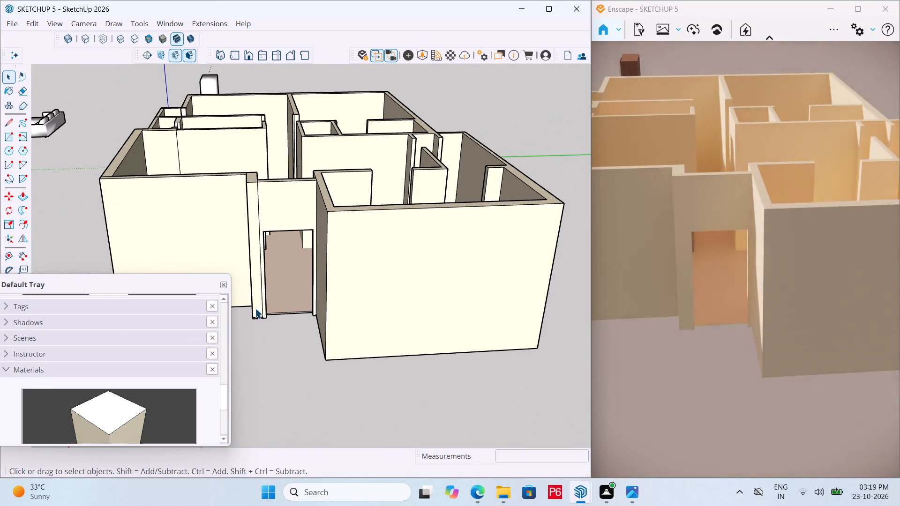
scroll(256, 308, up, 4)
middle_drag(308, 302, 538, 263)
scroll(432, 287, up, 7)
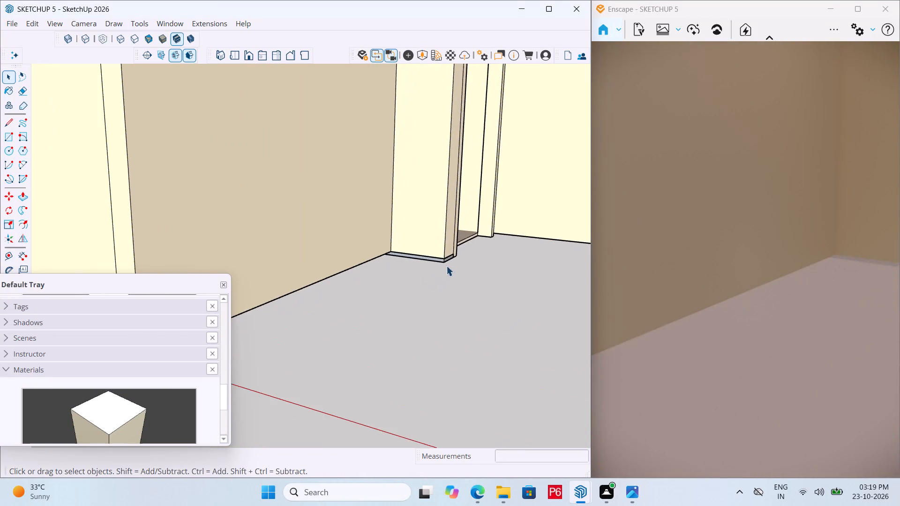
scroll(446, 266, up, 5)
middle_drag(436, 260, 404, 52)
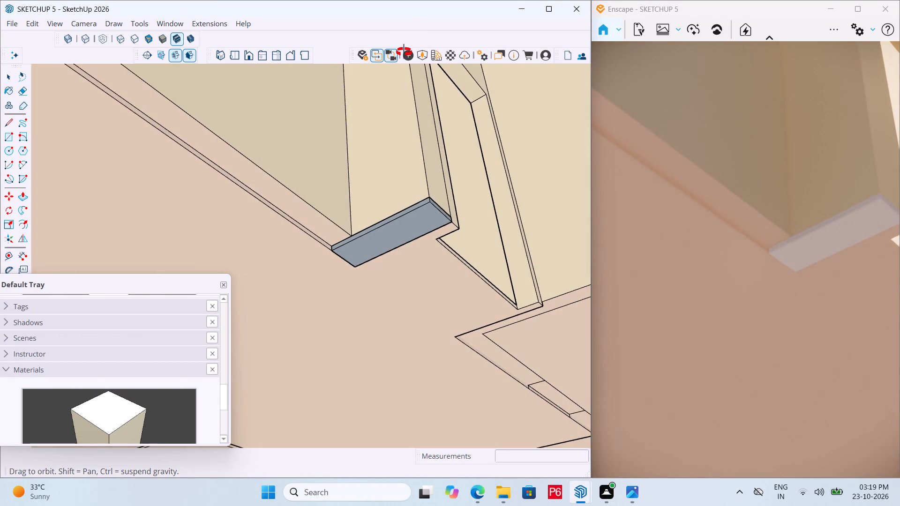
middle_drag(404, 52, 361, 341)
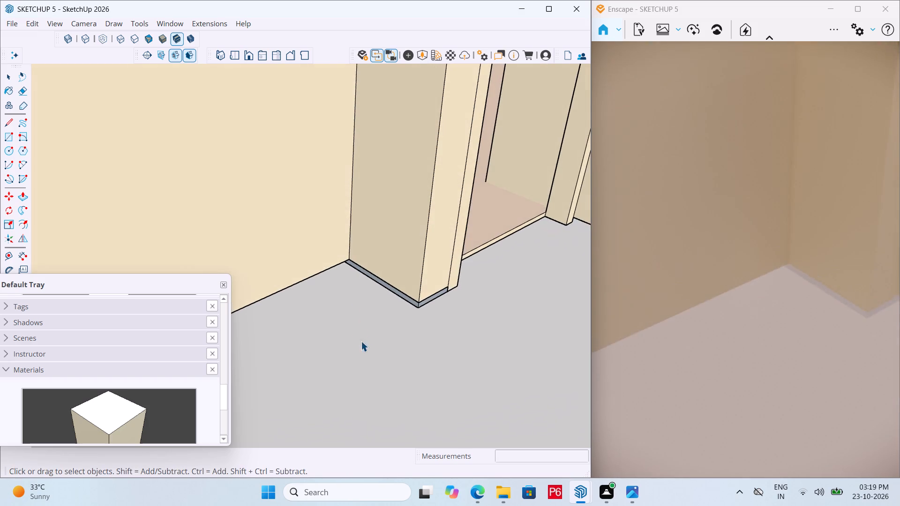
scroll(352, 226, down, 14)
scroll(475, 281, down, 8)
Clear the selection and save the model.
key(space)
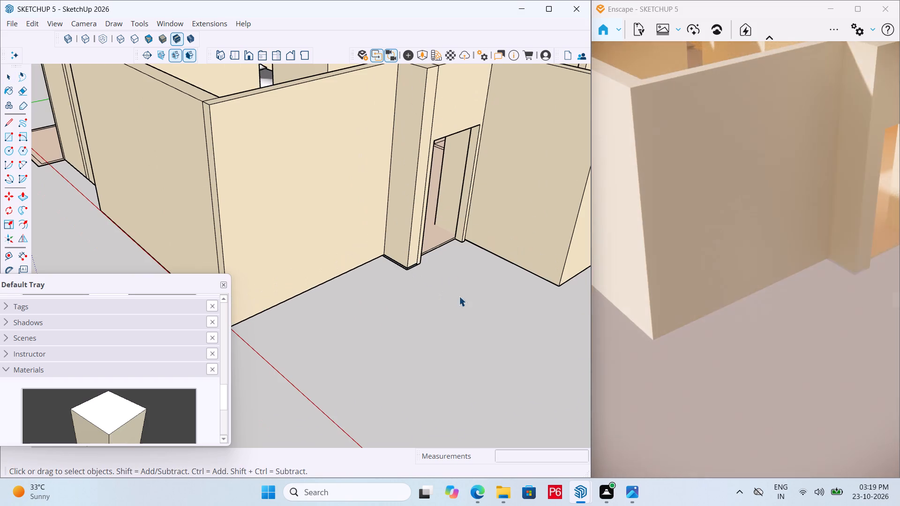
click(462, 298)
scroll(324, 238, down, 6)
key(ctrl+s)
key(ctrl+s)
key(ctrl+s)
Examine the underside of the apartment's floor and wall bases from below.
middle_drag(309, 237, 308, 221)
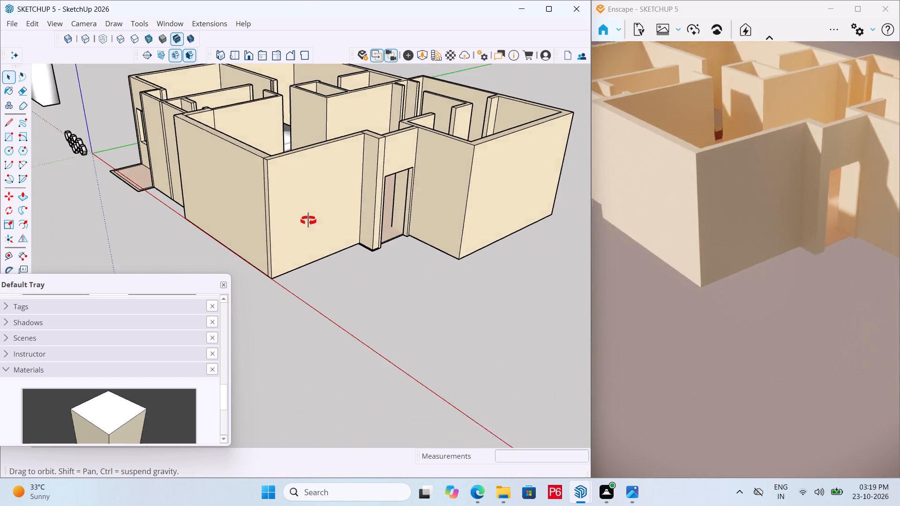
middle_drag(308, 221, 299, 10)
scroll(423, 253, up, 5)
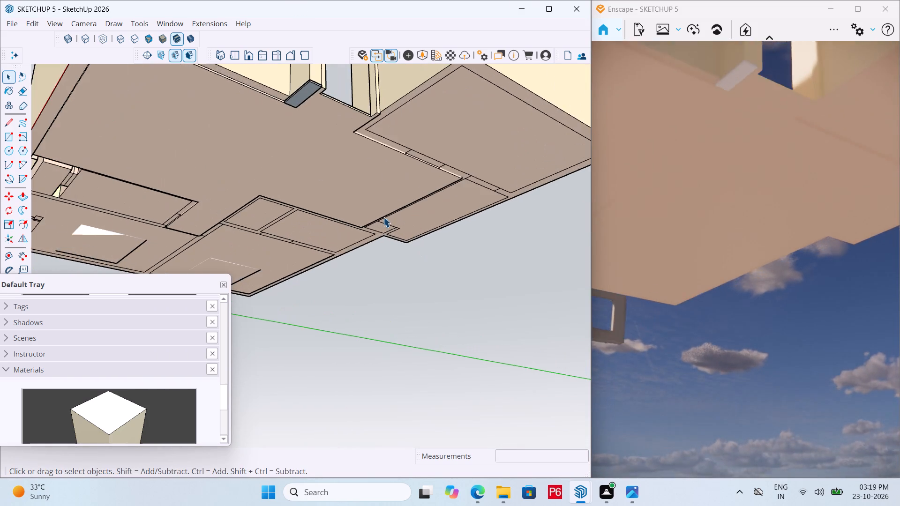
middle_drag(371, 169, 405, 100)
middle_drag(405, 99, 364, 183)
middle_drag(359, 193, 363, 186)
scroll(408, 147, down, 4)
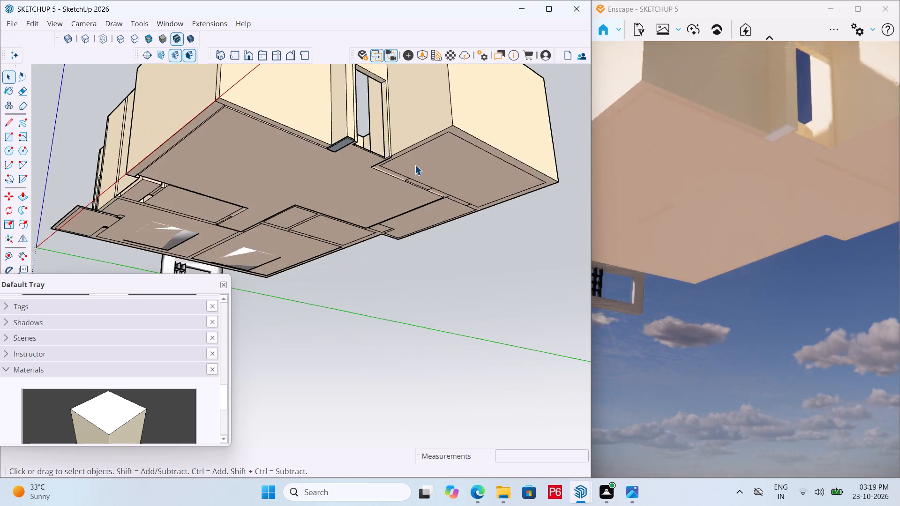
scroll(415, 165, down, 5)
scroll(272, 303, up, 1)
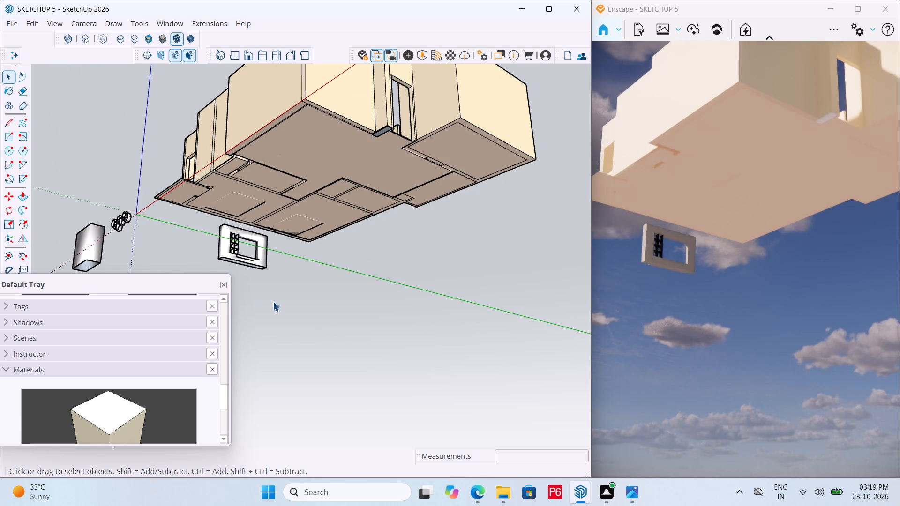
middle_drag(322, 227, 328, 149)
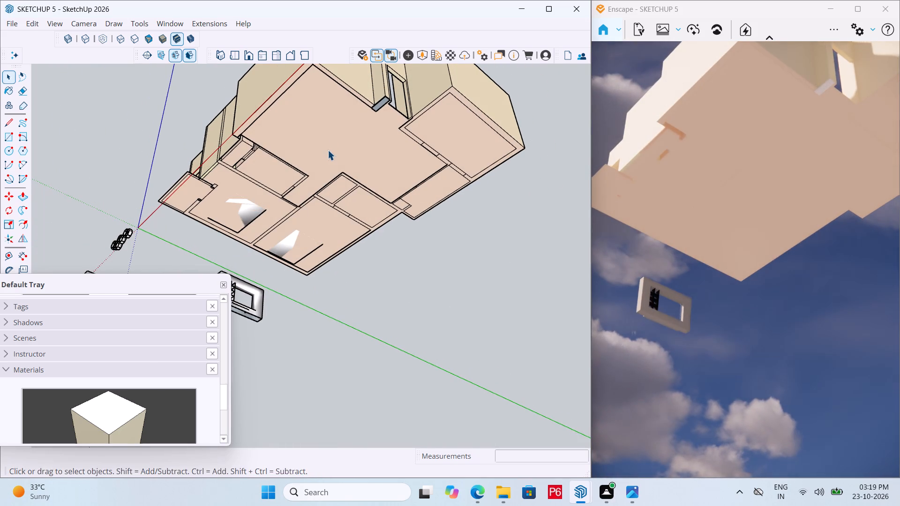
Draw a ground rectangle about 79' by 110' in front of the apartment's entrance side and make it a group.
key(r)
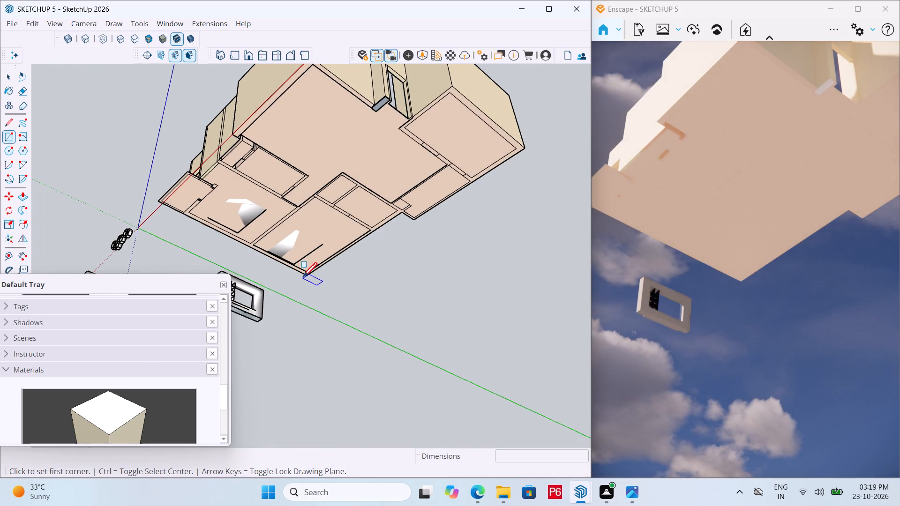
scroll(267, 304, down, 8)
scroll(364, 277, down, 6)
middle_drag(280, 223, 517, 392)
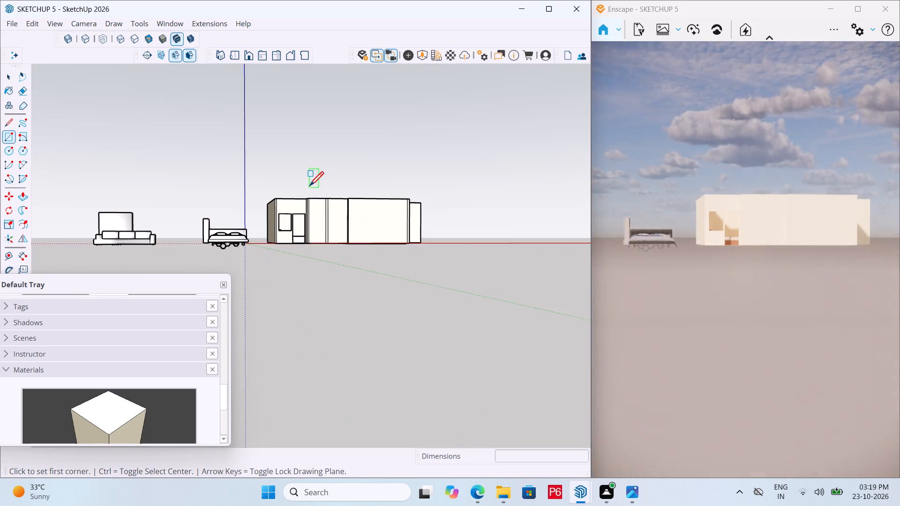
scroll(258, 210, down, 6)
middle_drag(377, 226, 89, 373)
scroll(307, 157, down, 6)
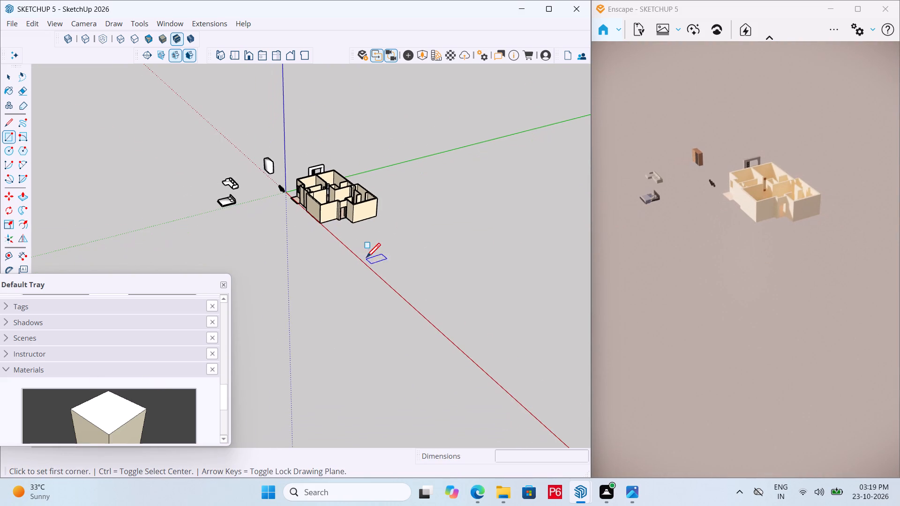
click(444, 229)
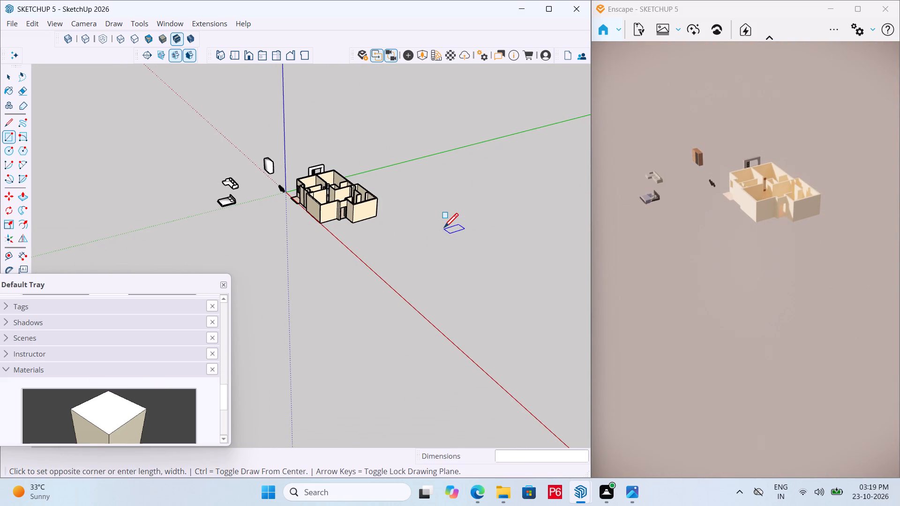
click(338, 417)
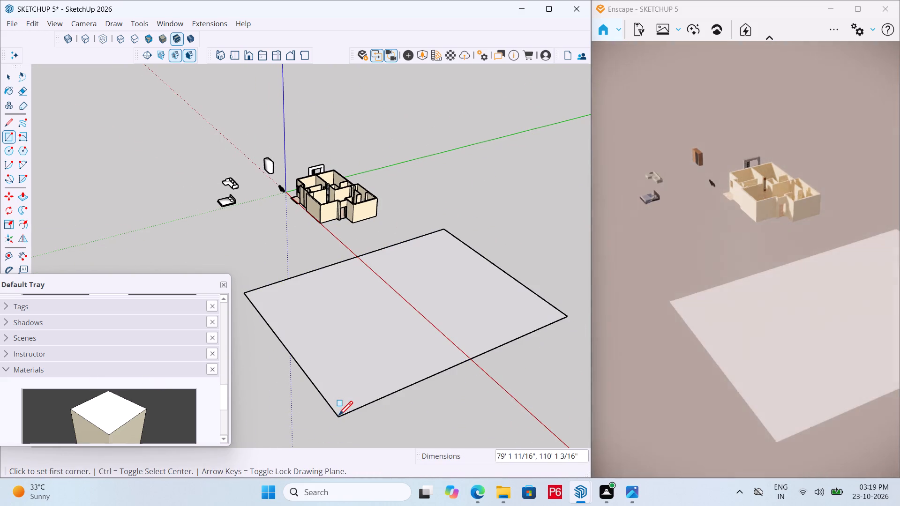
key(space)
double_click(390, 309)
right_click(390, 309)
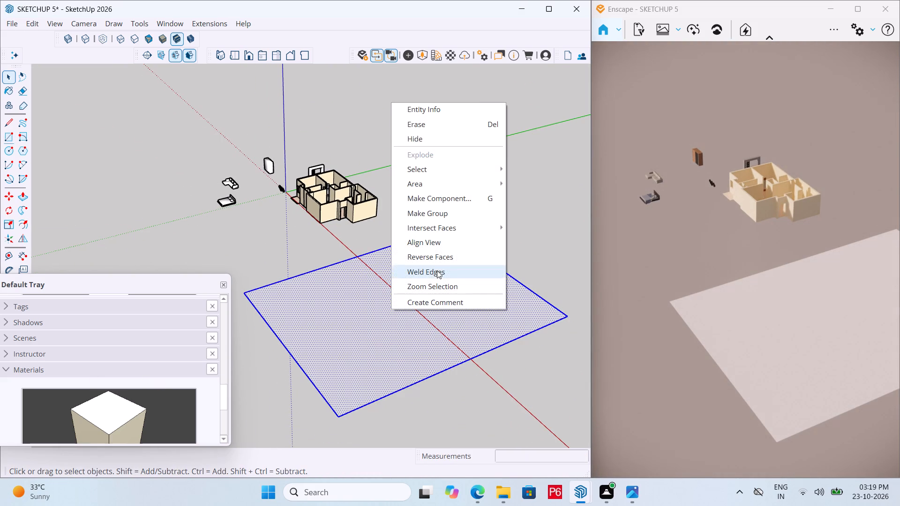
click(468, 216)
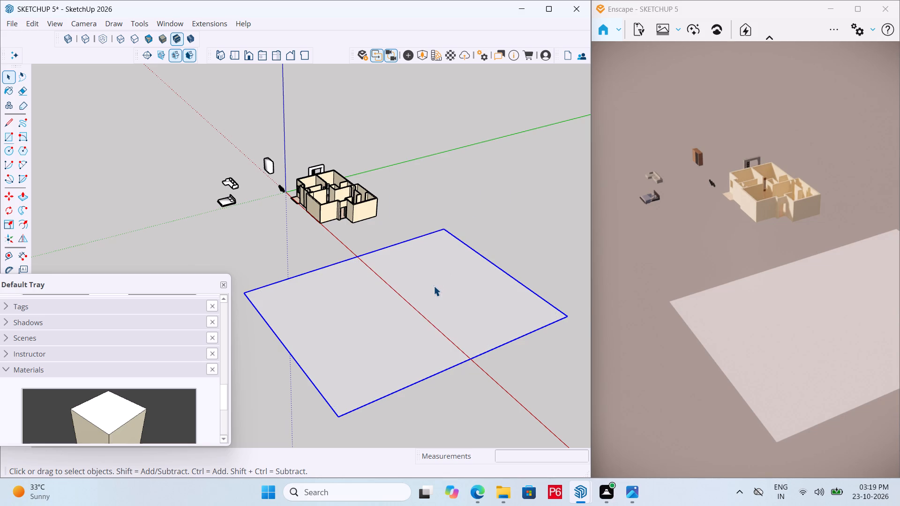
Inside the new group, extrude the rectangle upward 1' 6" into a slab, and exit the group.
double_click(434, 286)
click(409, 272)
key(p)
click(409, 272)
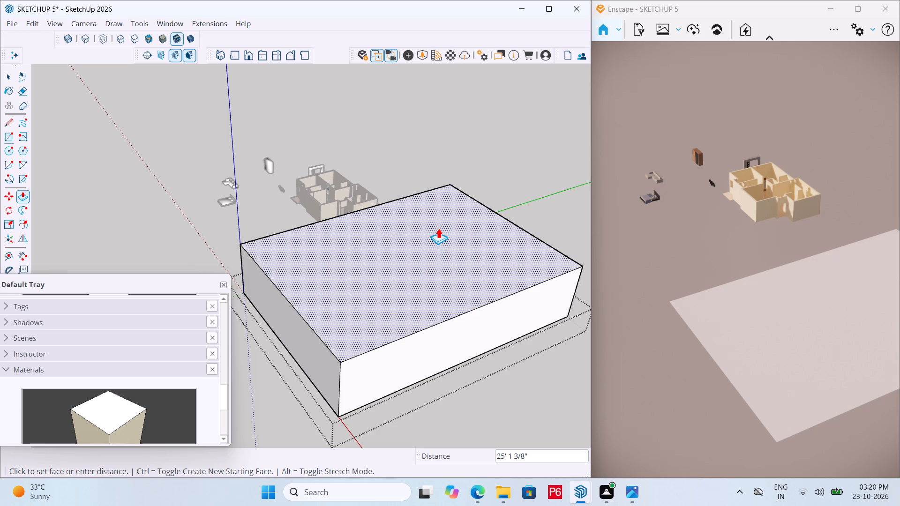
text(1;)
key(BackSpace)
key(apostrophe)
text(6")
key(Return)
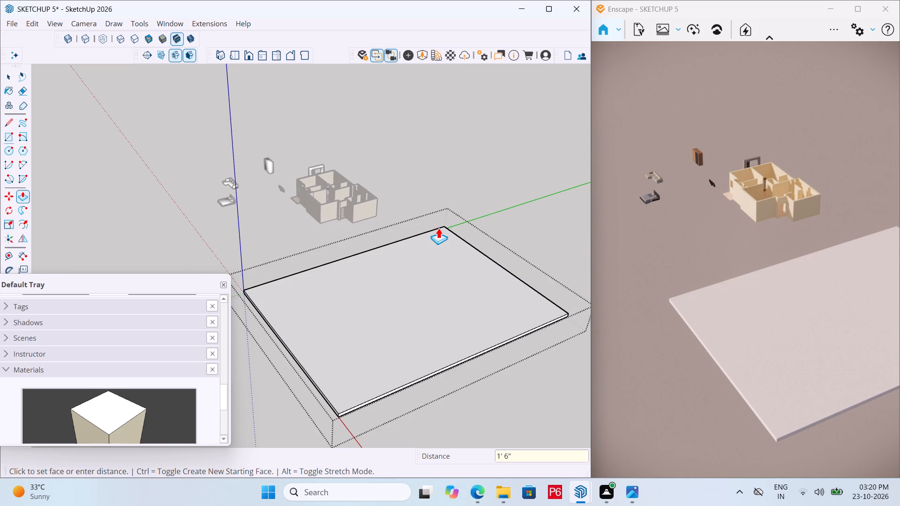
key(space)
click(526, 218)
Examine the apartment's exterior walls, rooms and door opening from several elevated angles.
scroll(346, 162, up, 4)
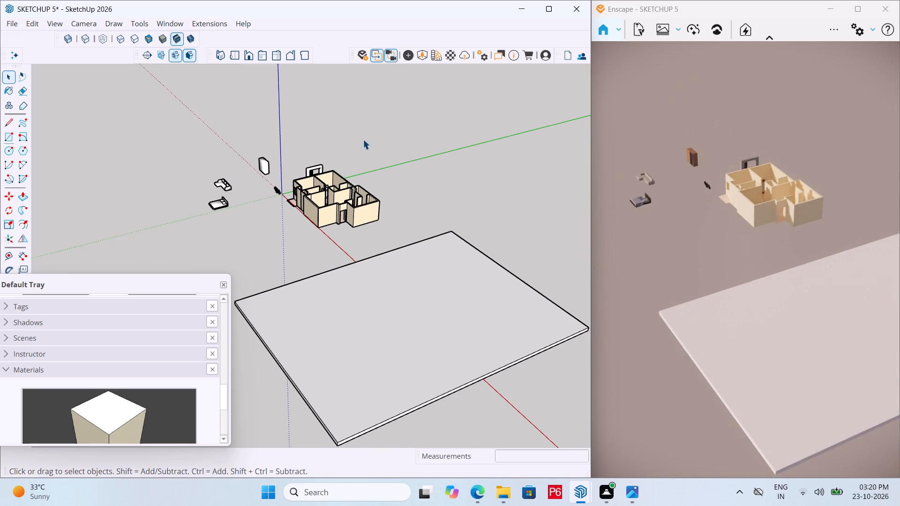
scroll(363, 139, up, 9)
scroll(480, 164, down, 6)
scroll(304, 327, down, 4)
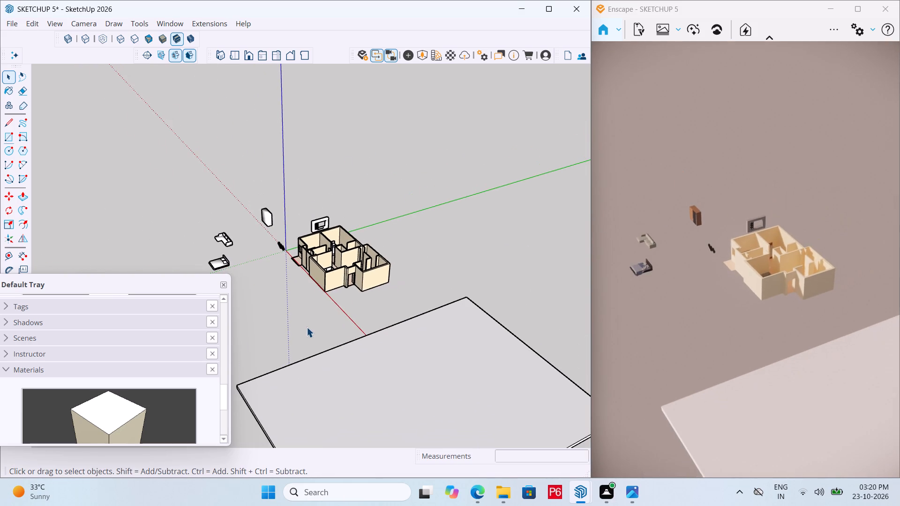
scroll(360, 272, up, 5)
scroll(314, 275, up, 4)
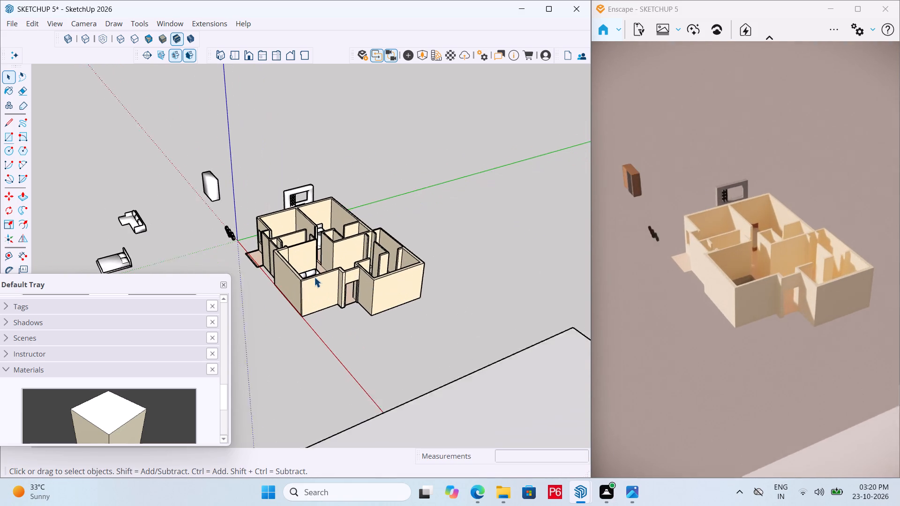
scroll(314, 277, up, 2)
middle_drag(307, 303, 320, 304)
middle_drag(457, 282, 628, 216)
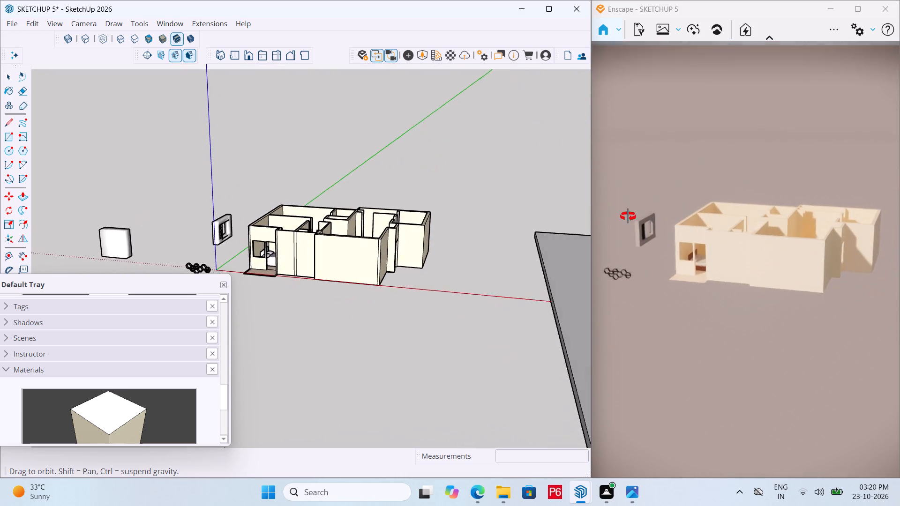
middle_drag(628, 216, 382, 313)
scroll(236, 329, up, 5)
scroll(354, 308, down, 2)
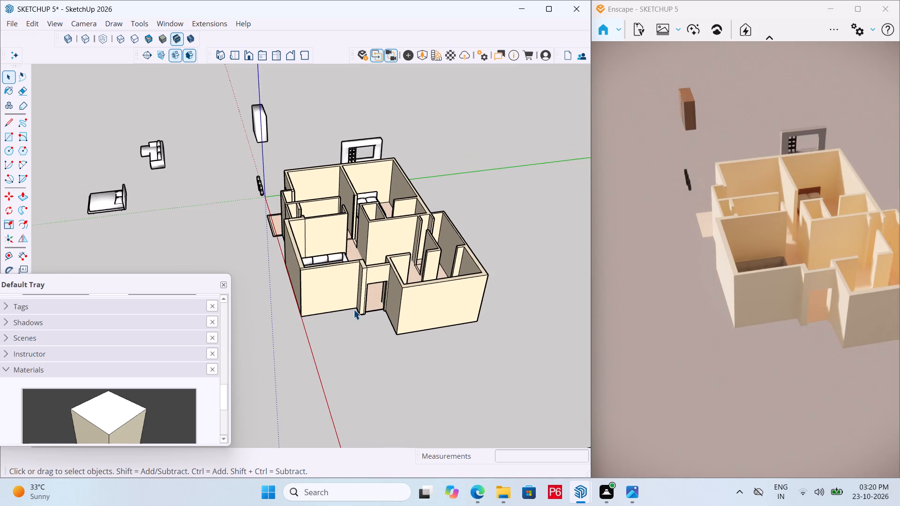
middle_drag(353, 309, 637, 302)
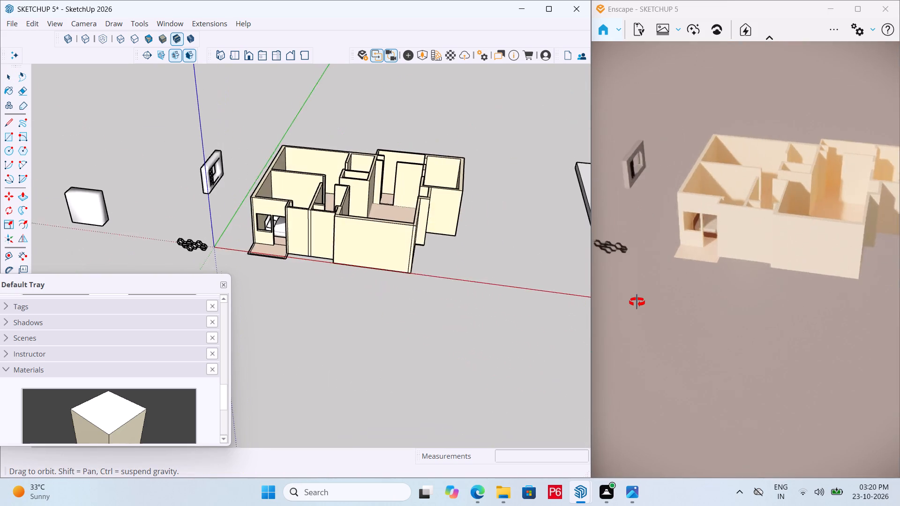
middle_drag(637, 302, 395, 275)
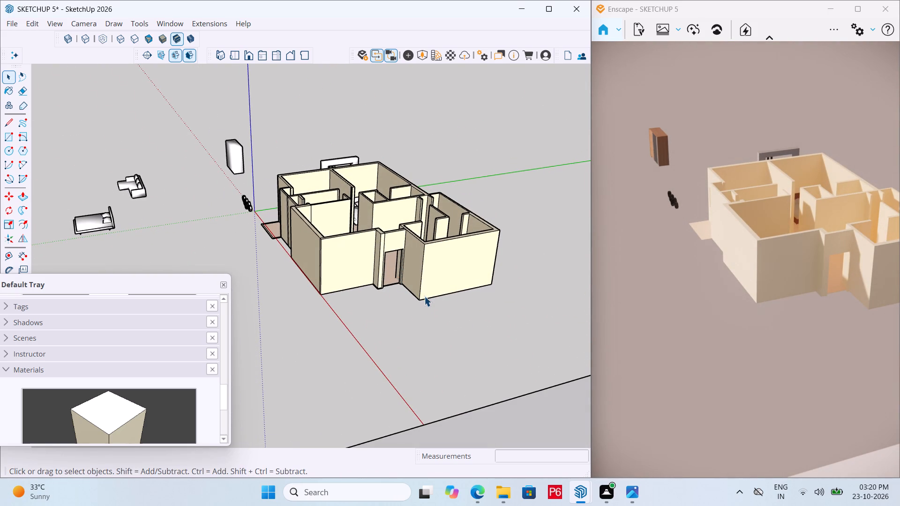
middle_drag(407, 233, 451, 291)
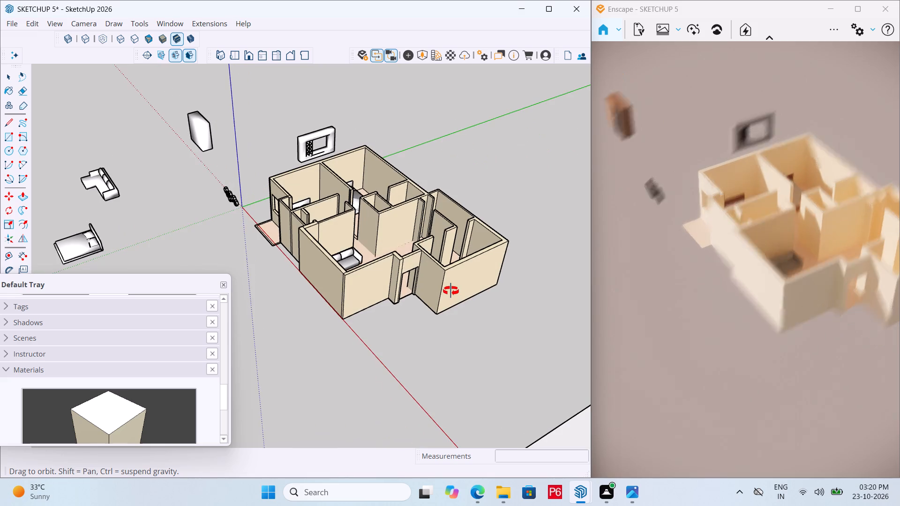
middle_drag(451, 291, 445, 315)
middle_drag(443, 328, 442, 336)
middle_drag(442, 336, 429, 289)
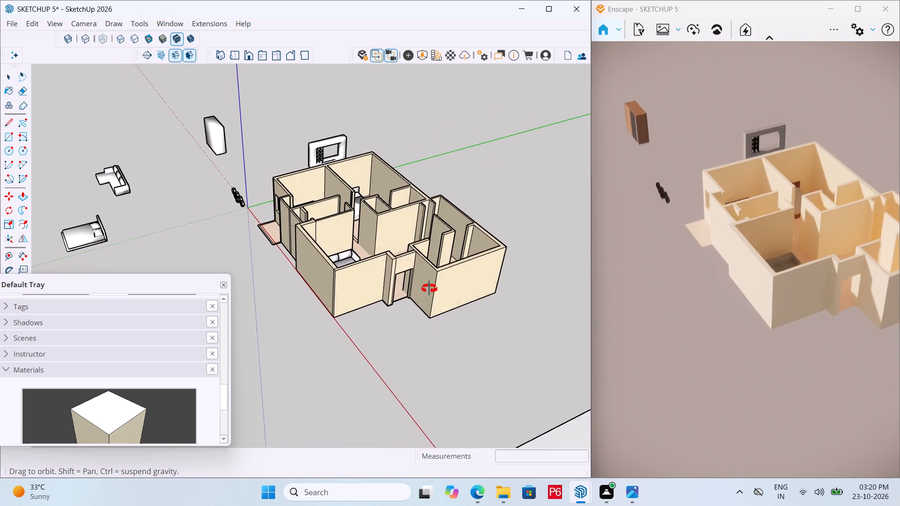
Examine the apartment's floor underside from several low angles, then review the whole building from above.
middle_drag(429, 289, 433, 218)
middle_drag(433, 214, 433, 0)
scroll(346, 179, up, 4)
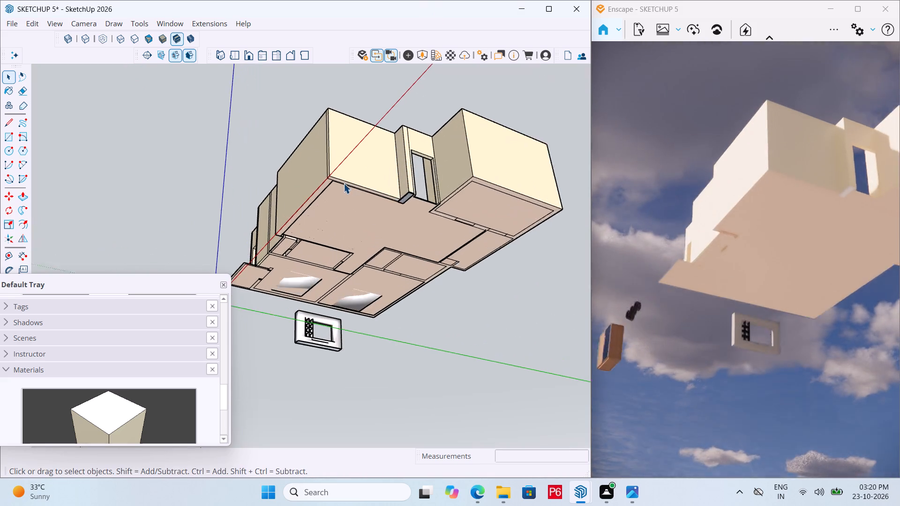
scroll(344, 183, up, 1)
scroll(317, 212, up, 1)
middle_drag(316, 198, 317, 109)
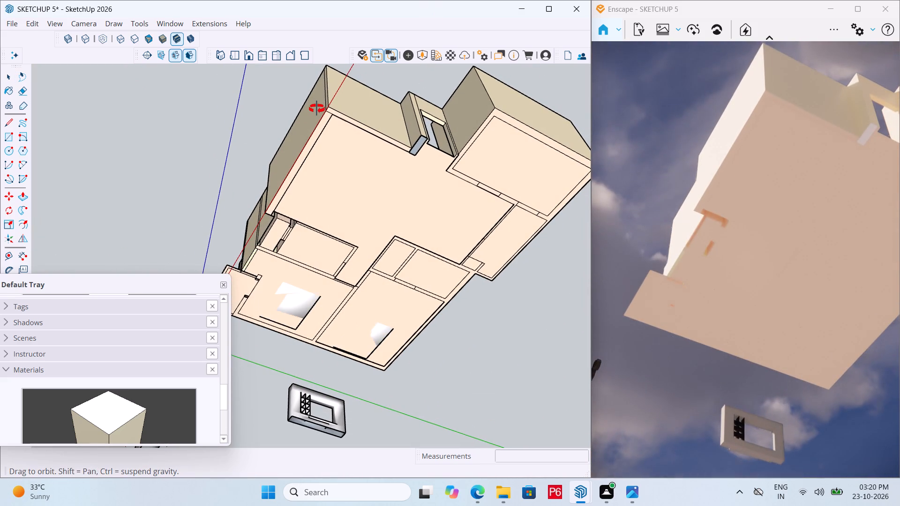
middle_drag(317, 109, 321, 132)
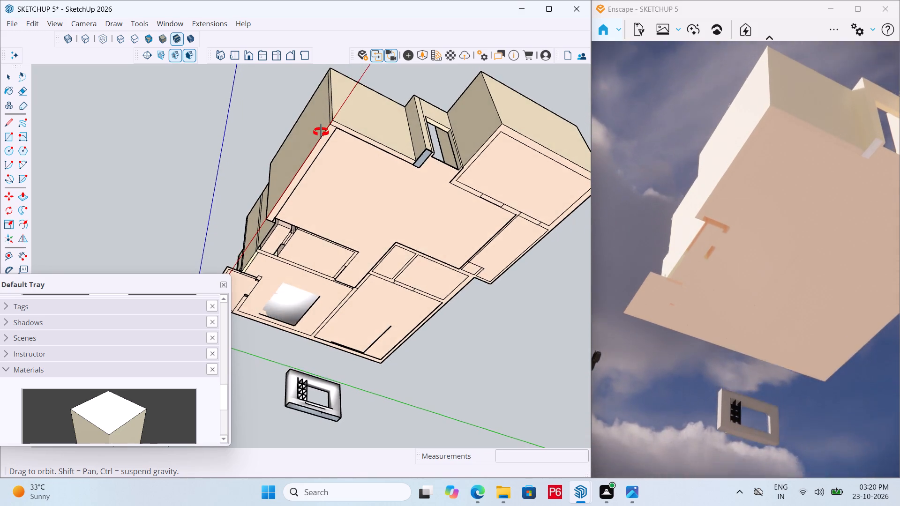
middle_drag(321, 132, 321, 177)
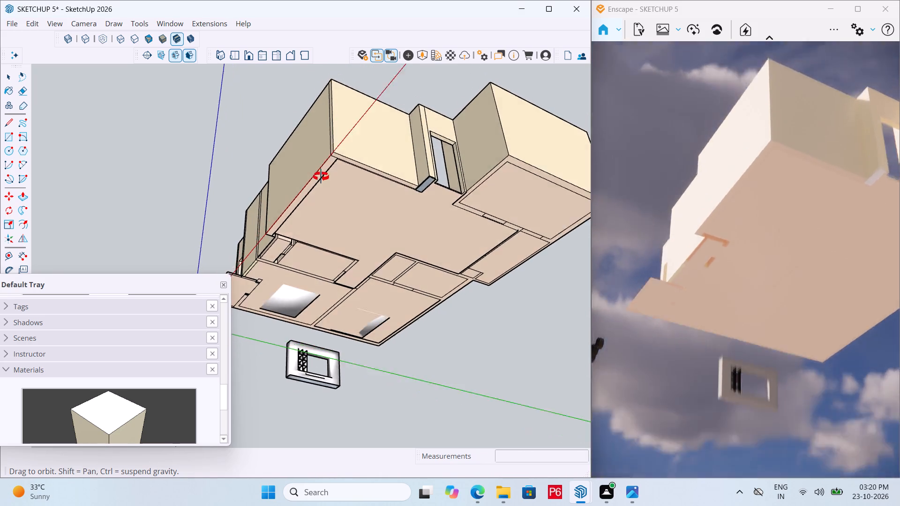
middle_drag(321, 177, 312, 249)
middle_drag(301, 311, 296, 341)
scroll(411, 108, down, 1)
middle_drag(411, 108, 385, 274)
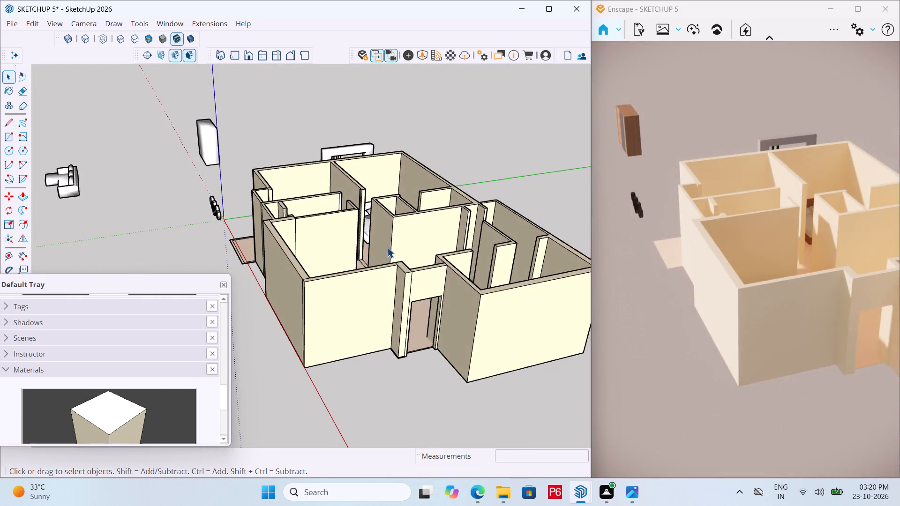
scroll(437, 89, down, 5)
click(392, 182)
key(space)
click(507, 141)
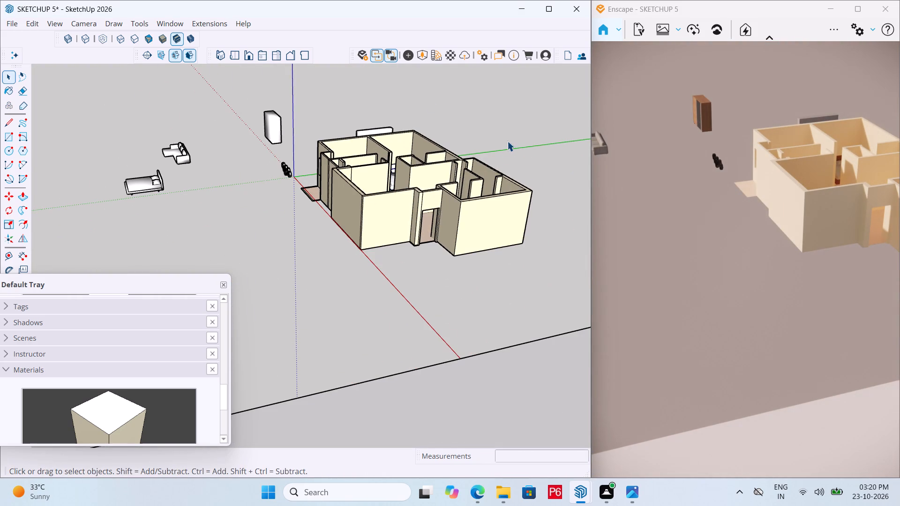
Inside the apartment's group, select all the connected wall and floor geometry, make it a nested group, and exit.
double_click(465, 183)
triple_click(394, 192)
click(394, 192)
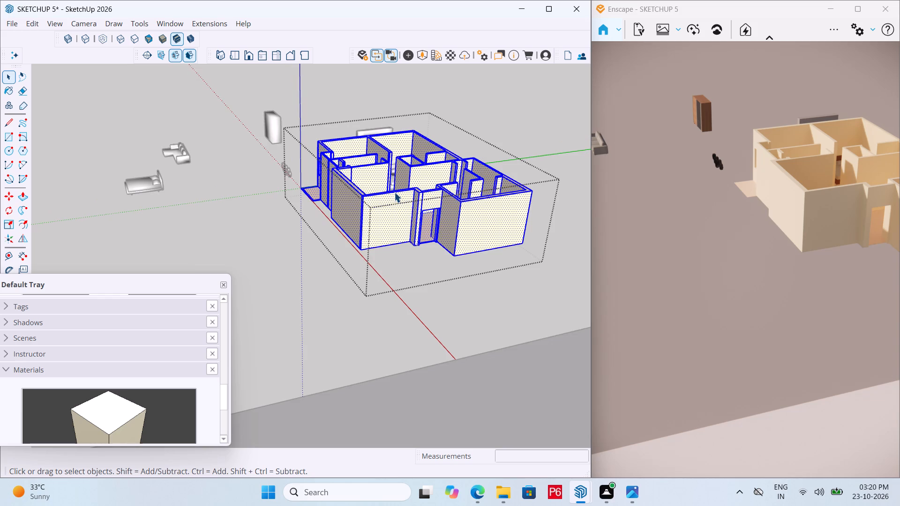
right_click(394, 192)
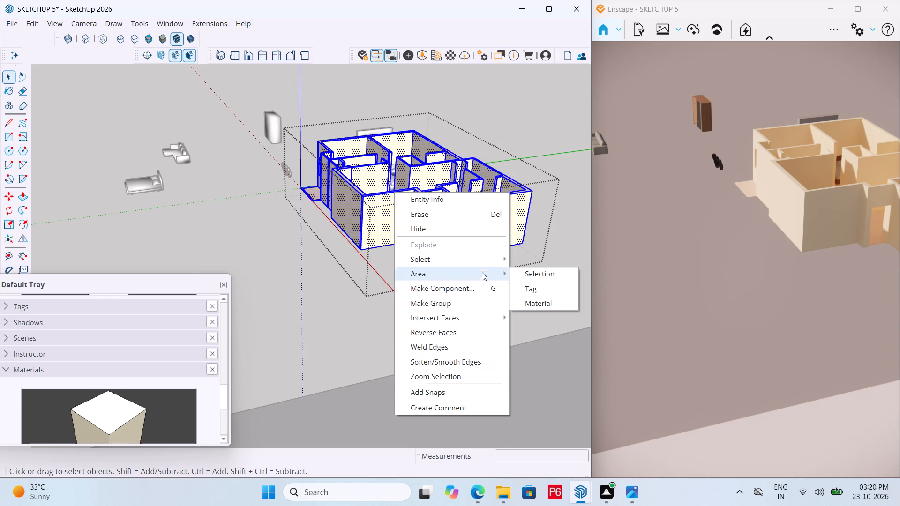
click(452, 302)
key(space)
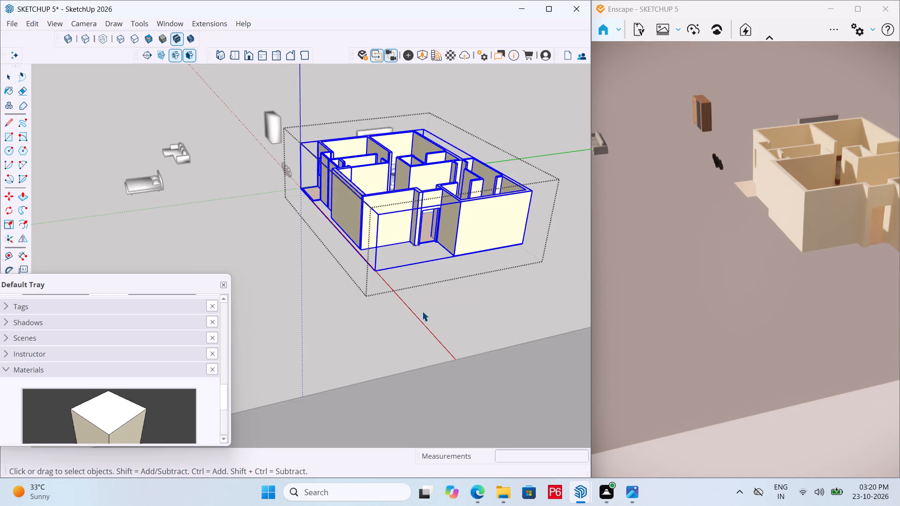
click(422, 311)
Move the whole apartment by its bottom outer corner about 112' 3" onto the slab's top, close to the slab's outer edge.
scroll(369, 246, down, 2)
click(378, 232)
scroll(348, 160, down, 5)
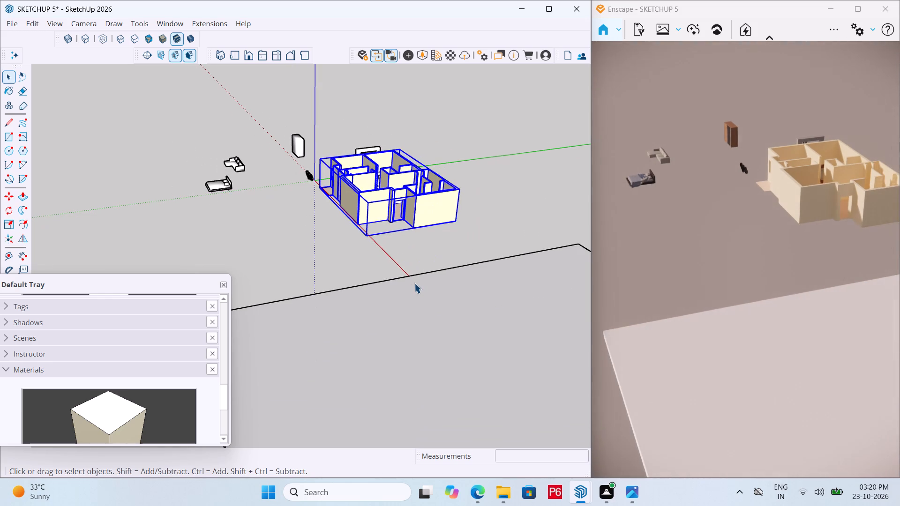
key(m)
scroll(457, 223, up, 18)
scroll(457, 202, up, 17)
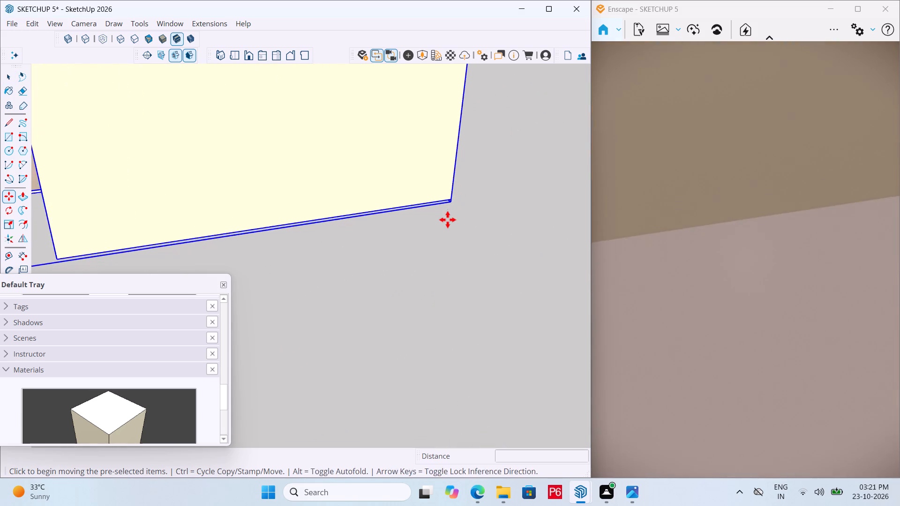
scroll(448, 220, up, 8)
click(454, 197)
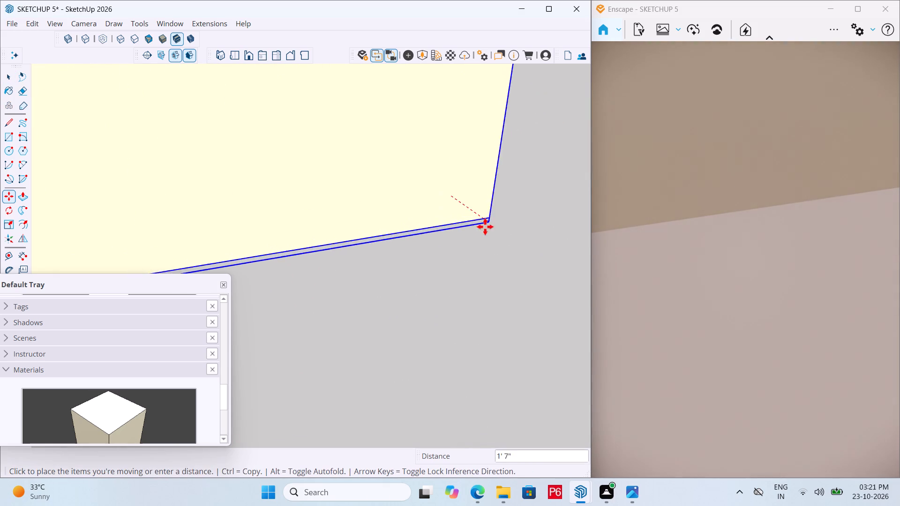
scroll(408, 177, down, 7)
scroll(449, 75, down, 20)
scroll(449, 75, down, 1)
scroll(405, 140, down, 7)
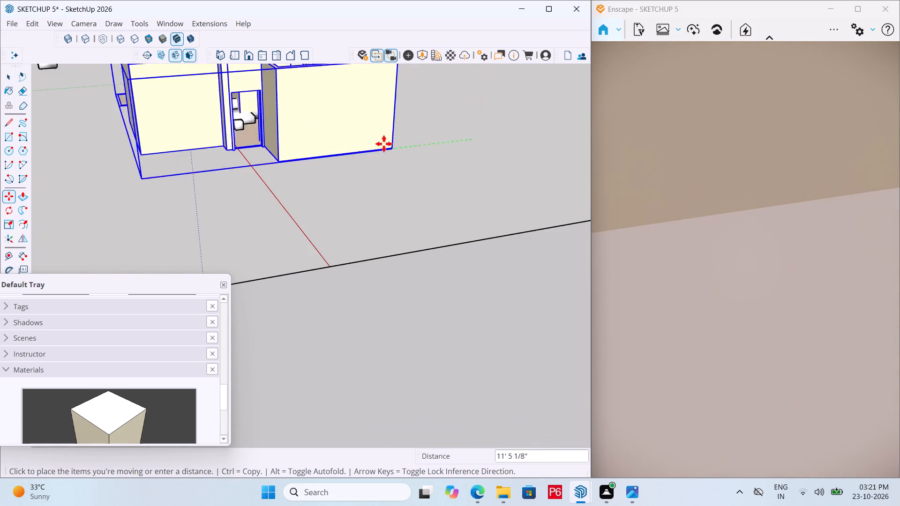
scroll(370, 141, down, 8)
scroll(485, 123, down, 7)
scroll(445, 127, down, 7)
scroll(411, 155, down, 11)
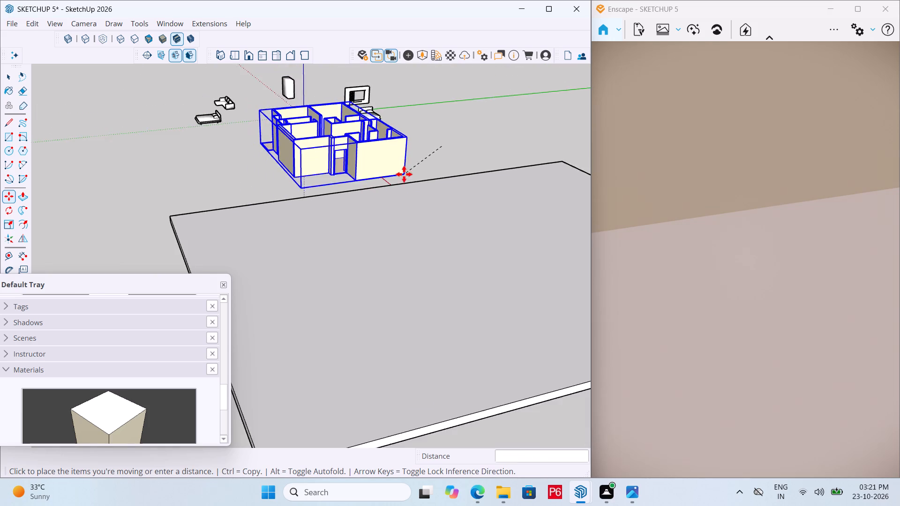
scroll(404, 174, down, 9)
scroll(475, 327, up, 6)
scroll(485, 229, up, 4)
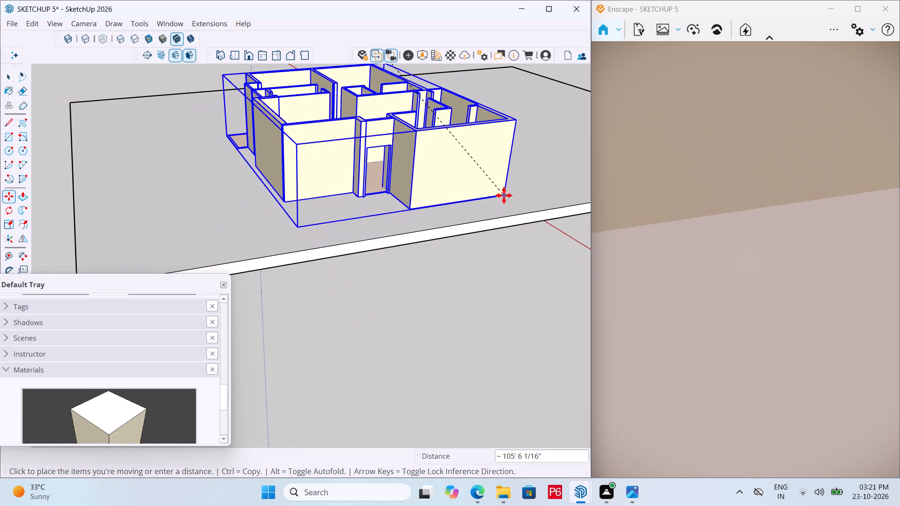
click(510, 215)
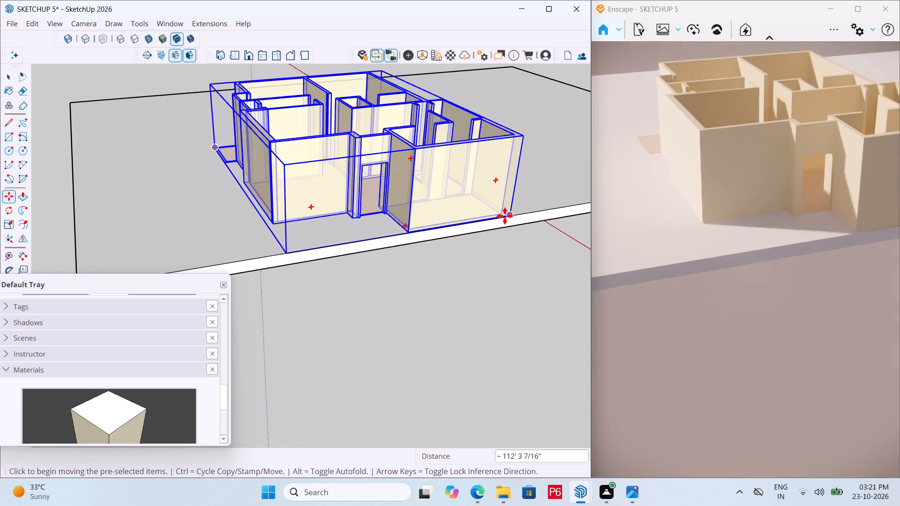
Save the model.
middle_drag(271, 294, 323, 279)
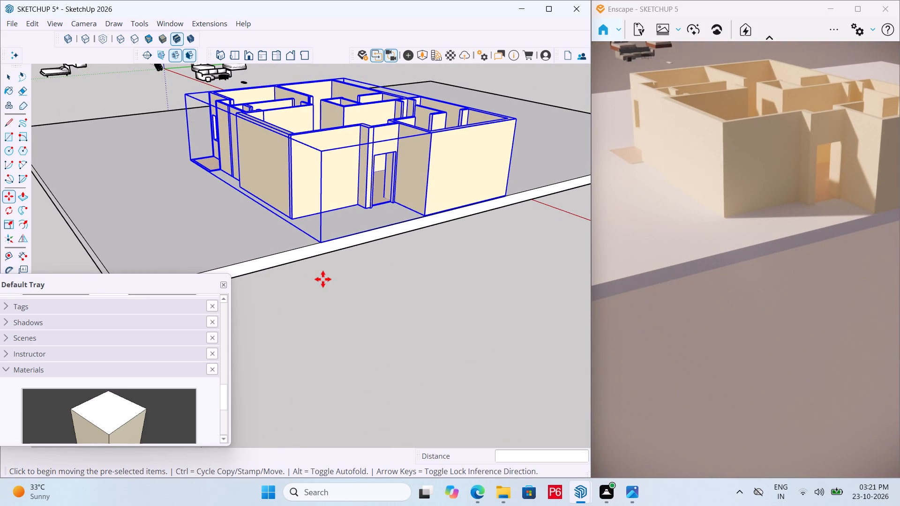
key(ctrl+s)
key(ctrl+s)
key(ctrl+s)
key(ctrl+s)
key(ctrl+s)
Inside the slab's group, push the side face beside the apartment's window and projecting floor inward about 23' 4".
scroll(254, 252, down, 1)
middle_drag(267, 237, 285, 237)
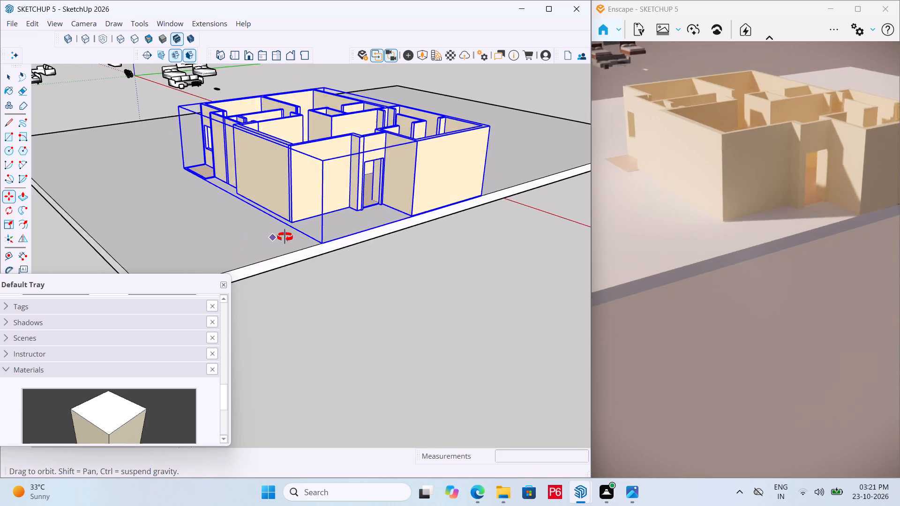
middle_drag(285, 237, 553, 218)
middle_drag(617, 210, 743, 260)
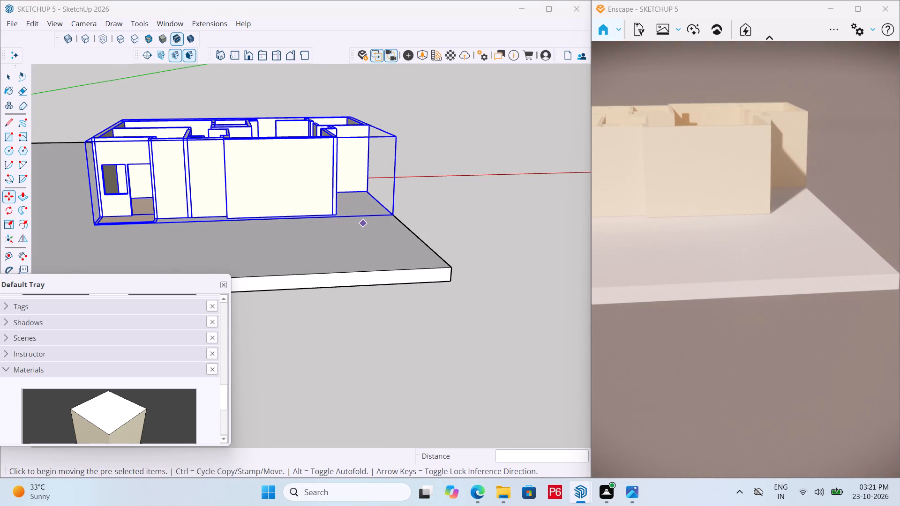
middle_drag(743, 260, 745, 259)
scroll(745, 259, down, 1)
scroll(348, 236, down, 4)
middle_drag(423, 246, 322, 271)
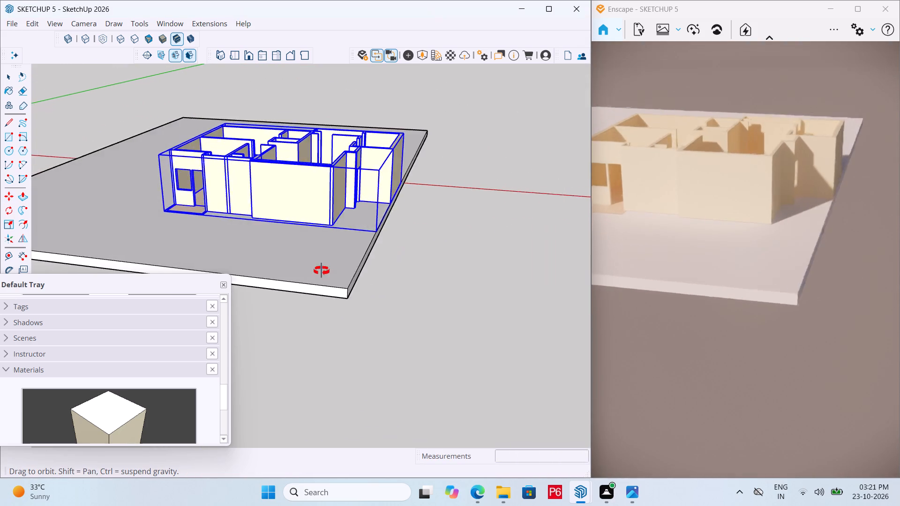
middle_drag(322, 271, 273, 271)
scroll(275, 274, up, 4)
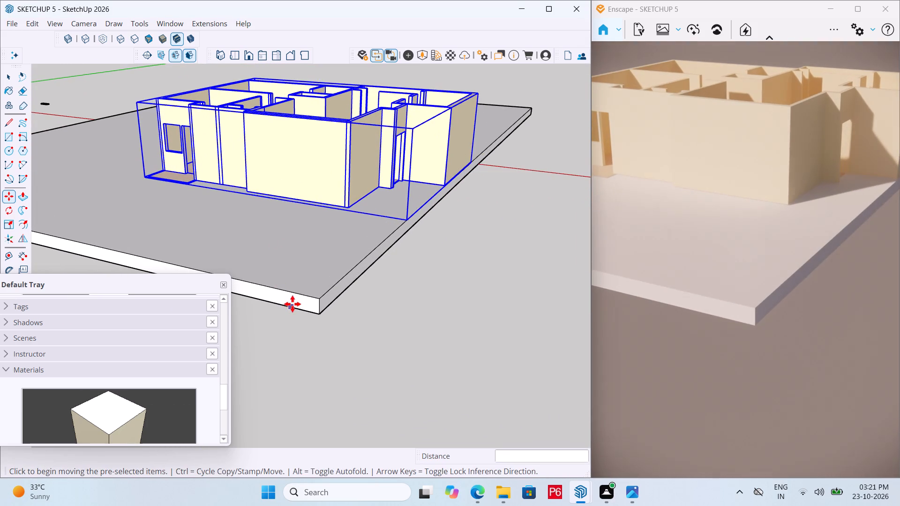
middle_drag(362, 215, 331, 211)
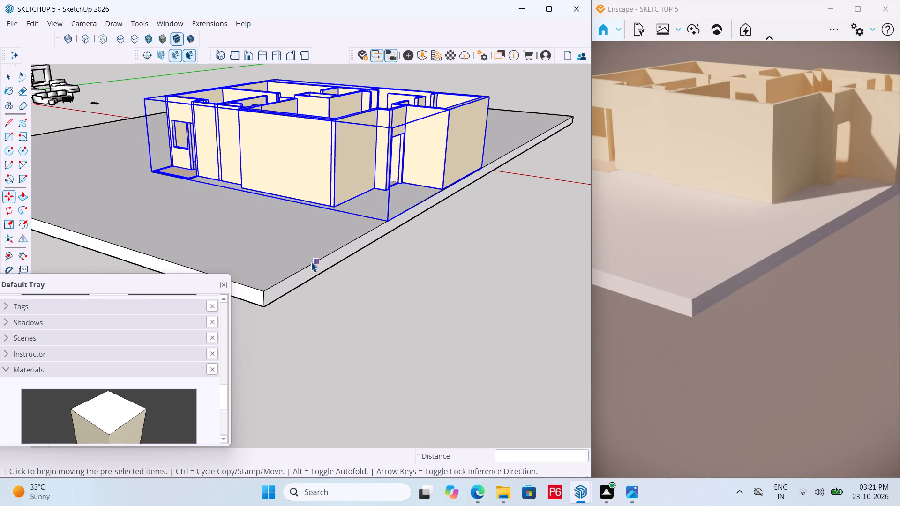
key(space)
click(245, 296)
double_click(246, 294)
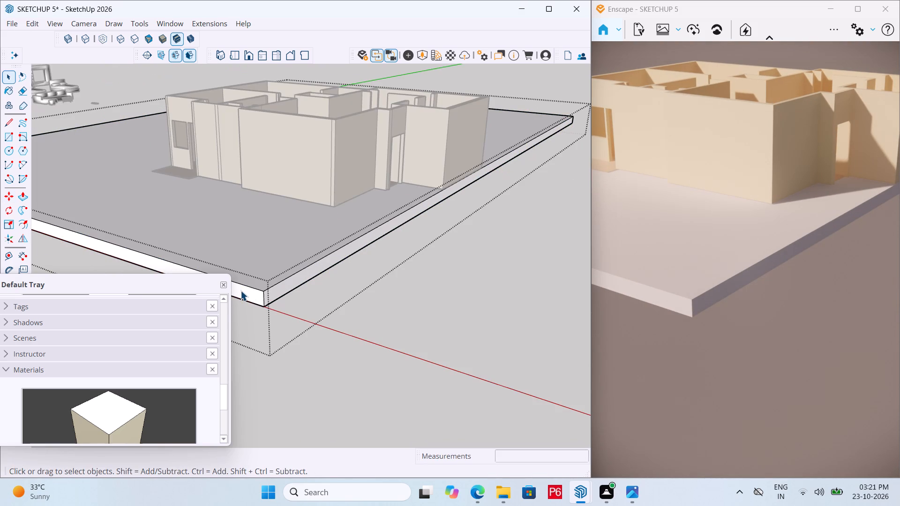
click(240, 290)
key(p)
click(240, 290)
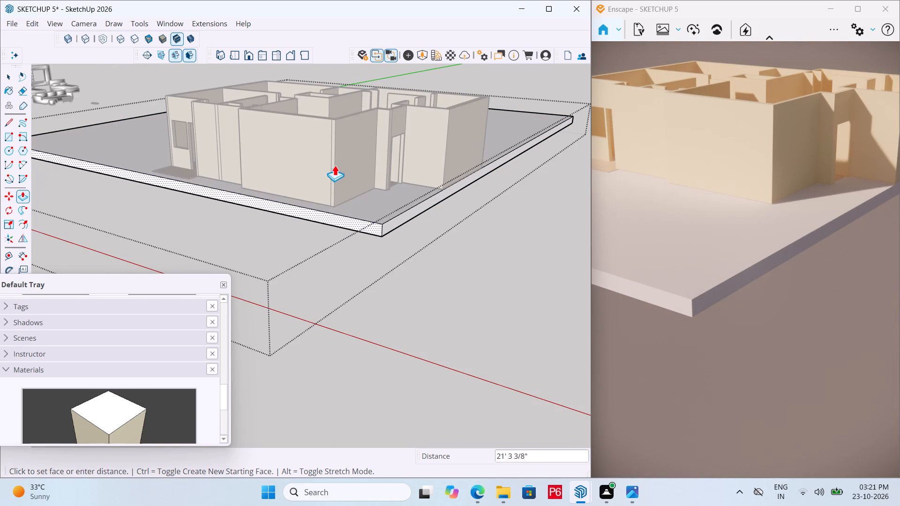
click(274, 170)
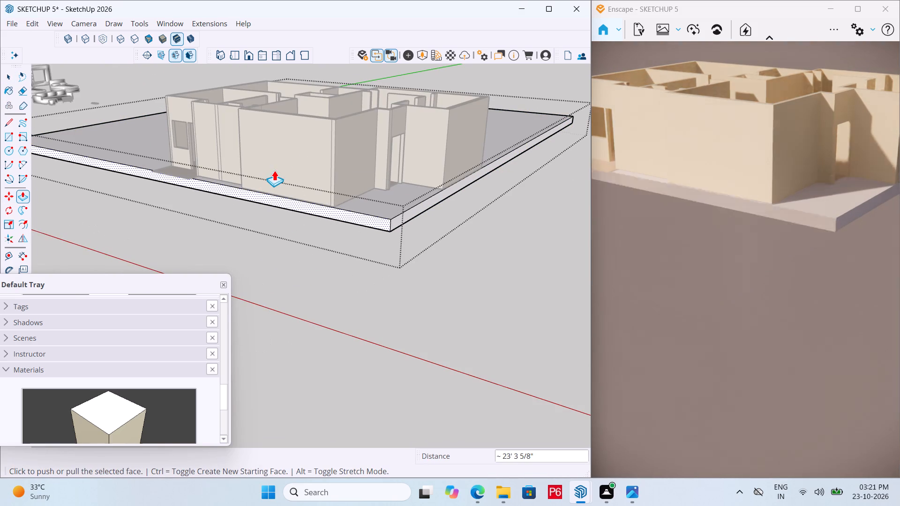
Pull the same slab side back outward to reach the projecting floor's outer edge, ending with a 9" adjustment.
middle_drag(275, 327, 346, 373)
scroll(332, 294, up, 5)
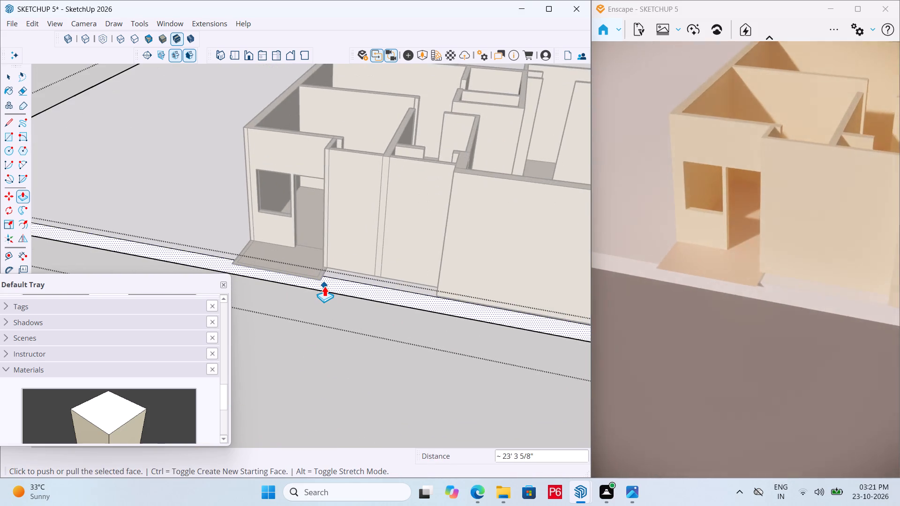
scroll(324, 285, up, 4)
click(321, 281)
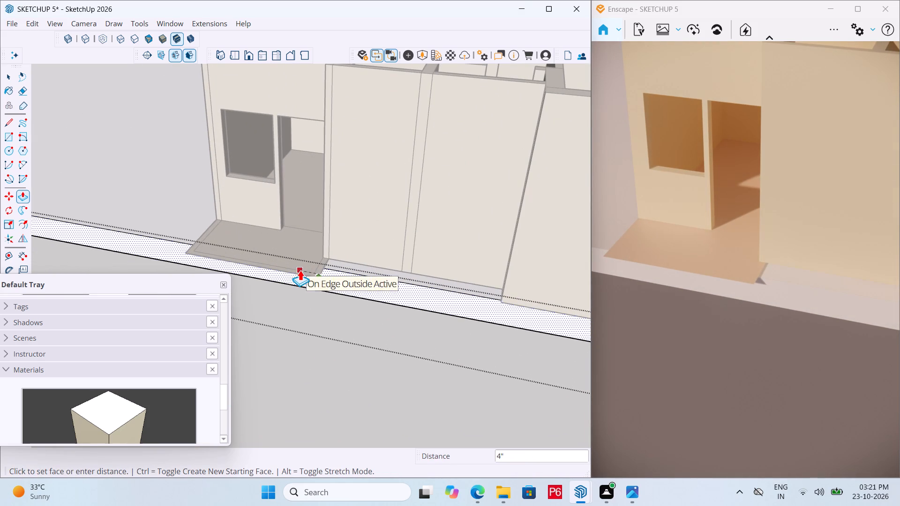
click(307, 275)
middle_drag(414, 230, 553, 158)
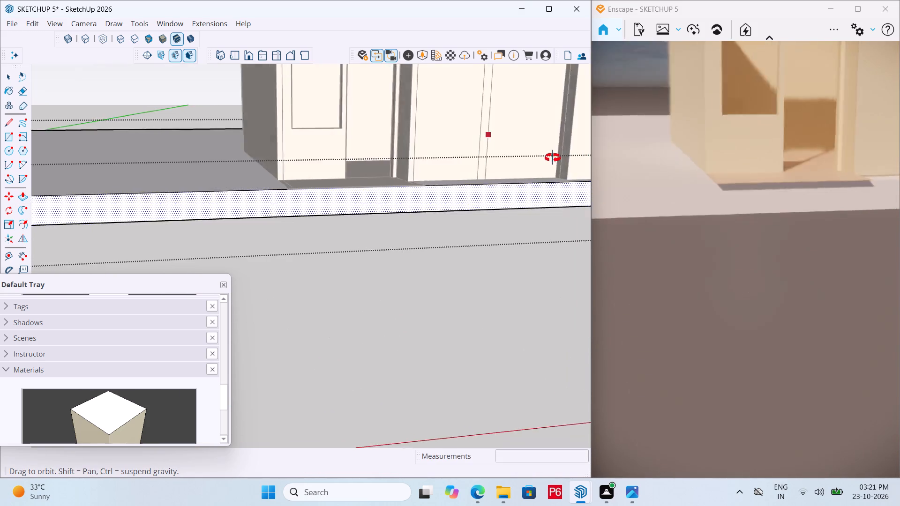
middle_drag(553, 158, 633, 214)
scroll(362, 257, up, 4)
click(364, 248)
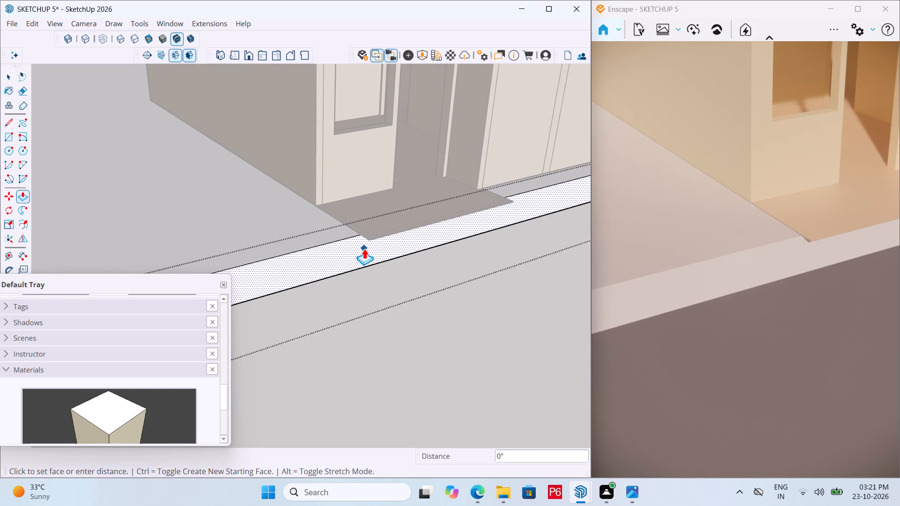
scroll(380, 218, up, 5)
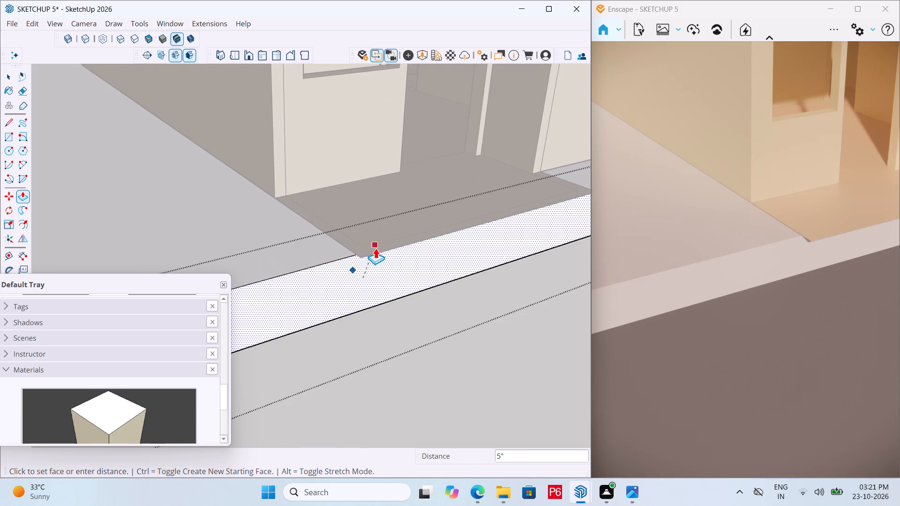
click(357, 256)
Save the model with the trimmed slab.
scroll(328, 238, down, 7)
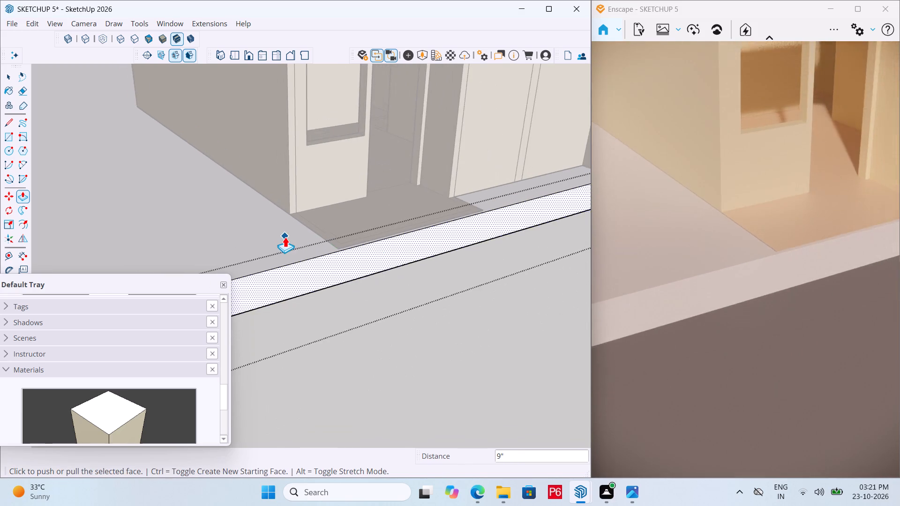
scroll(285, 237, down, 5)
middle_drag(406, 226, 71, 231)
scroll(406, 225, down, 1)
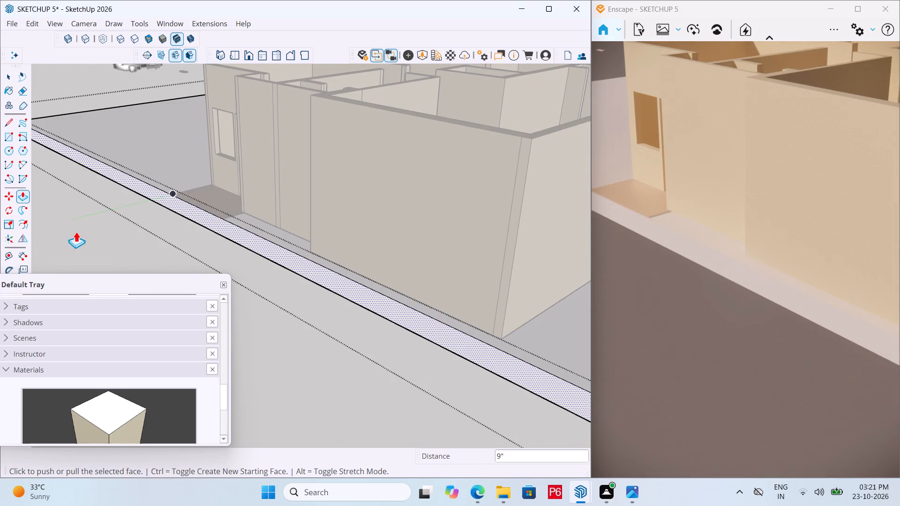
key(ctrl+s)
key(ctrl+s)
key(ctrl+s)
key(ctrl+s)
key(ctrl+s)
key(ctrl+s)
key(ctrl+s)
key(ctrl+s)
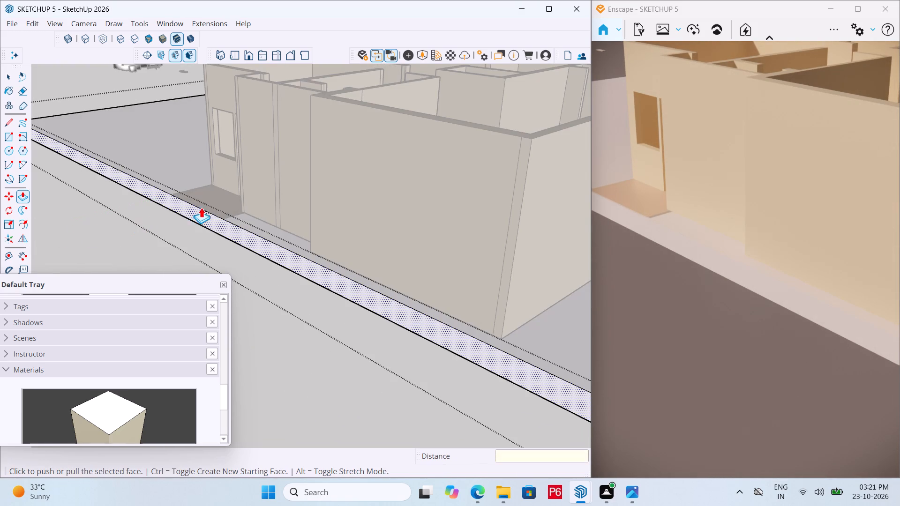
Examine from above how far the slab extends around the apartment on each side.
scroll(184, 195, down, 9)
middle_drag(248, 250, 242, 264)
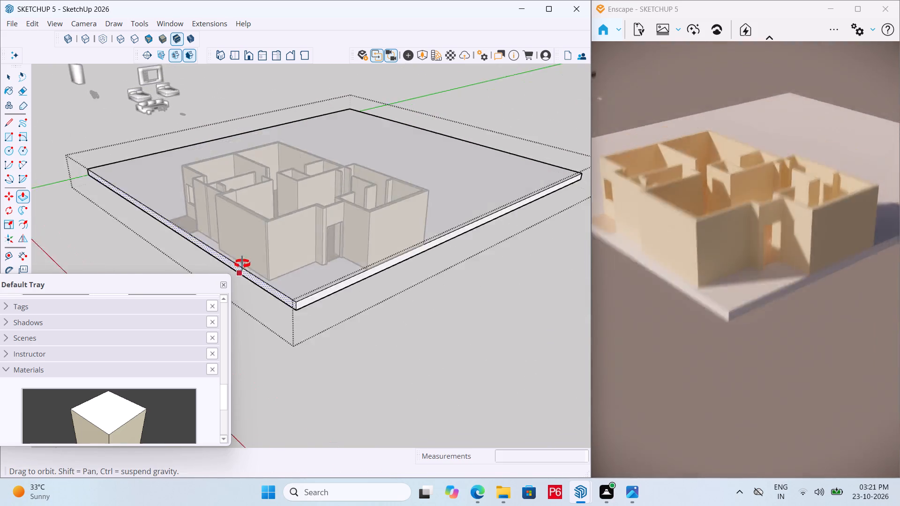
middle_drag(242, 264, 257, 322)
scroll(358, 252, down, 4)
scroll(294, 289, down, 1)
middle_drag(294, 289, 278, 314)
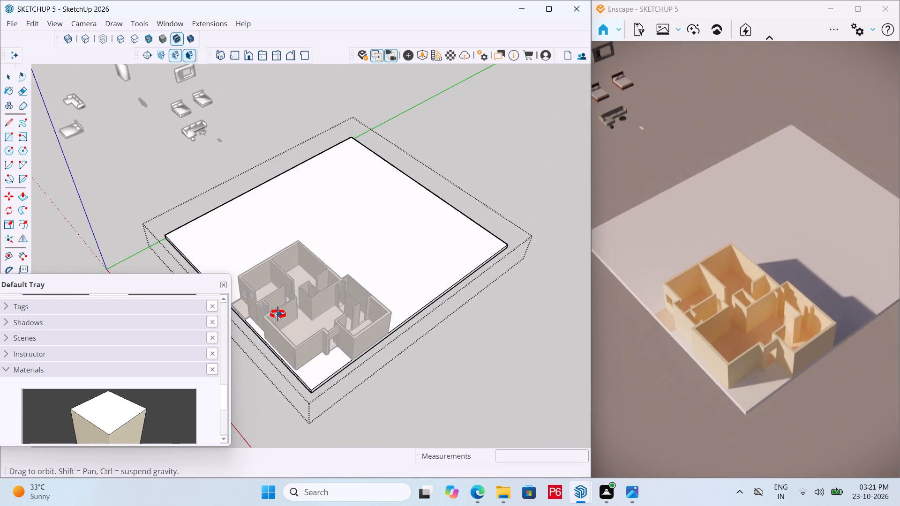
middle_drag(278, 314, 281, 313)
scroll(459, 198, down, 5)
scroll(400, 271, up, 6)
scroll(475, 189, down, 7)
scroll(380, 283, up, 6)
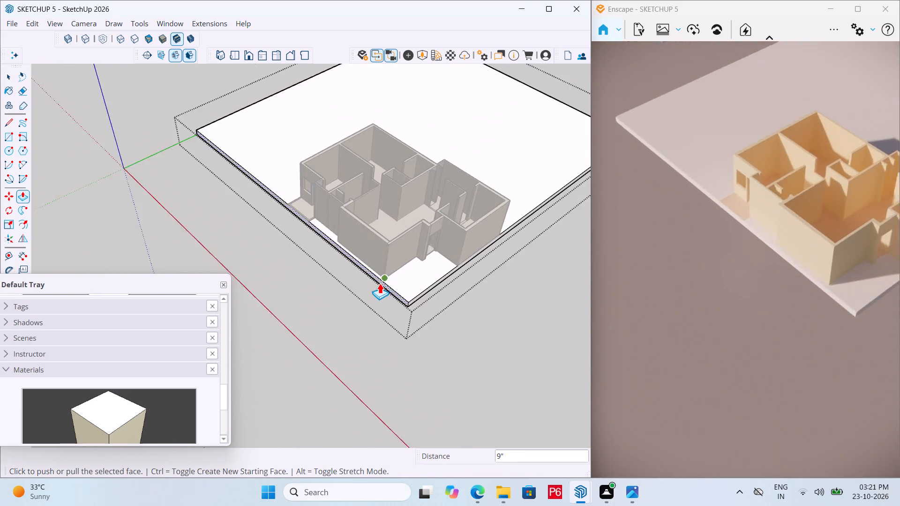
scroll(380, 283, up, 1)
Push the slab's opposite long side inward about 57' 6", close to the apartment's outer wall.
middle_drag(456, 230, 77, 125)
middle_drag(332, 184, 317, 185)
scroll(328, 182, down, 1)
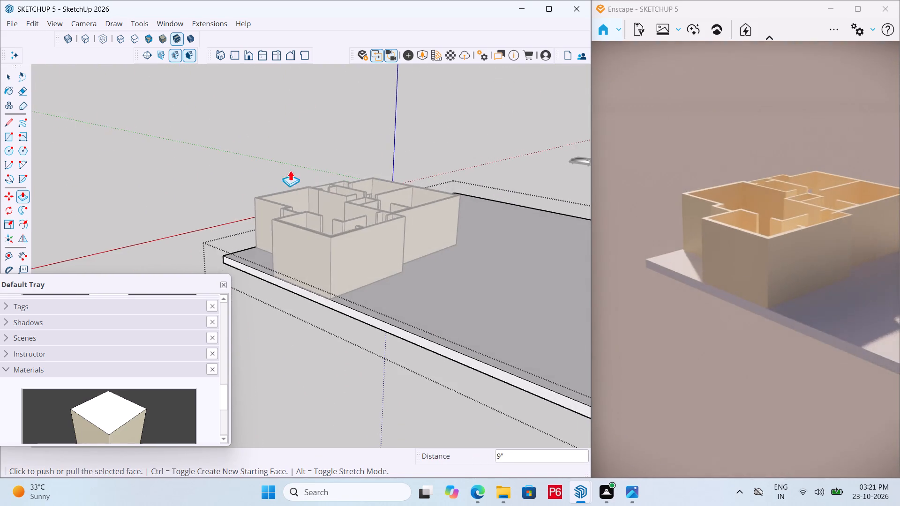
scroll(286, 171, down, 5)
scroll(509, 296, up, 5)
key(space)
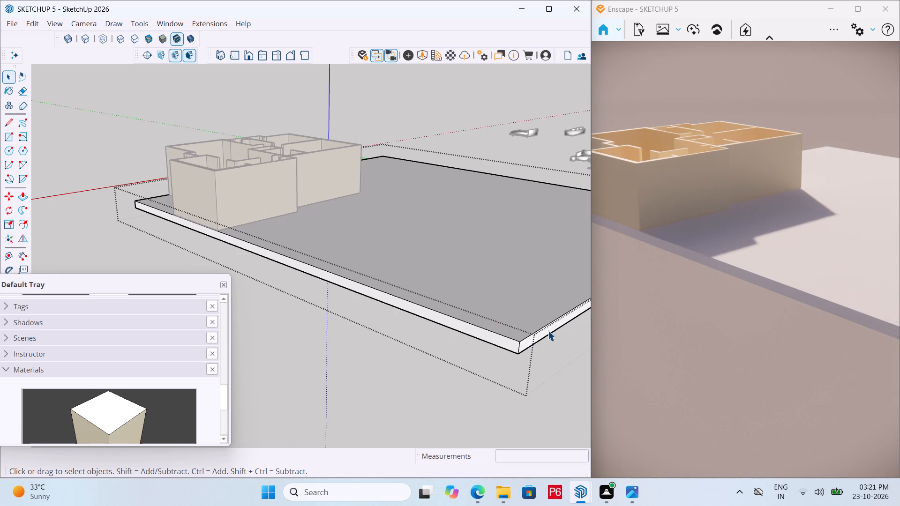
click(548, 331)
key(p)
click(547, 326)
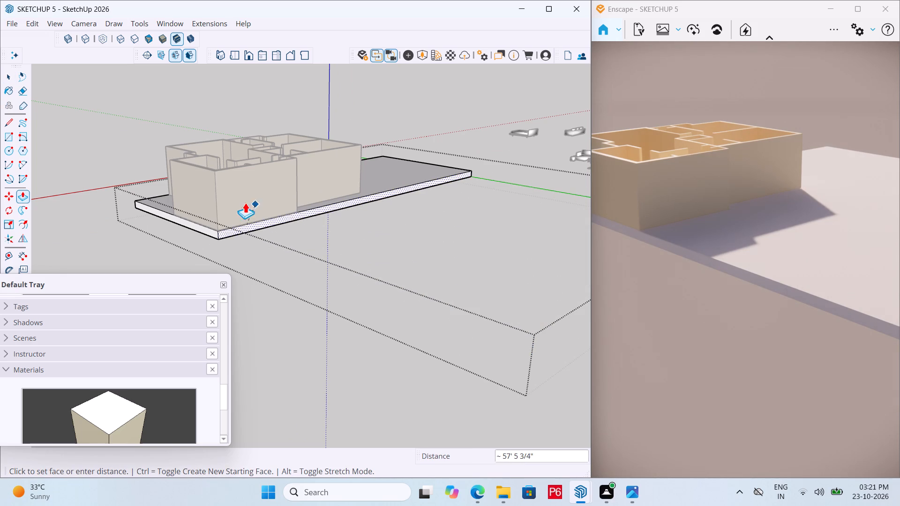
click(244, 209)
Push the slab's end face beyond the apartment inward about 39' 9", close to the apartment's end wall.
middle_drag(386, 203, 180, 214)
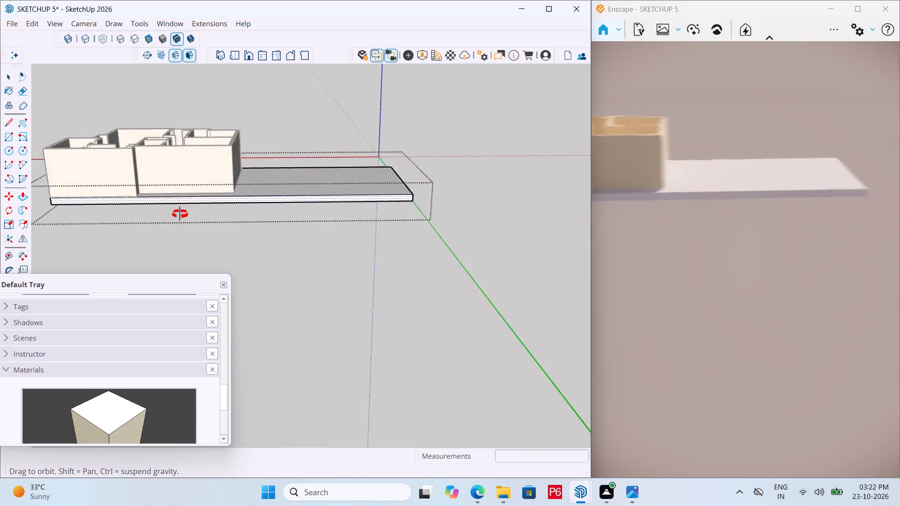
middle_drag(180, 214, 0, 237)
scroll(252, 208, up, 5)
key(space)
click(310, 194)
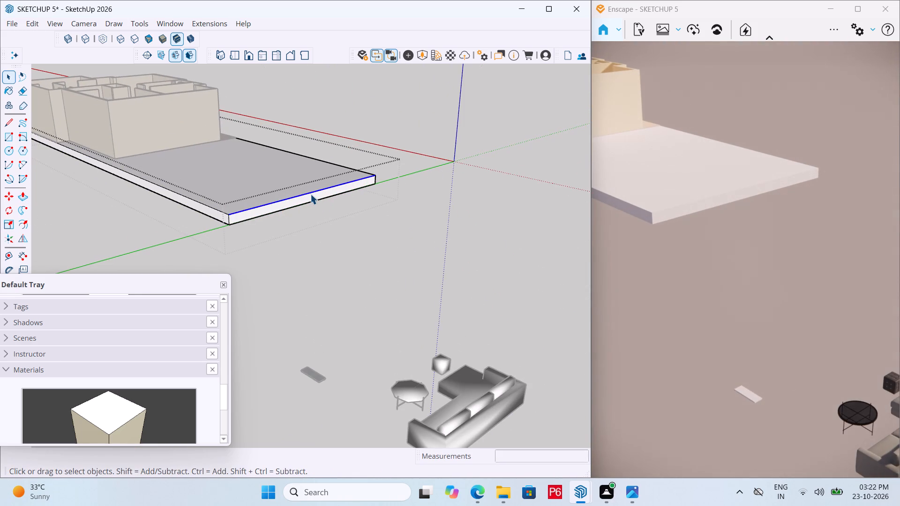
click(311, 195)
key(p)
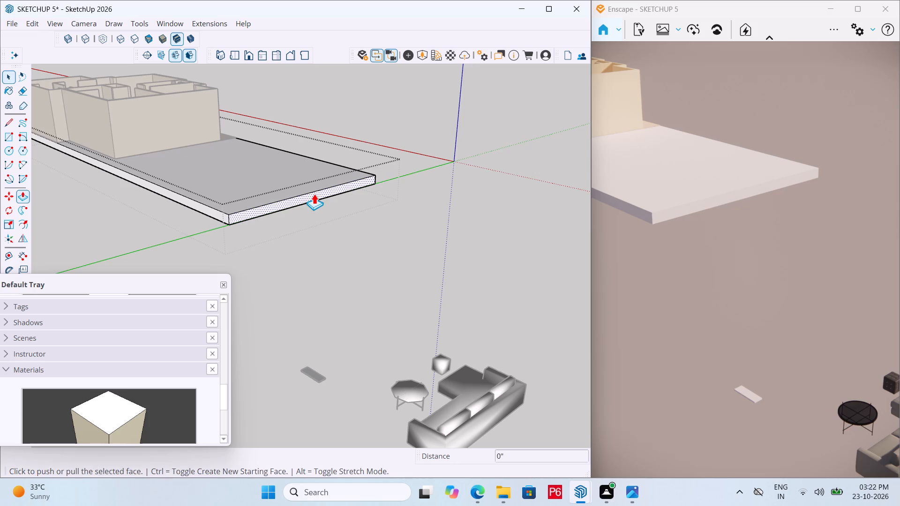
click(314, 193)
click(166, 119)
Examine how the slab's edges fit the apartment's walls on each side, down to the entrance recess.
scroll(340, 162, down, 2)
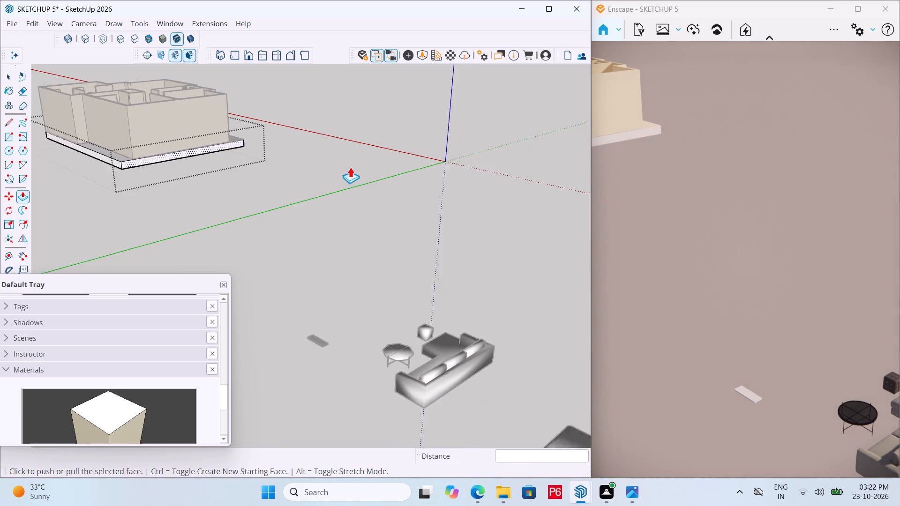
scroll(350, 167, down, 3)
scroll(264, 169, down, 7)
scroll(176, 172, up, 1)
middle_drag(175, 172, 600, 177)
scroll(553, 176, down, 4)
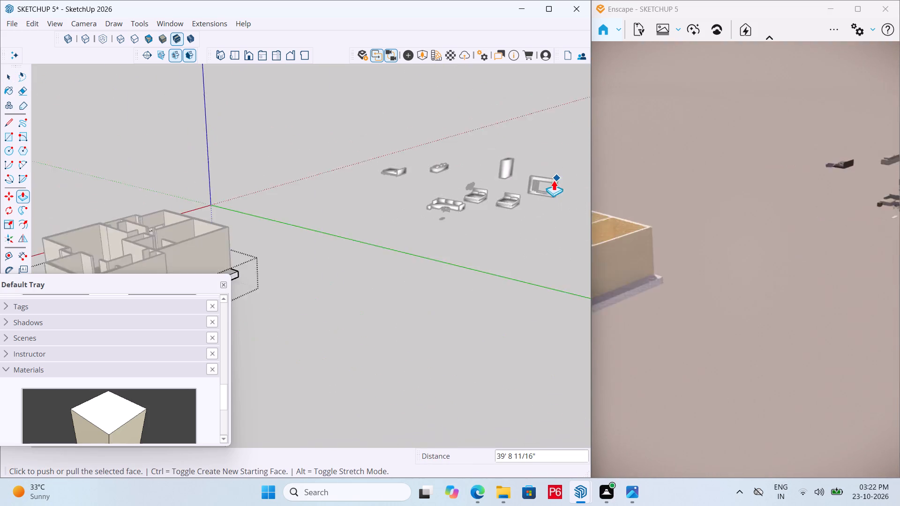
scroll(554, 180, down, 10)
middle_drag(403, 218, 546, 241)
middle_drag(405, 217, 546, 236)
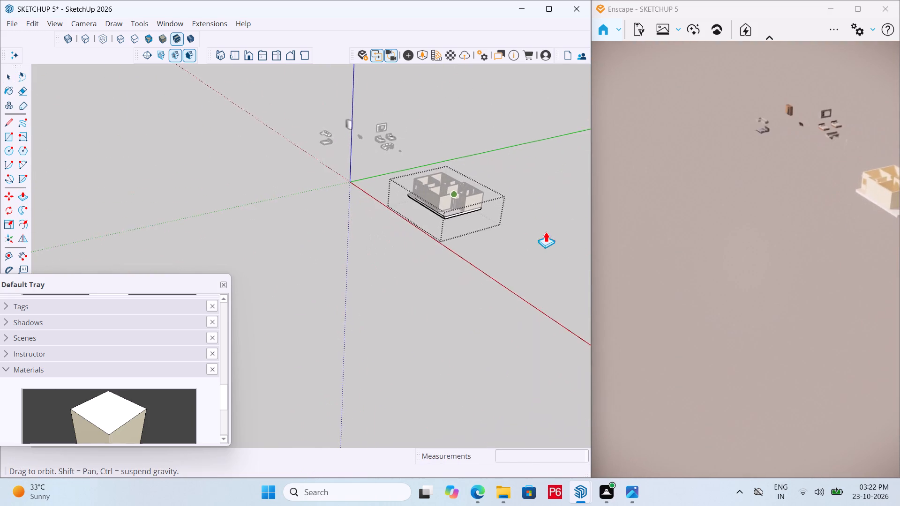
scroll(536, 193, up, 5)
scroll(441, 180, up, 6)
scroll(352, 254, up, 5)
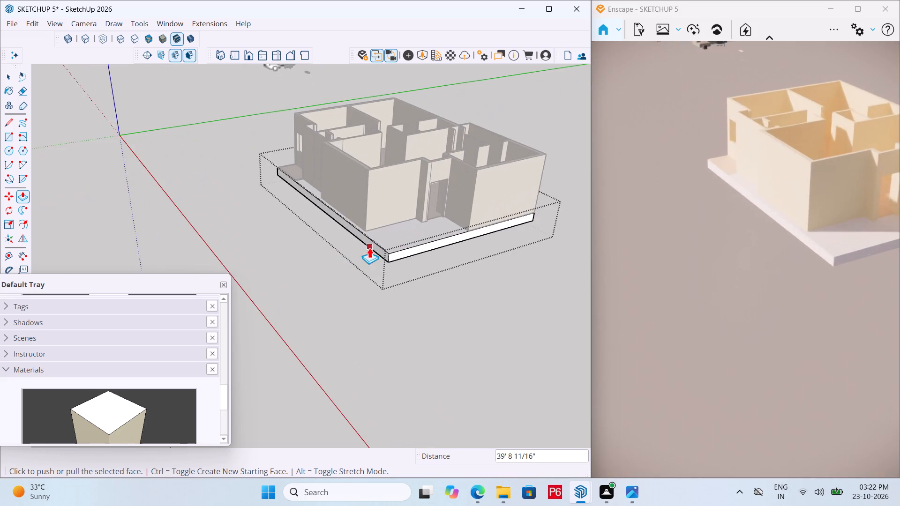
scroll(424, 223, up, 7)
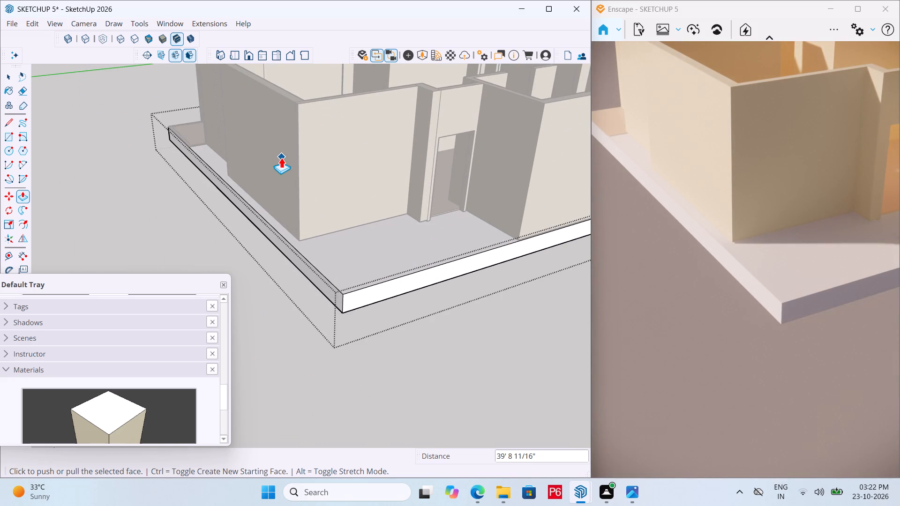
scroll(220, 209, down, 3)
scroll(485, 236, up, 5)
scroll(439, 234, up, 1)
middle_drag(399, 181, 329, 143)
middle_drag(329, 144, 389, 213)
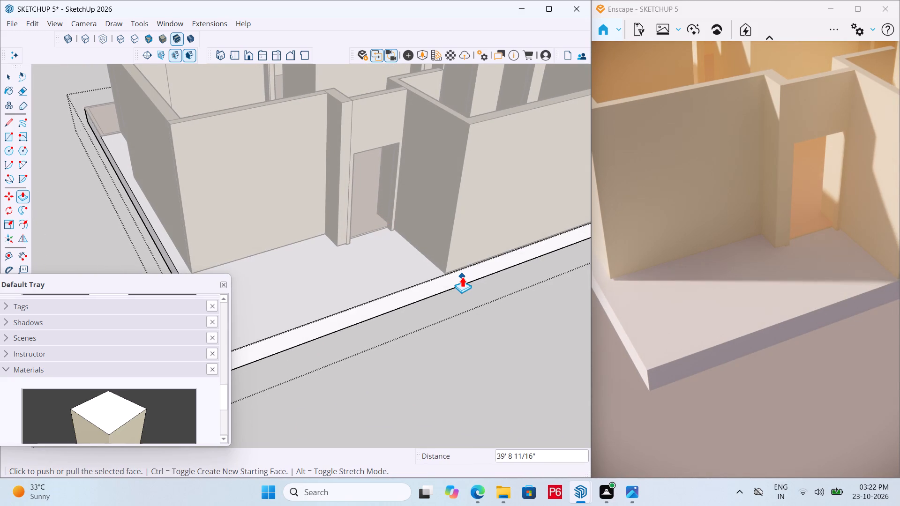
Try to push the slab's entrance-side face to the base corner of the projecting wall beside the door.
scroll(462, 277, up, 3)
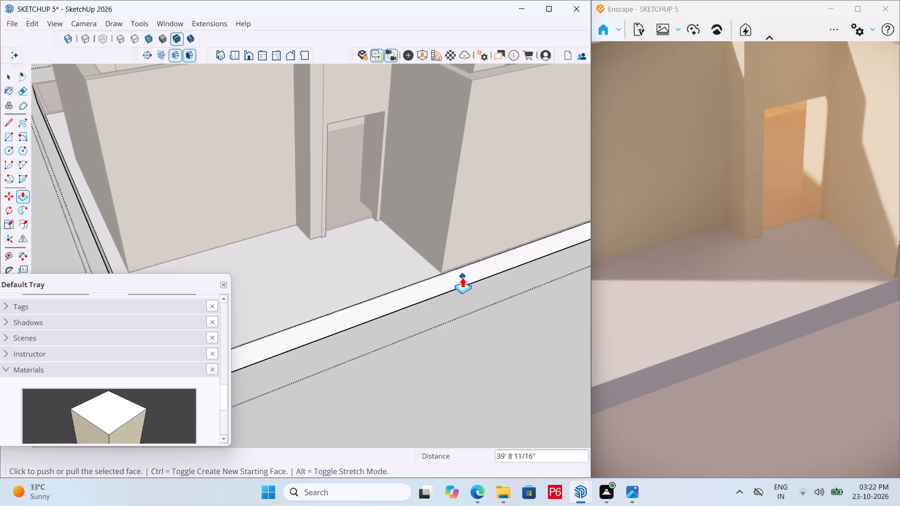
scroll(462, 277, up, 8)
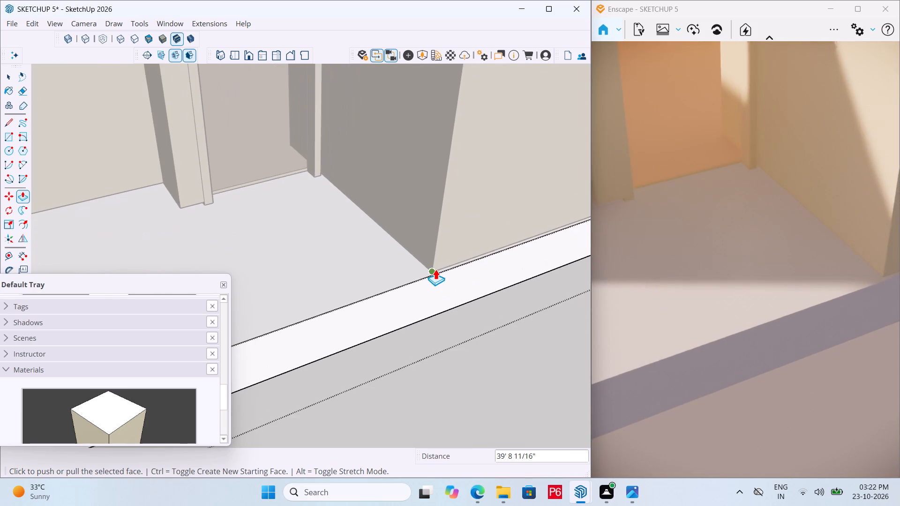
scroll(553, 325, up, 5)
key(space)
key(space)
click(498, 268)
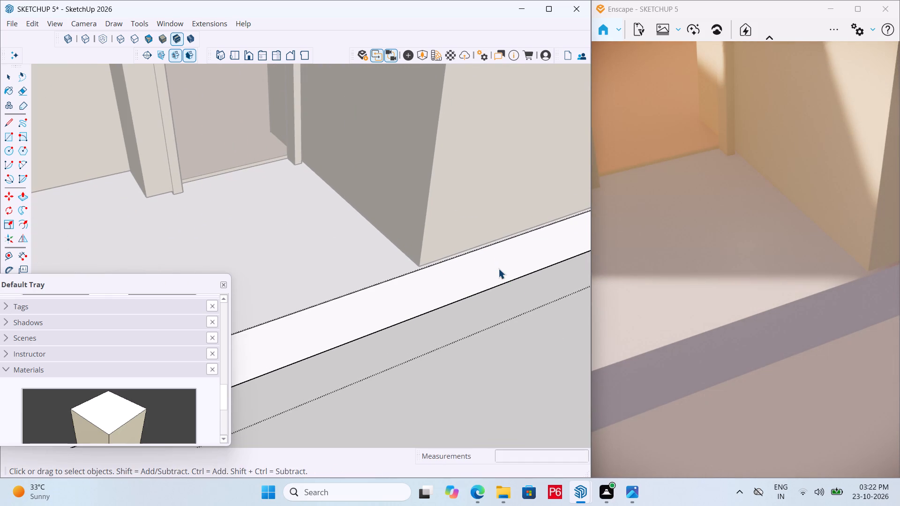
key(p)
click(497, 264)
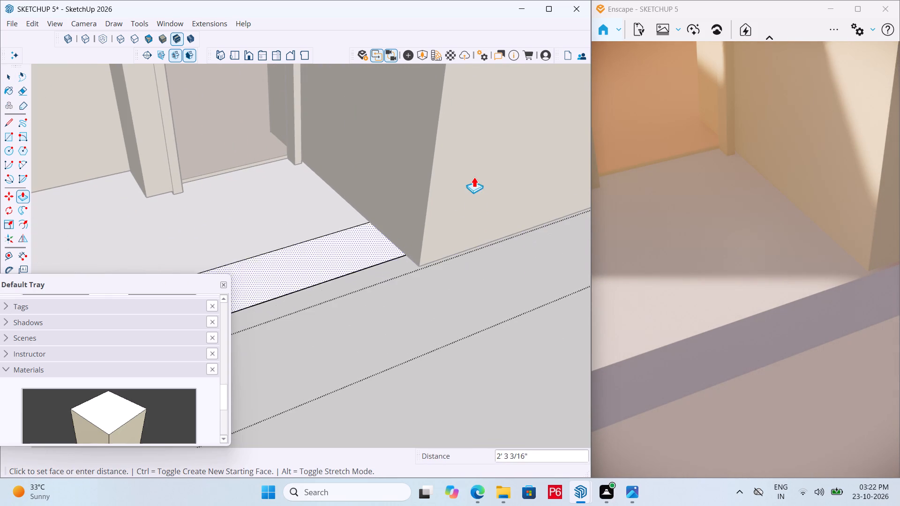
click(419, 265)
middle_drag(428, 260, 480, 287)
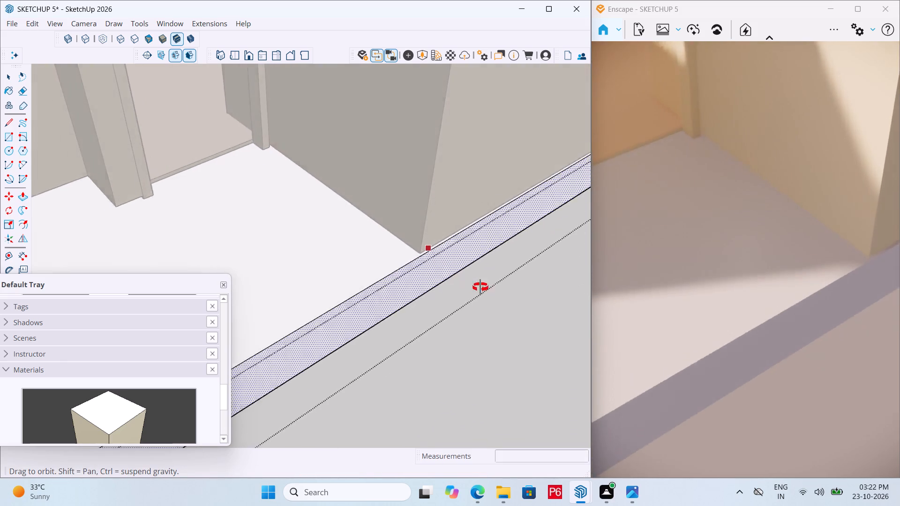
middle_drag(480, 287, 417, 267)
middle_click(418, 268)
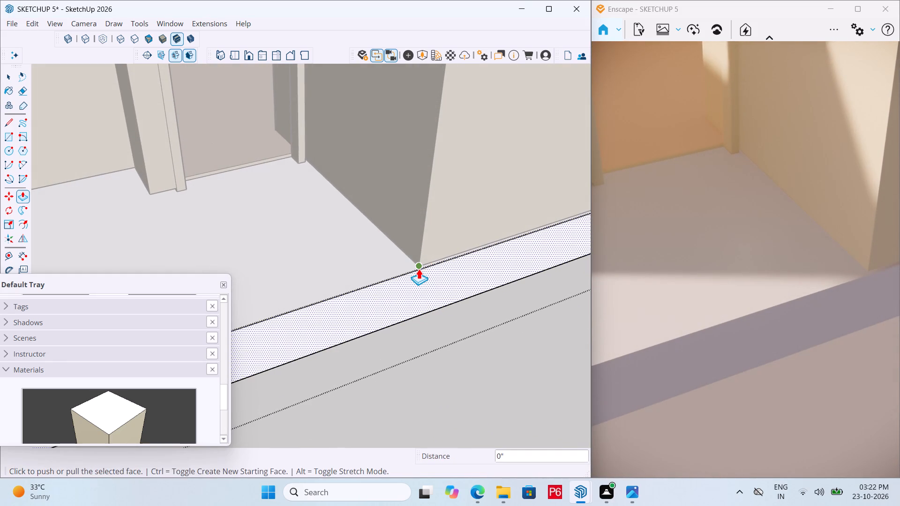
Draw a vertical line across the slab's entrance-side face, below the projecting wall's corner.
key(l)
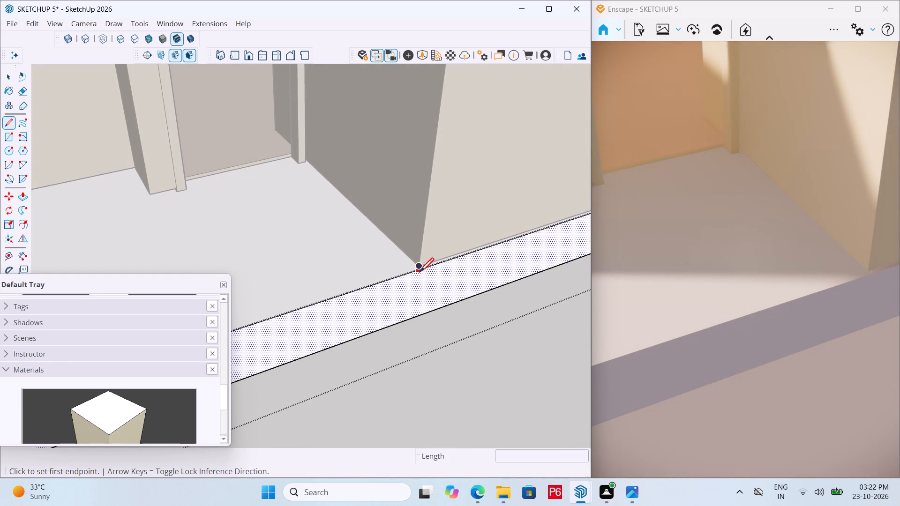
click(420, 273)
click(417, 316)
key(space)
scroll(457, 273, down, 4)
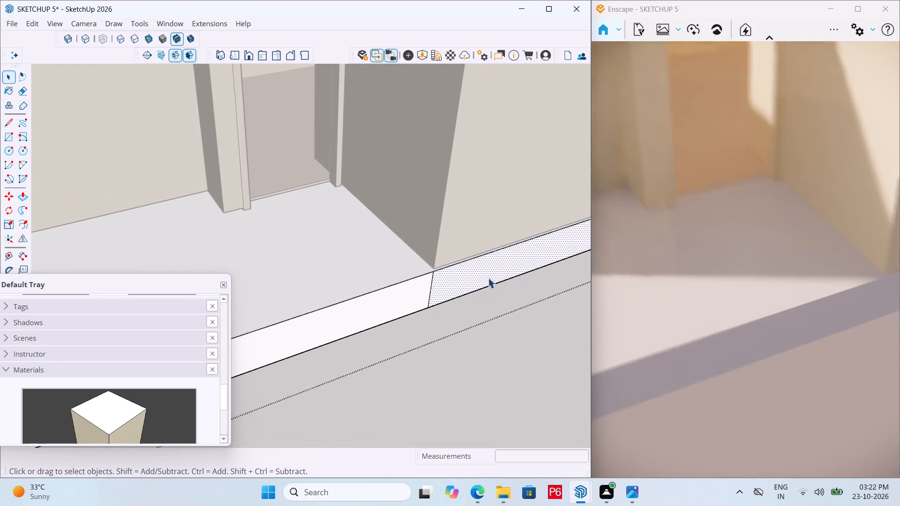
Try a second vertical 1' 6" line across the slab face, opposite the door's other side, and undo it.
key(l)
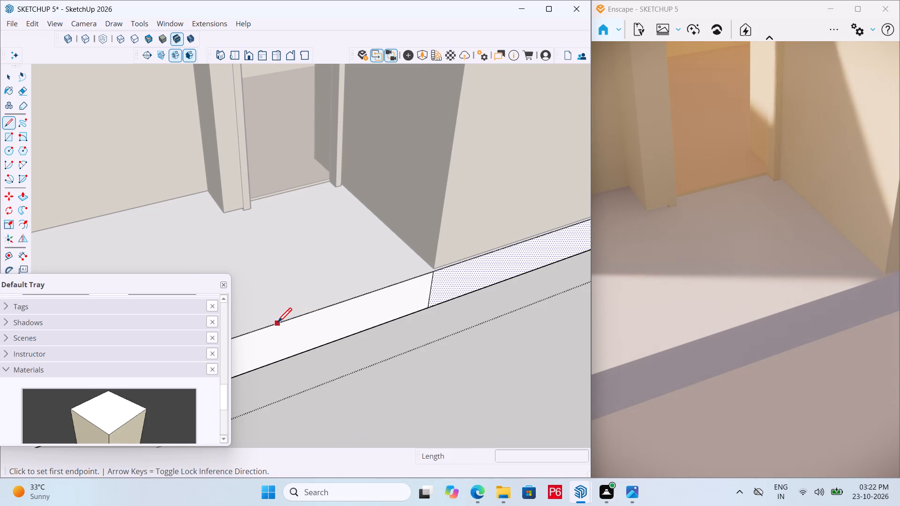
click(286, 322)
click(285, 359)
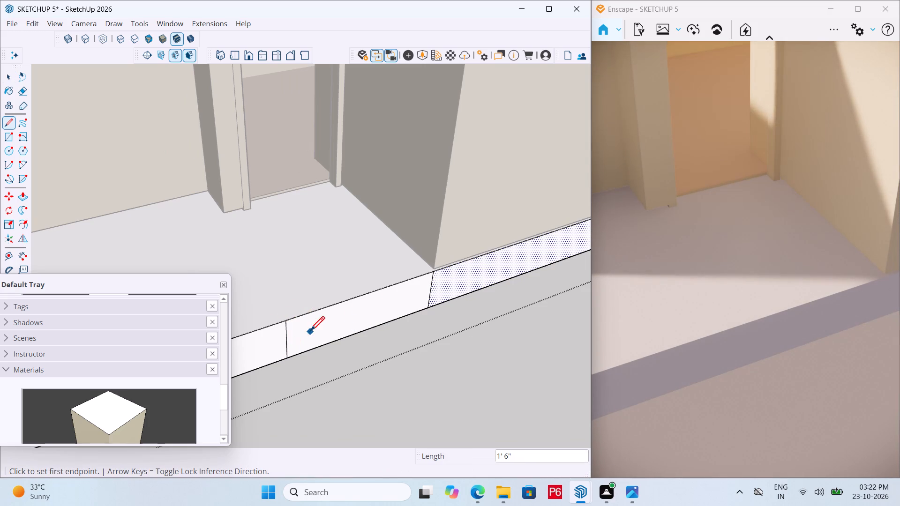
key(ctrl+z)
Draw a second vertical 1' 6" line across the slab face, opposite the other side of the entrance door.
click(281, 320)
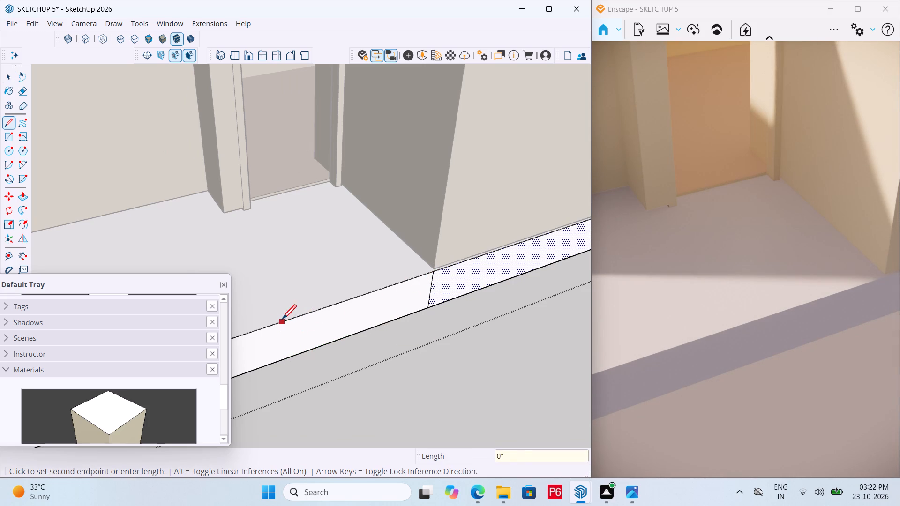
click(281, 359)
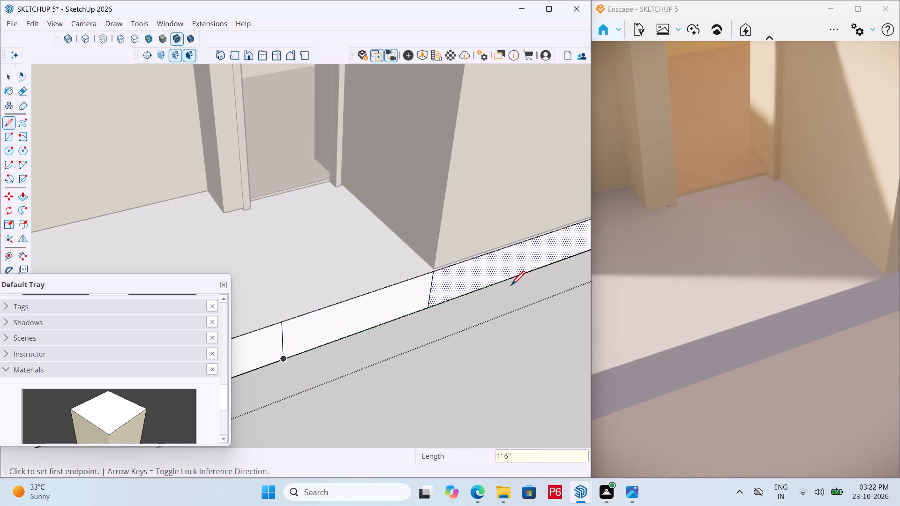
Push the slab face between the two lines inward about 6', cutting a recess up to the entrance door.
key(p)
key(space)
click(350, 317)
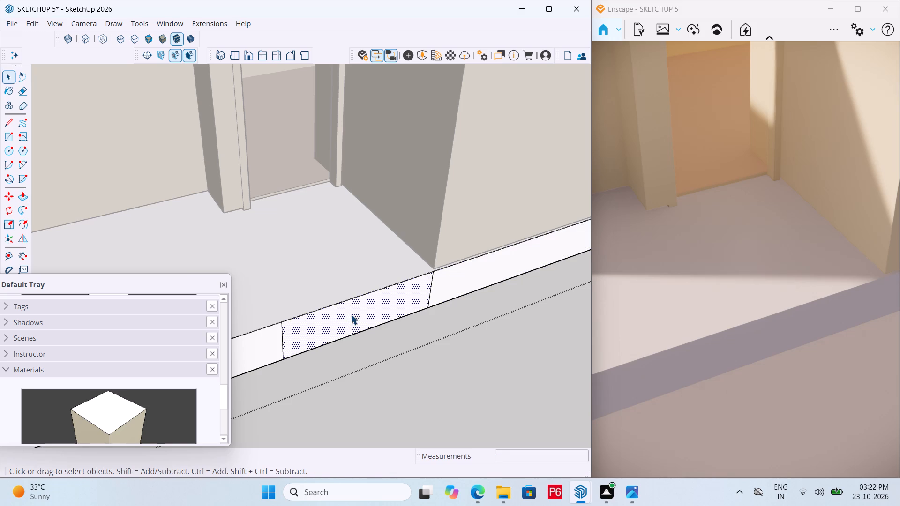
key(p)
click(352, 314)
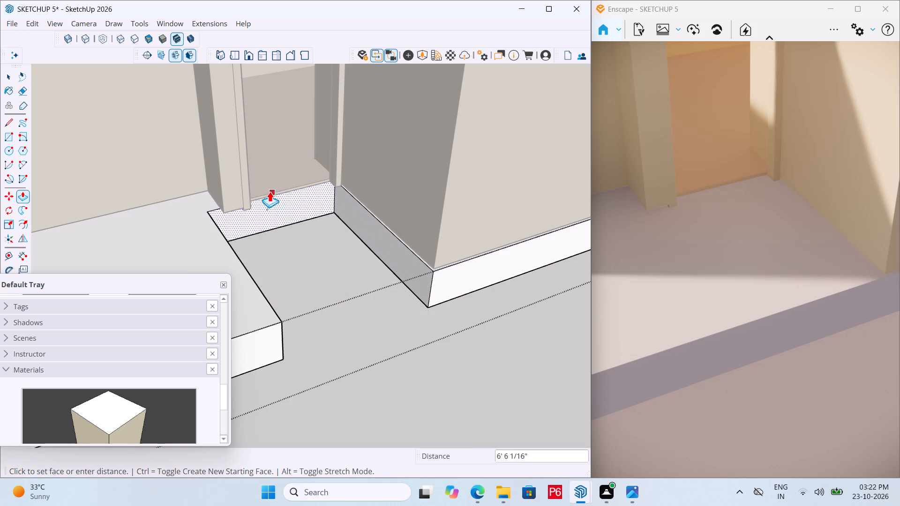
click(242, 198)
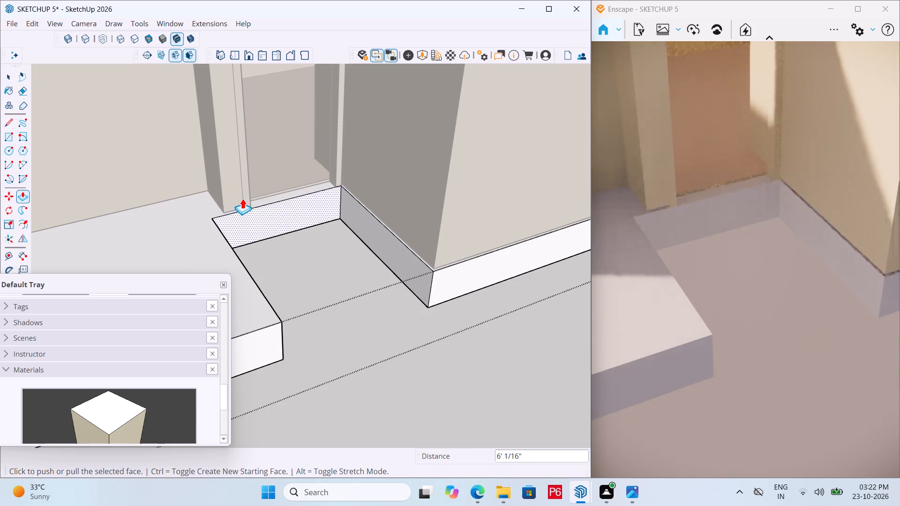
Save the model with the entrance recess cut into the slab.
middle_drag(312, 197, 303, 267)
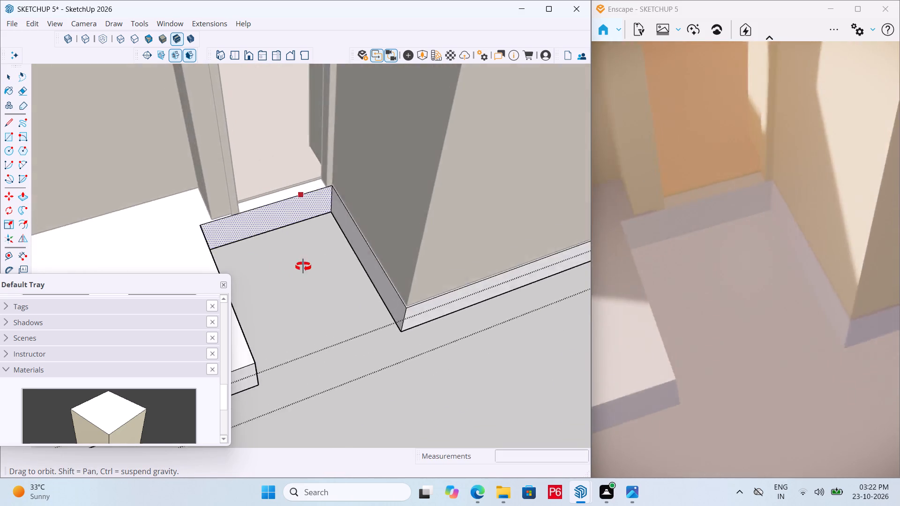
middle_drag(303, 267, 358, 144)
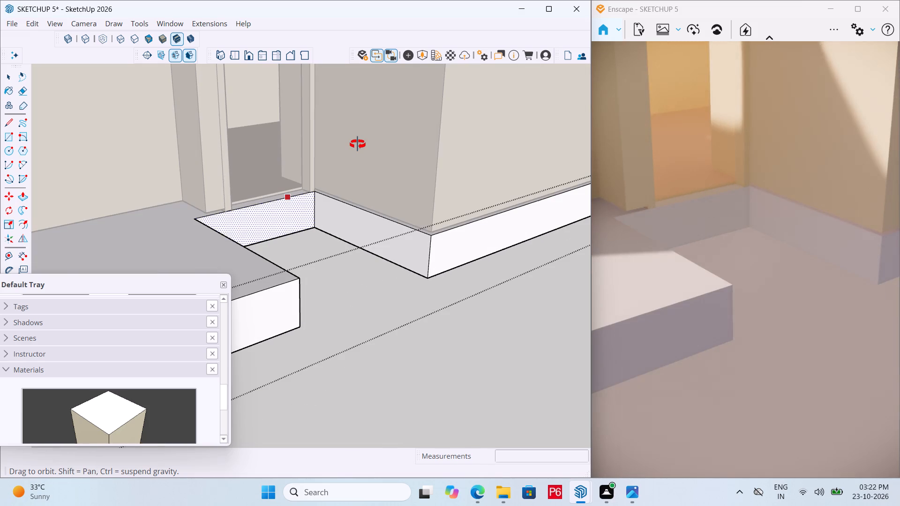
middle_drag(358, 144, 358, 150)
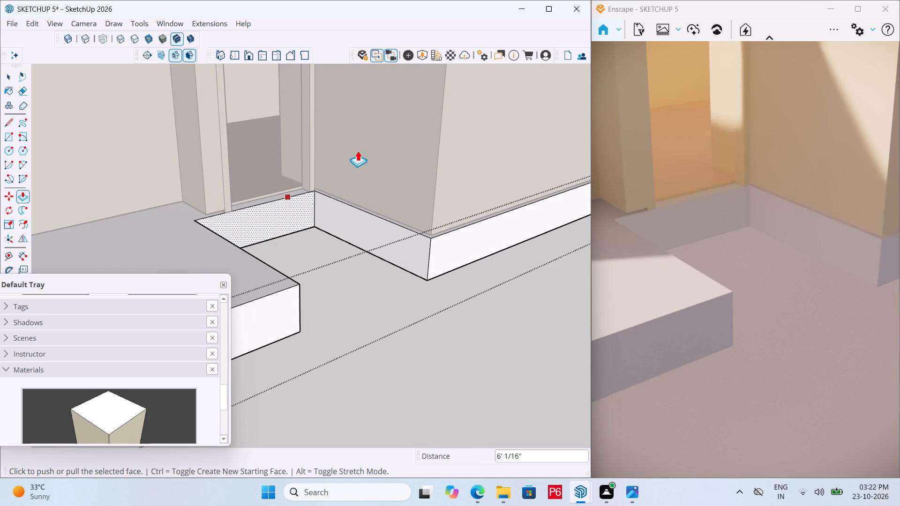
key(ctrl+s)
key(ctrl+s)
key(ctrl+s)
key(ctrl+s)
Examine the slab's entrance recess and its outer edges around the apartment.
middle_drag(302, 236, 340, 267)
scroll(325, 179, down, 5)
scroll(345, 275, down, 2)
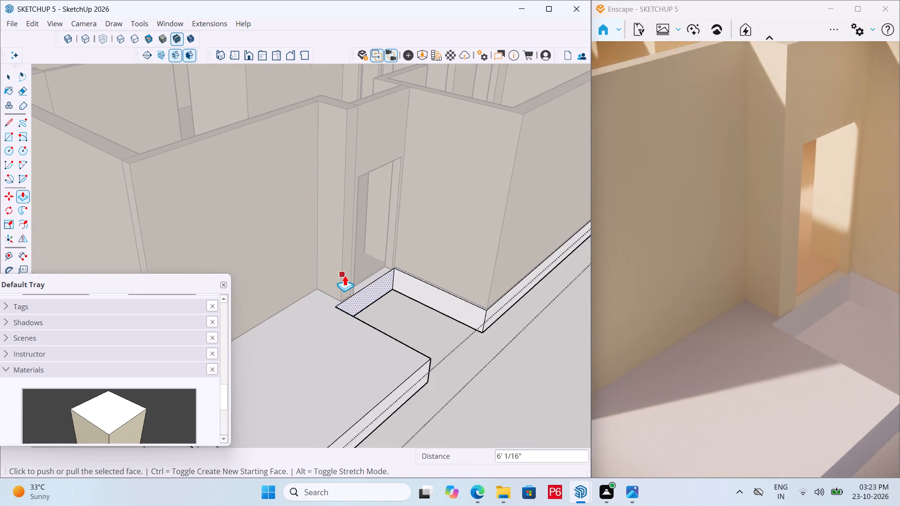
middle_drag(384, 298, 232, 283)
middle_drag(231, 283, 276, 305)
middle_drag(287, 306, 411, 306)
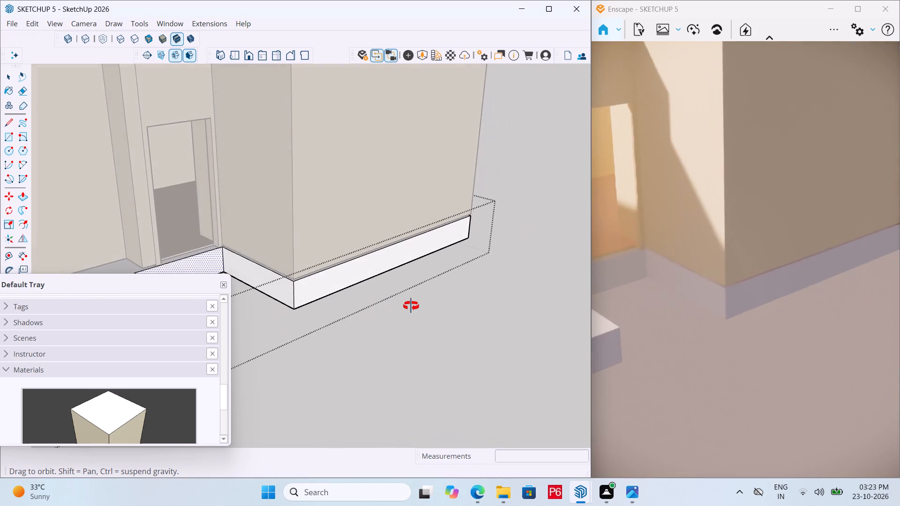
middle_drag(411, 306, 425, 305)
scroll(457, 242, down, 8)
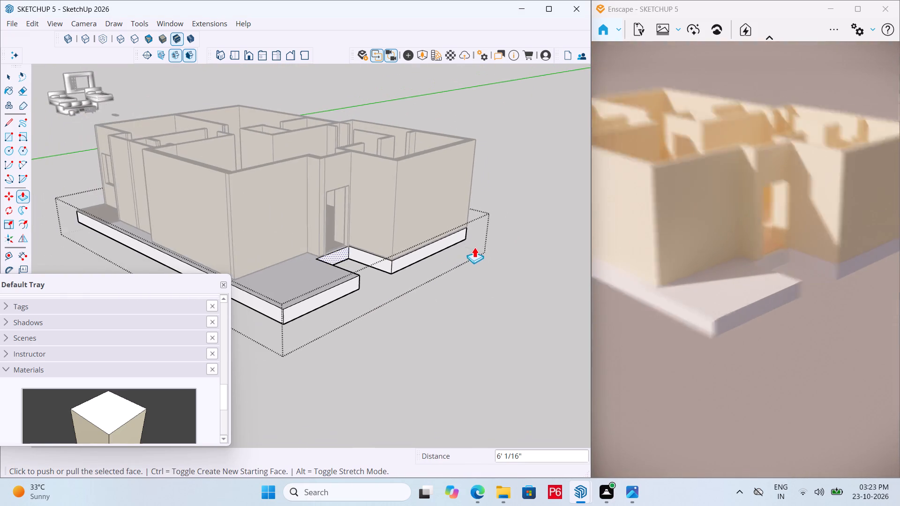
scroll(280, 252, up, 5)
middle_drag(370, 259, 313, 303)
Finish editing the slab and close its group.
key(space)
scroll(335, 291, up, 3)
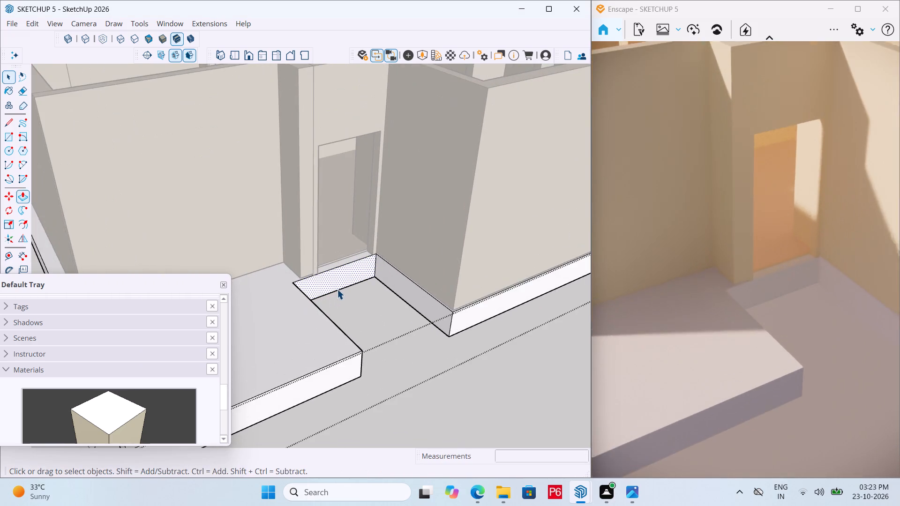
scroll(337, 289, up, 6)
click(536, 52)
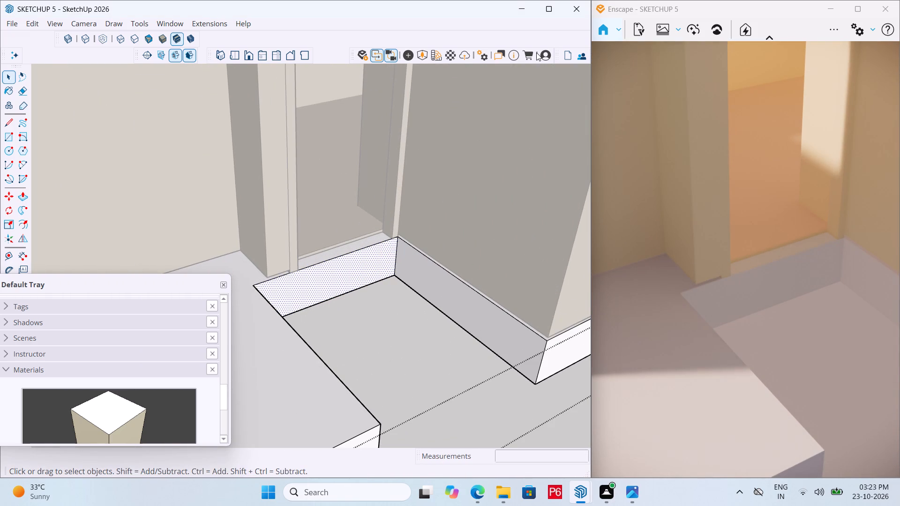
double_click(389, 313)
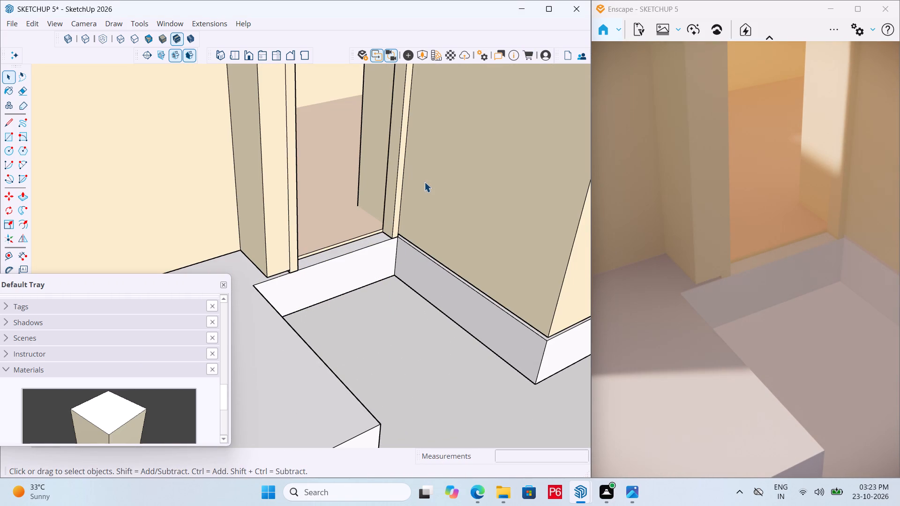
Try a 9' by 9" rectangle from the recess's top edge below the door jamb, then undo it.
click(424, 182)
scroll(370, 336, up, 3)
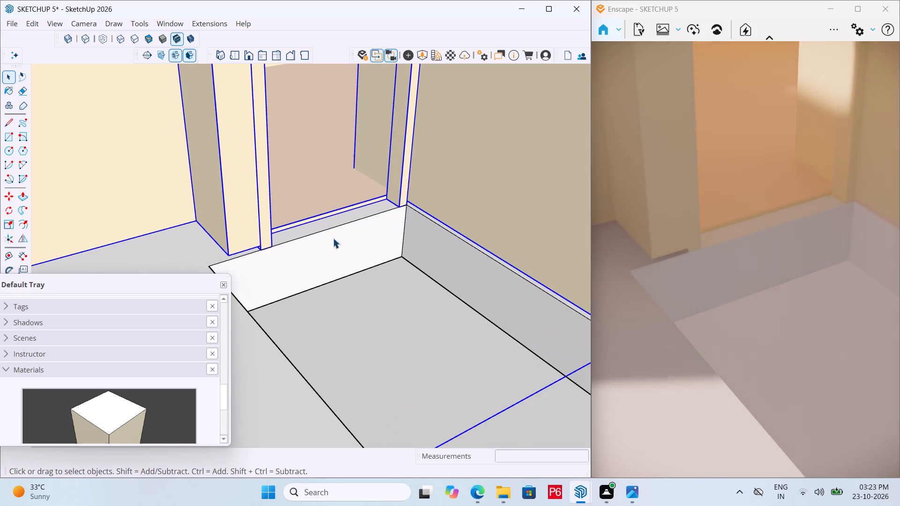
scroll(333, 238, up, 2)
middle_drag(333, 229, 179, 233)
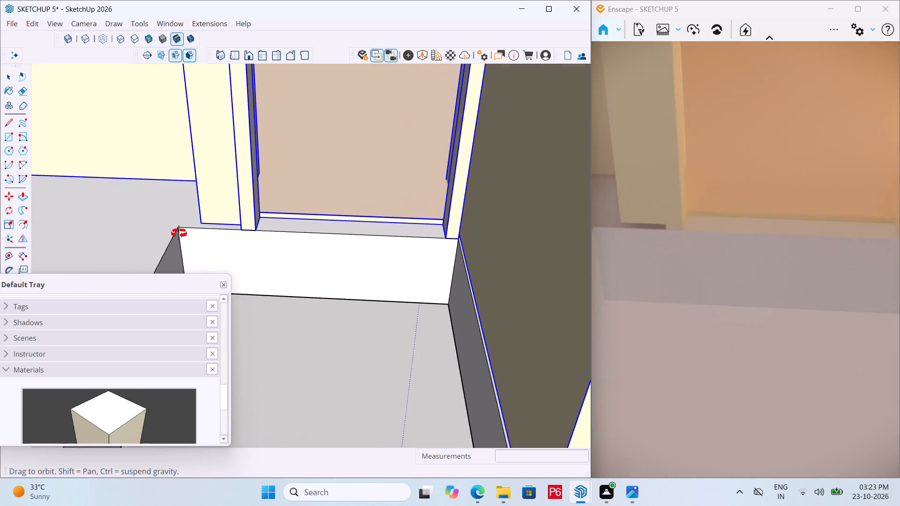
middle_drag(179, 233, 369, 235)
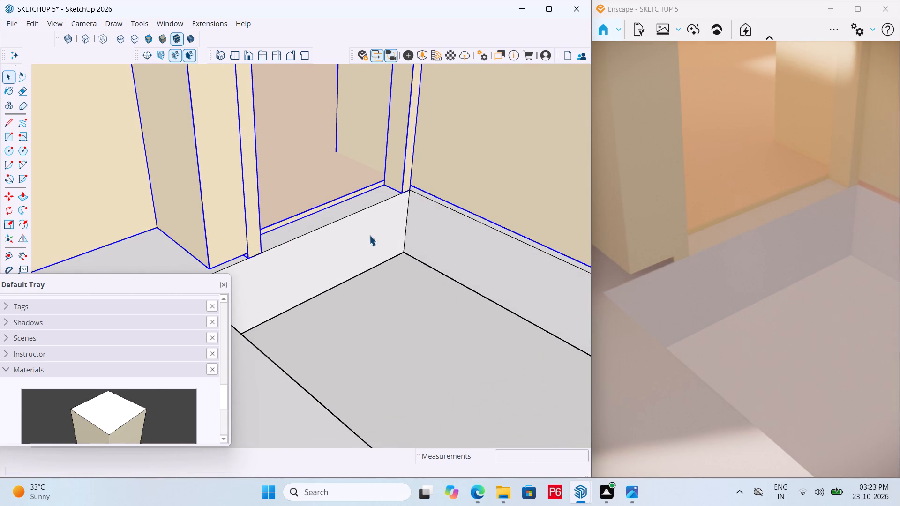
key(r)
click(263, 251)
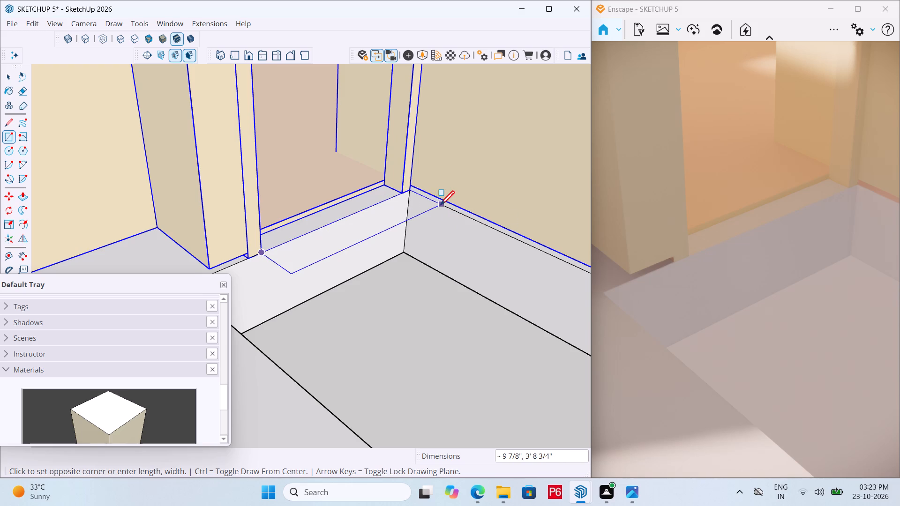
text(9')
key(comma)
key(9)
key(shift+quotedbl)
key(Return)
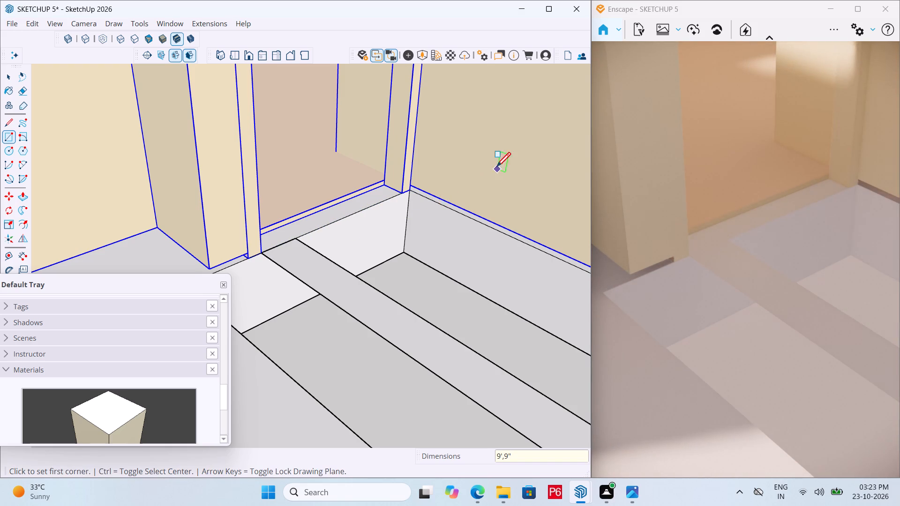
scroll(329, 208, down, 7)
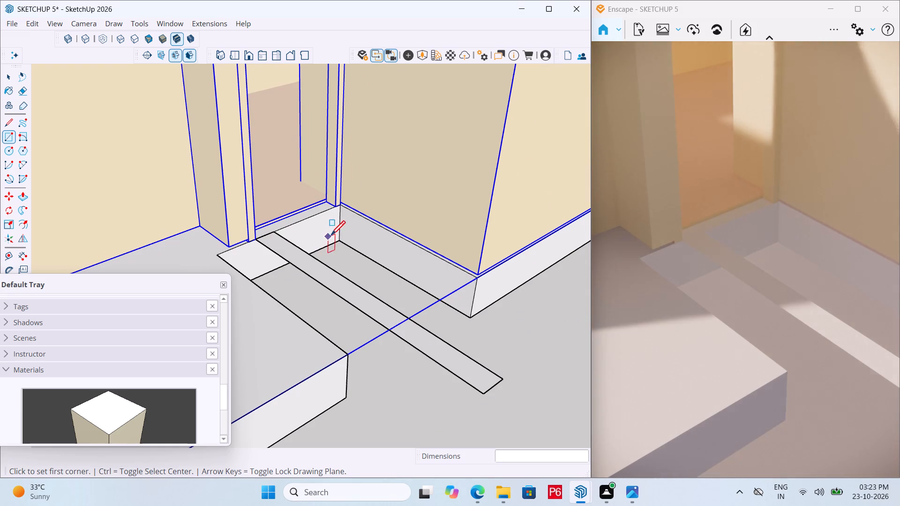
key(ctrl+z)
Draw a horizontal rectangle about 1' by 3' 9" from the recess's top edge in front of the entrance door.
scroll(249, 229, up, 4)
drag(260, 244, 266, 241)
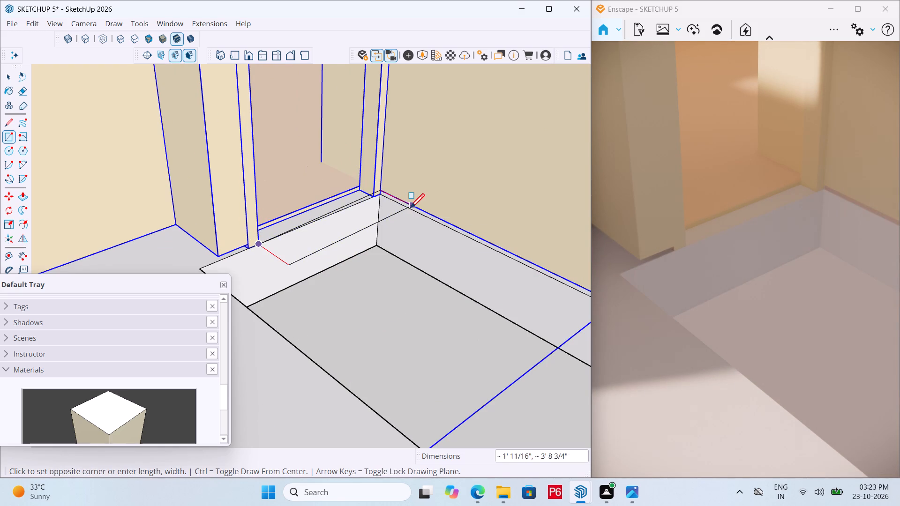
click(410, 209)
key(space)
Make the rectangle in front of the door, including its edges, a group.
double_click(368, 218)
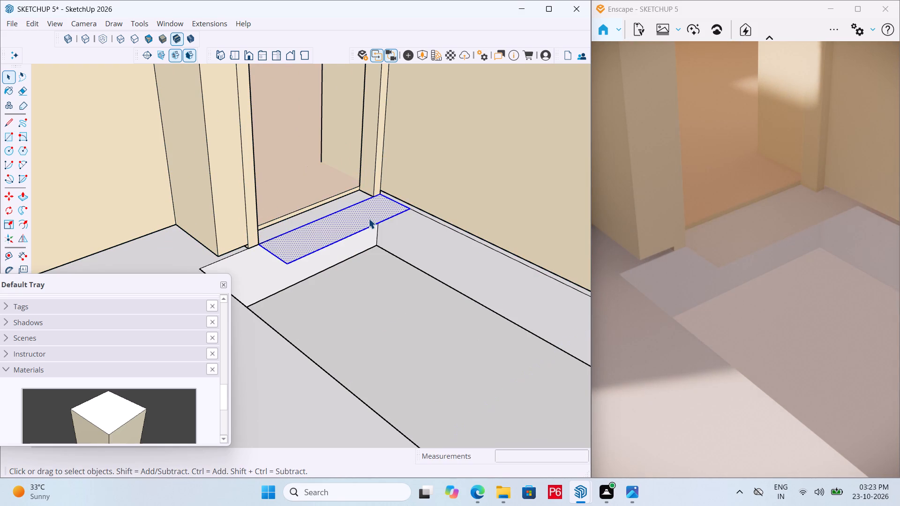
click(368, 218)
double_click(368, 218)
right_click(368, 218)
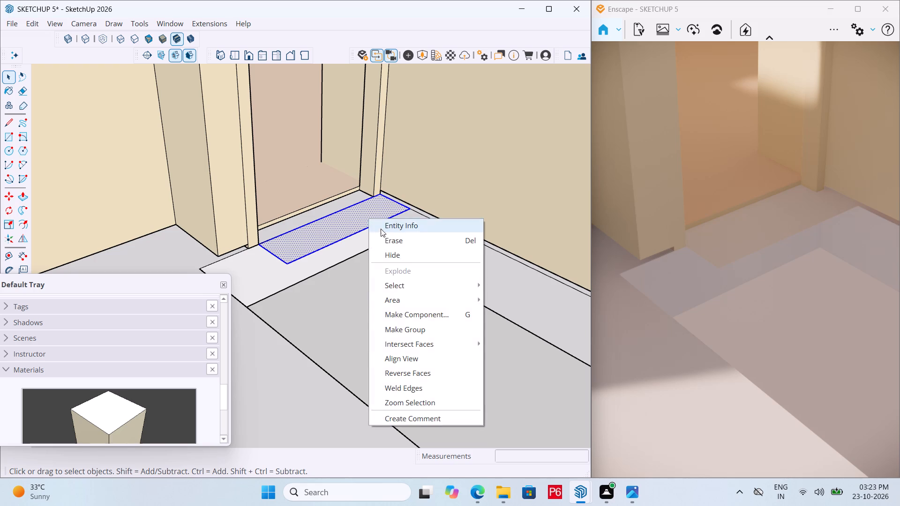
click(447, 327)
key(space)
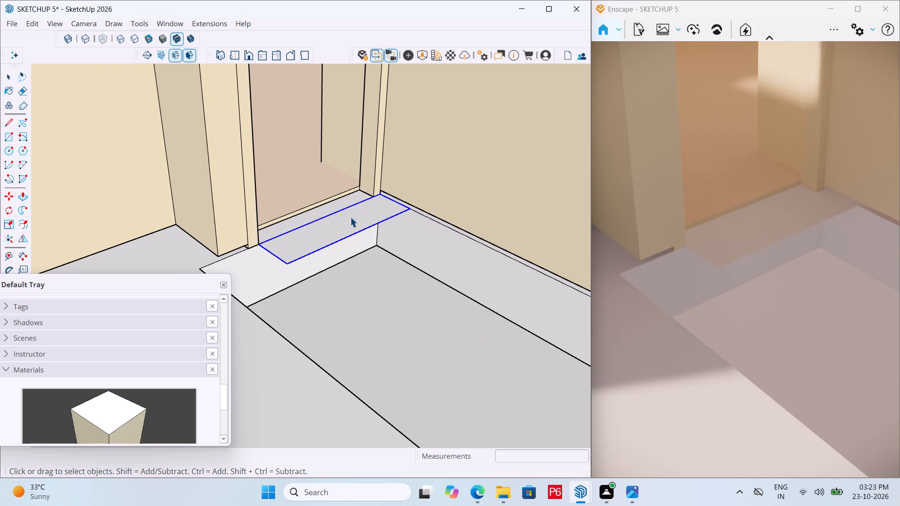
Inside the new group, extrude the rectangle 6" downward from its underside to form a step.
click(350, 217)
double_click(346, 221)
middle_drag(344, 231, 325, 312)
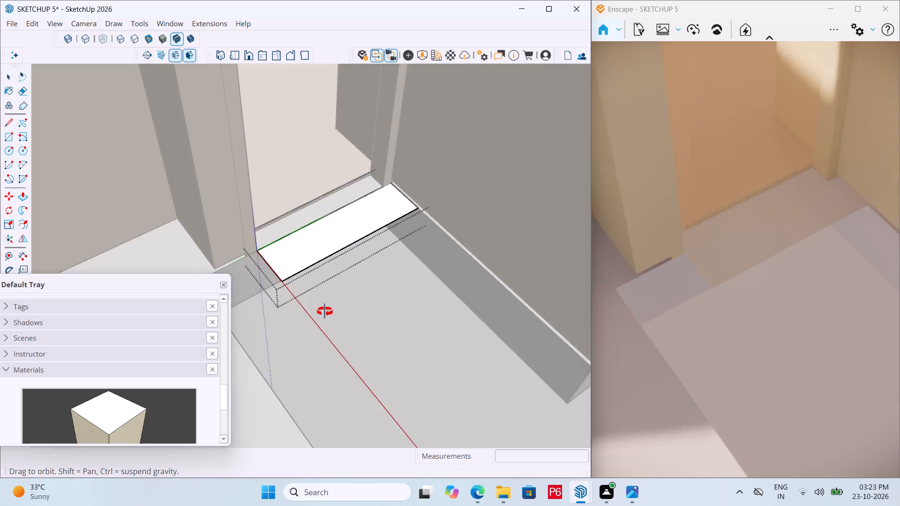
middle_drag(325, 312, 321, 329)
middle_drag(315, 300, 267, 92)
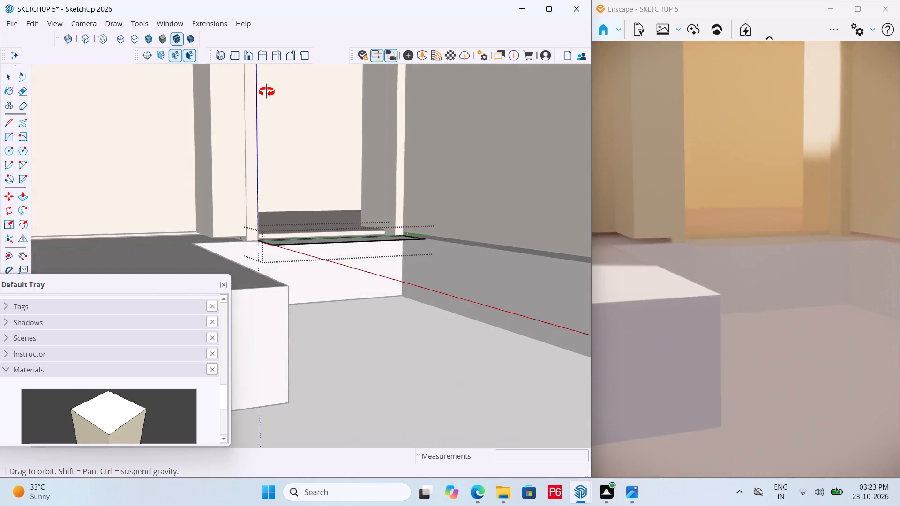
middle_drag(267, 92, 268, 202)
middle_drag(321, 260, 266, 50)
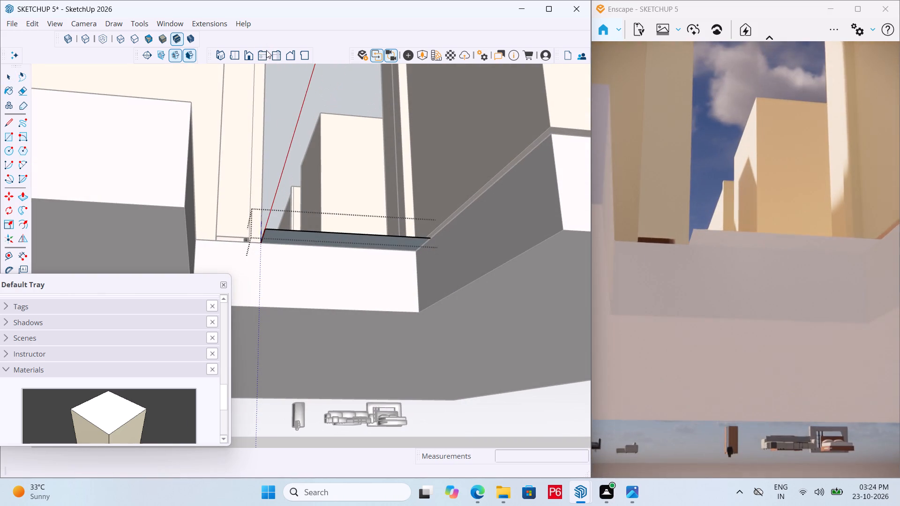
scroll(318, 246, up, 5)
key(p)
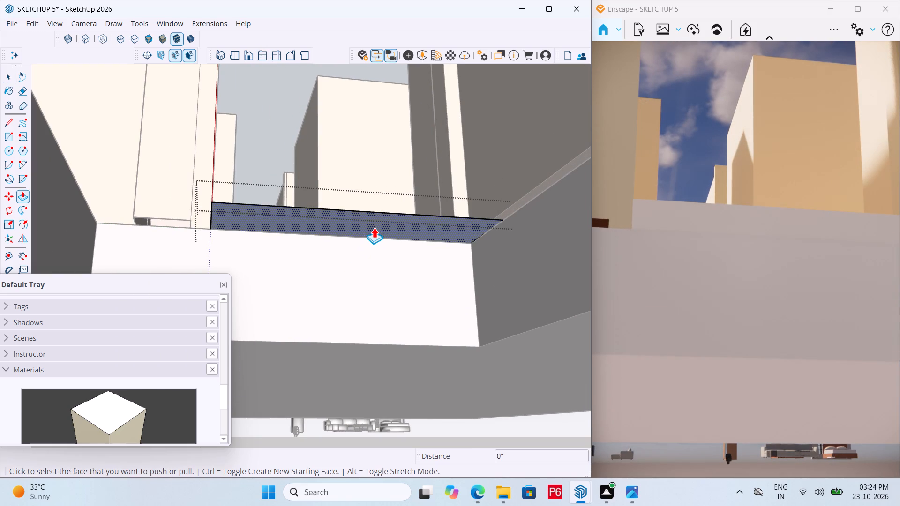
click(374, 227)
text(6")
key(Return)
Push the step's front face back toward the door to shorten its tread.
scroll(477, 210, down, 5)
middle_drag(429, 234, 483, 399)
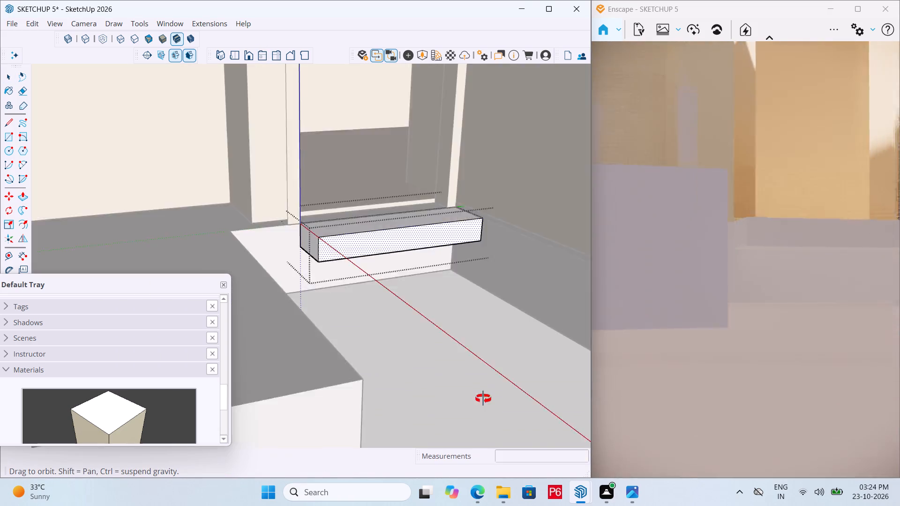
middle_drag(483, 399, 511, 447)
scroll(414, 236, up, 3)
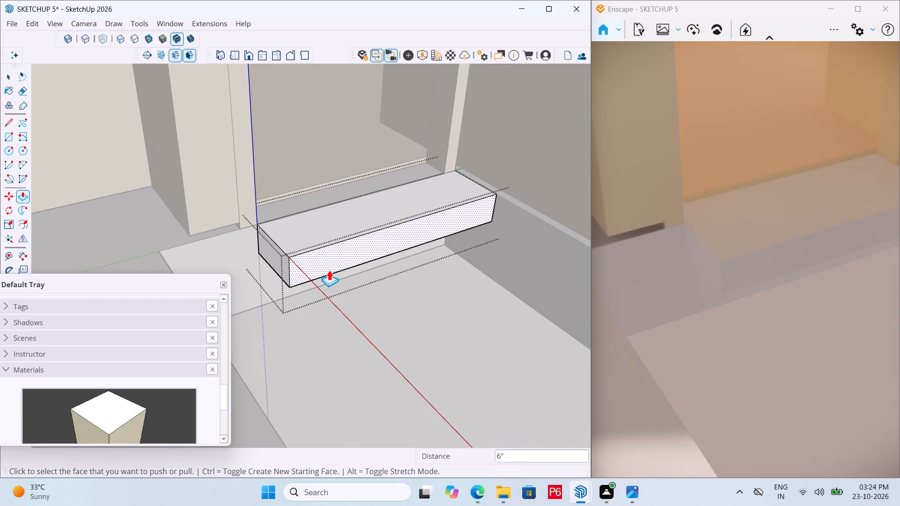
middle_drag(318, 252, 322, 294)
click(331, 274)
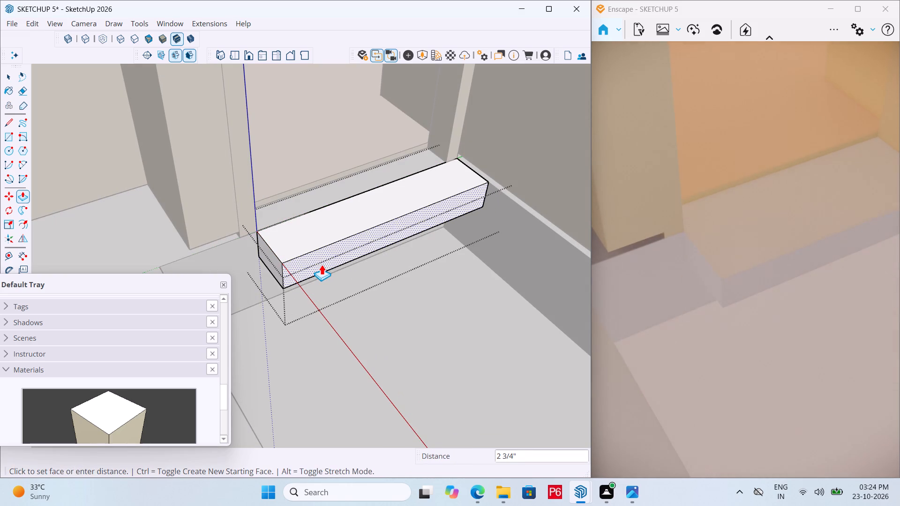
click(321, 264)
key(space)
Place a guide line 9" out from the back edge of the step's top face.
scroll(308, 226, up, 2)
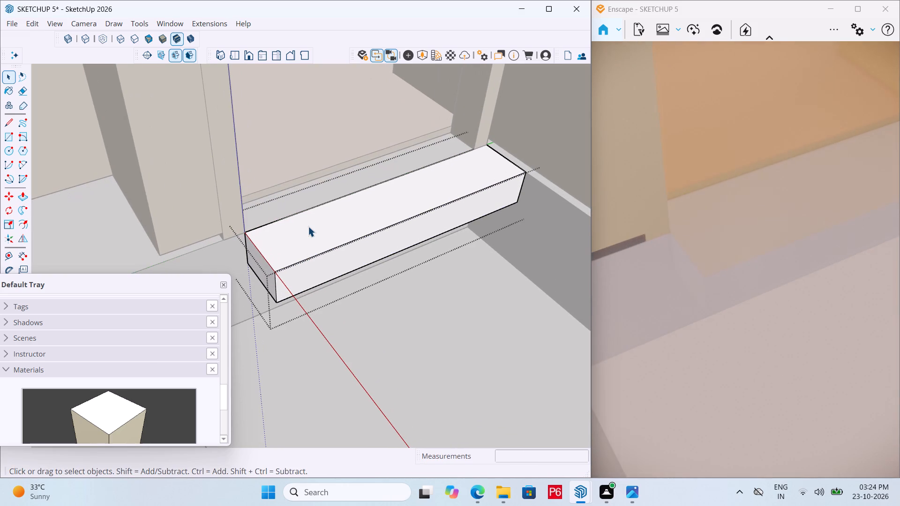
key(t)
drag(374, 184, 378, 184)
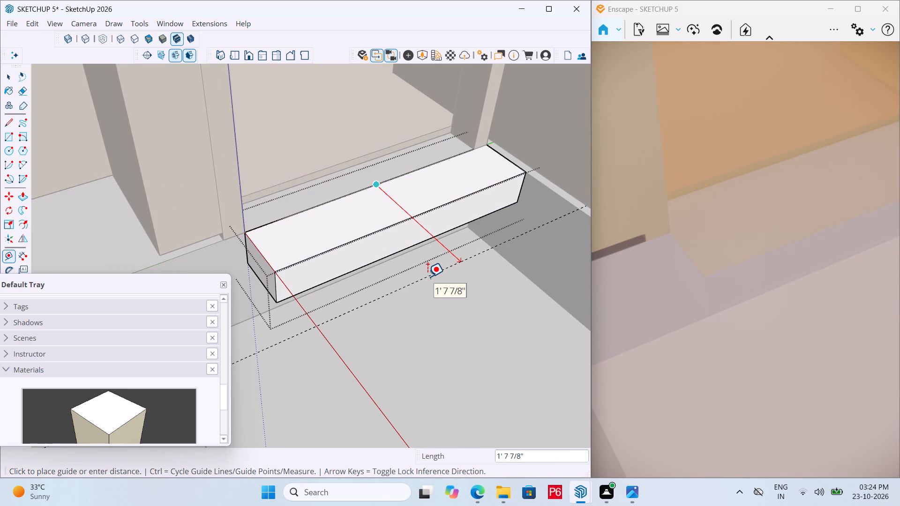
text(9")
key(Return)
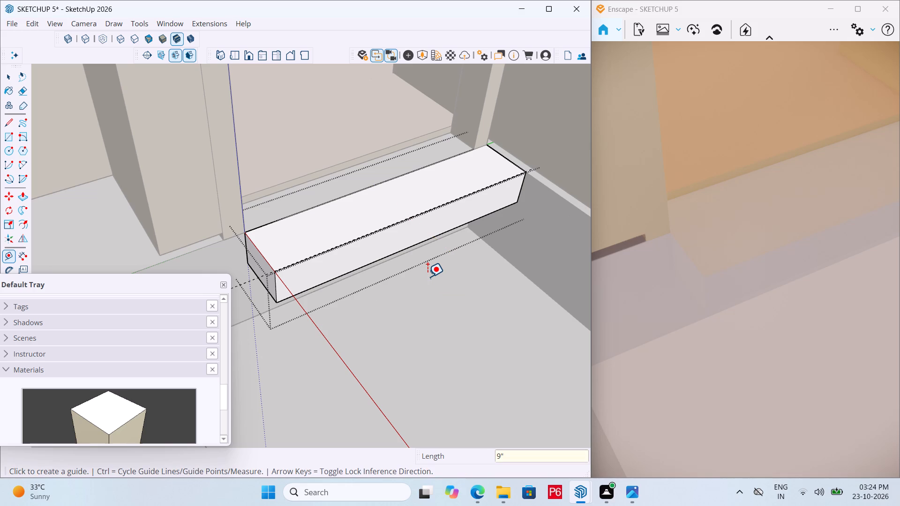
Push the step's front face to the guide line so the tread is 9" deep.
middle_drag(403, 158, 423, 247)
scroll(423, 247, up, 5)
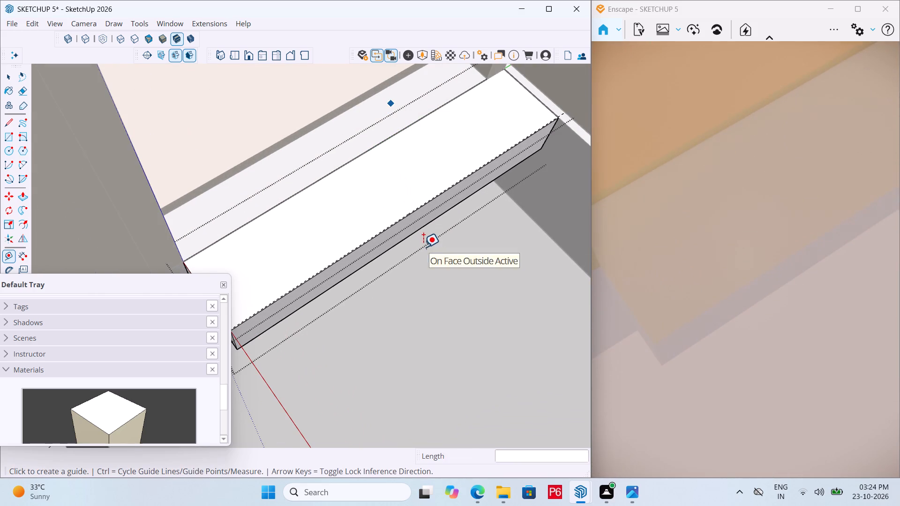
scroll(426, 269, up, 6)
scroll(370, 204, up, 2)
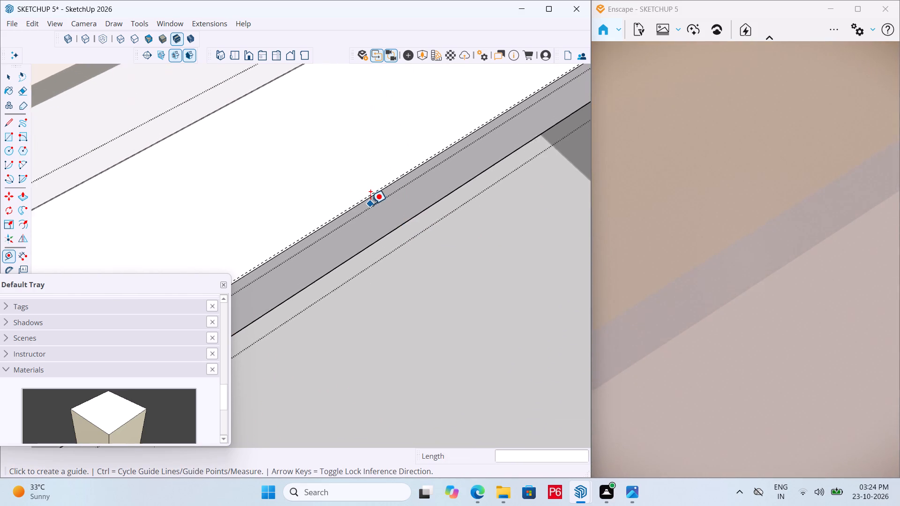
scroll(370, 204, up, 3)
scroll(432, 227, down, 1)
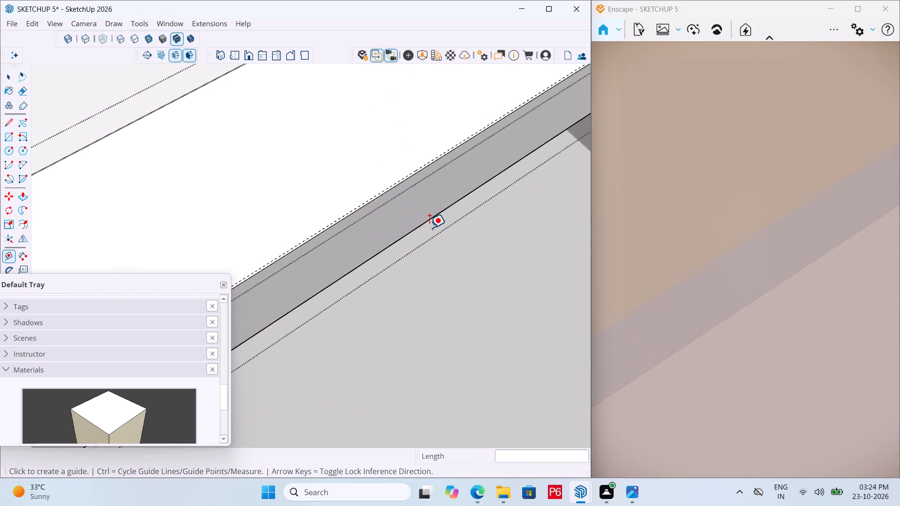
key(m)
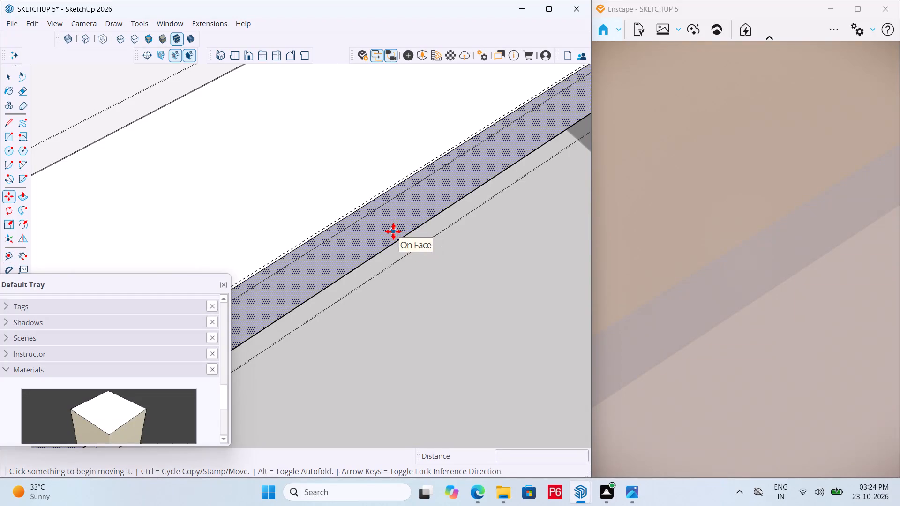
key(p)
click(384, 220)
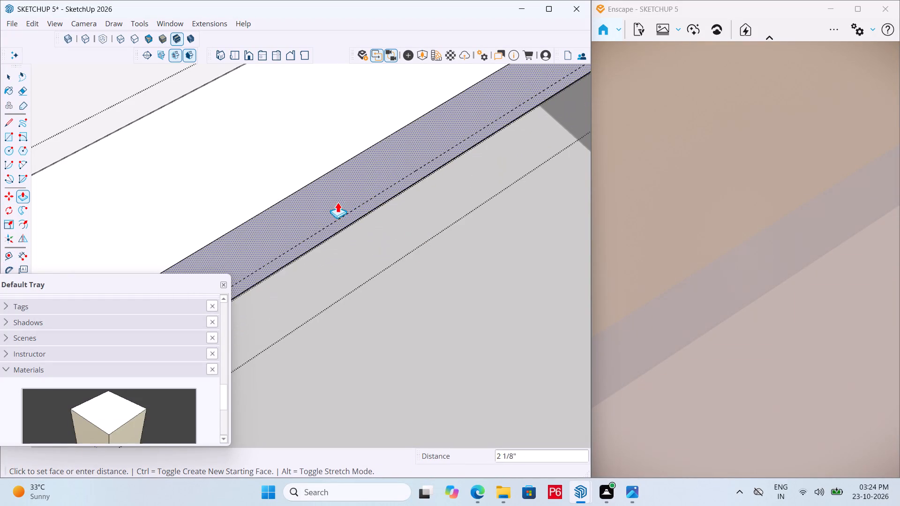
click(341, 218)
Erase the guide line along the step's front edge and close the step's group.
scroll(398, 200, down, 7)
scroll(457, 186, down, 7)
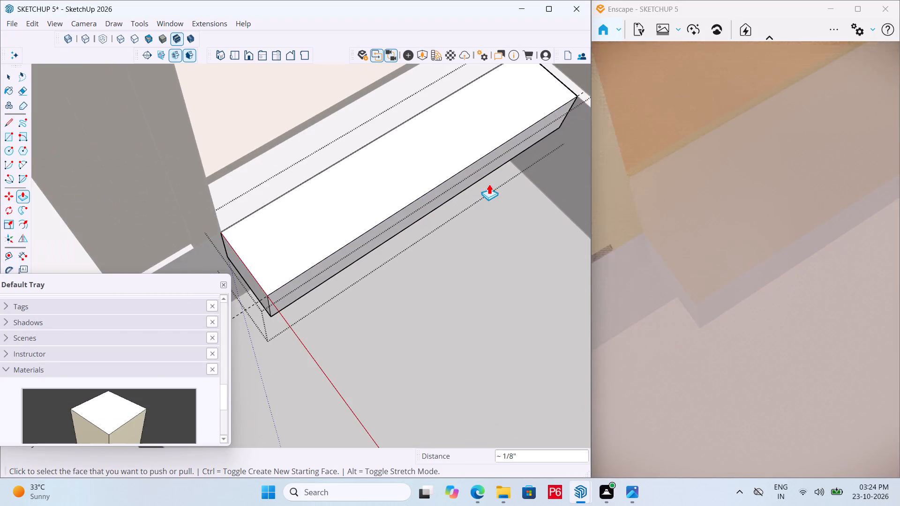
scroll(489, 184, down, 4)
key(e)
drag(269, 299, 269, 291)
key(space)
click(407, 291)
Copy the step twice down and outward, placing each copy's top back corner at the previous step's bottom front corner.
scroll(278, 220, down, 2)
middle_drag(266, 199, 264, 153)
click(344, 225)
key(m)
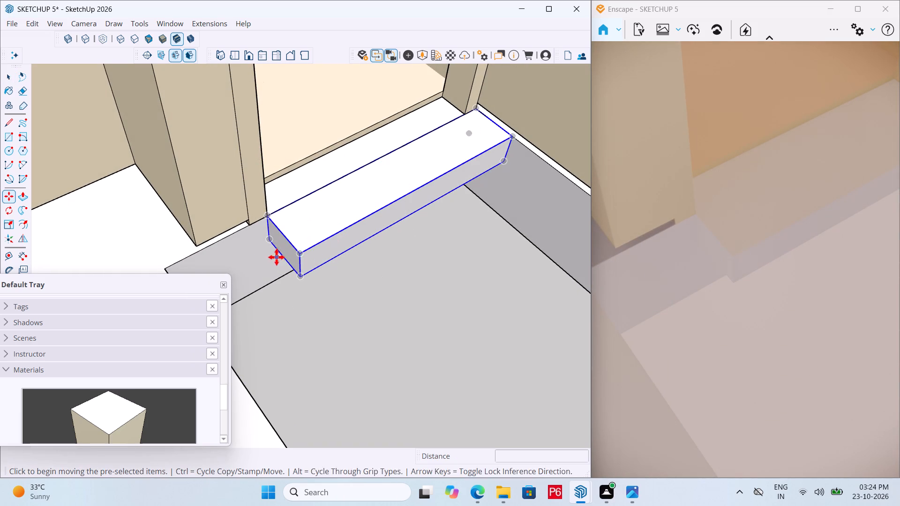
click(268, 215)
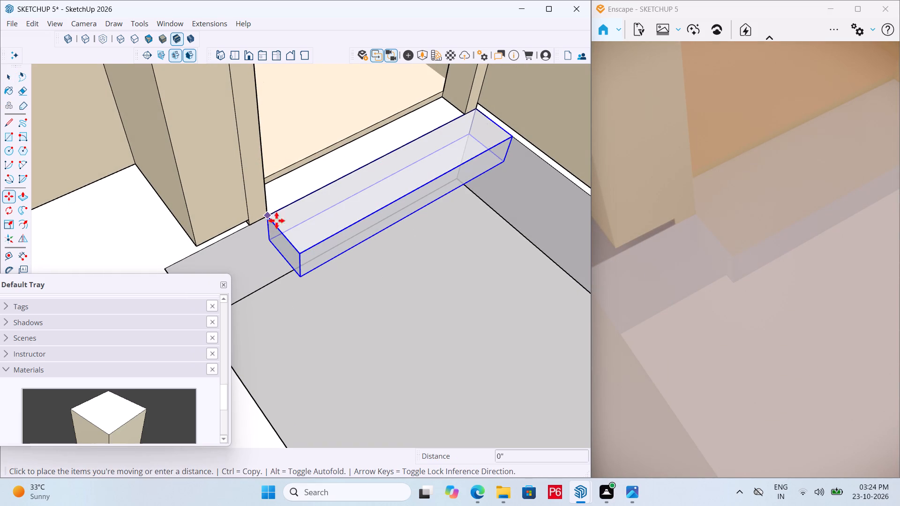
click(305, 276)
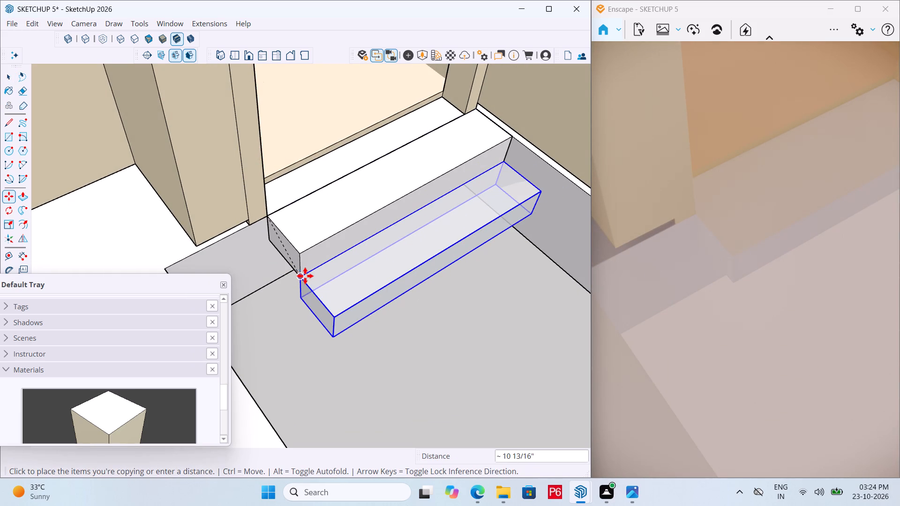
click(299, 278)
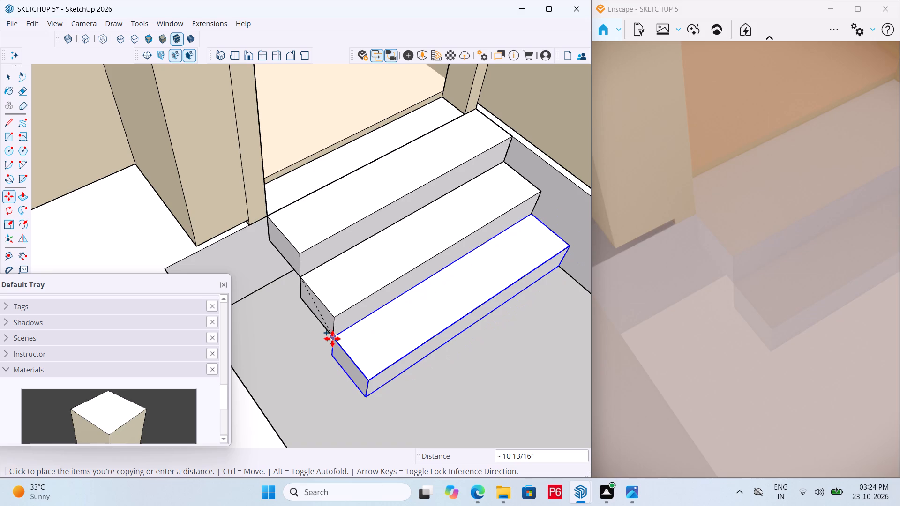
click(332, 339)
Examine how the three entrance steps fit the slab recess and the ground.
scroll(310, 246, down, 1)
middle_drag(295, 218, 167, 0)
middle_drag(82, 0, 102, 32)
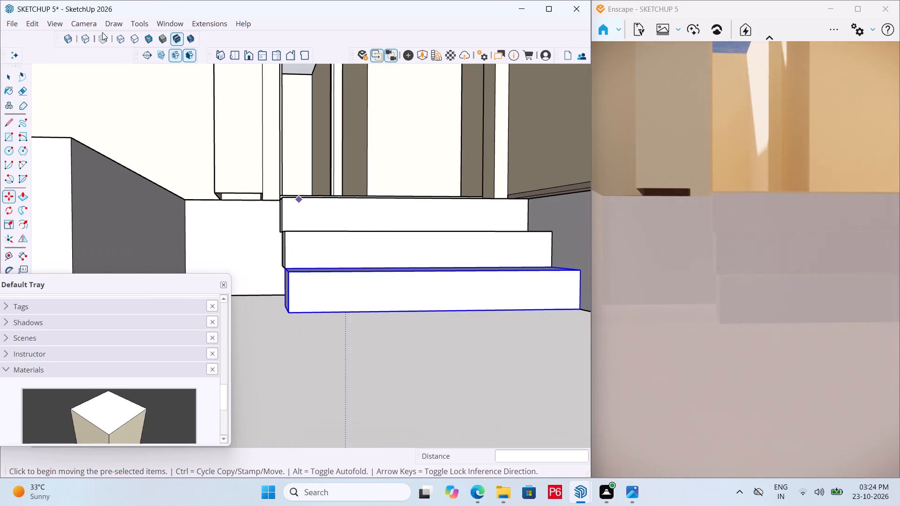
middle_drag(102, 32, 330, 183)
scroll(333, 193, up, 1)
scroll(377, 298, down, 14)
middle_drag(347, 303, 395, 327)
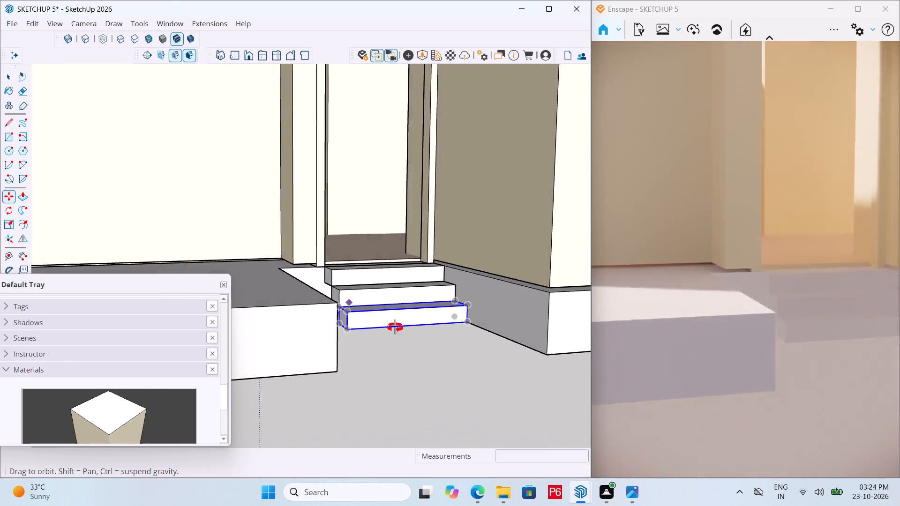
middle_drag(395, 327, 422, 367)
Save the model with the entrance steps.
key(ctrl+s)
key(ctrl+s)
key(ctrl+s)
key(ctrl+s)
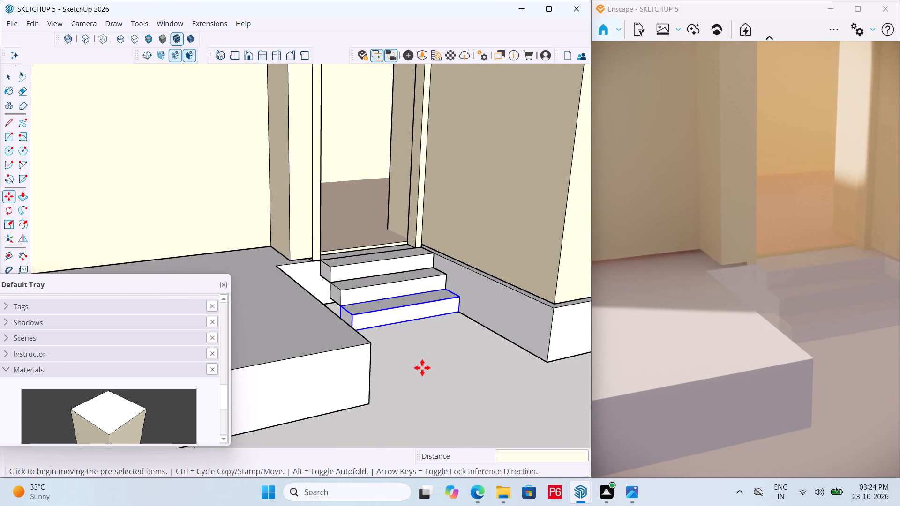
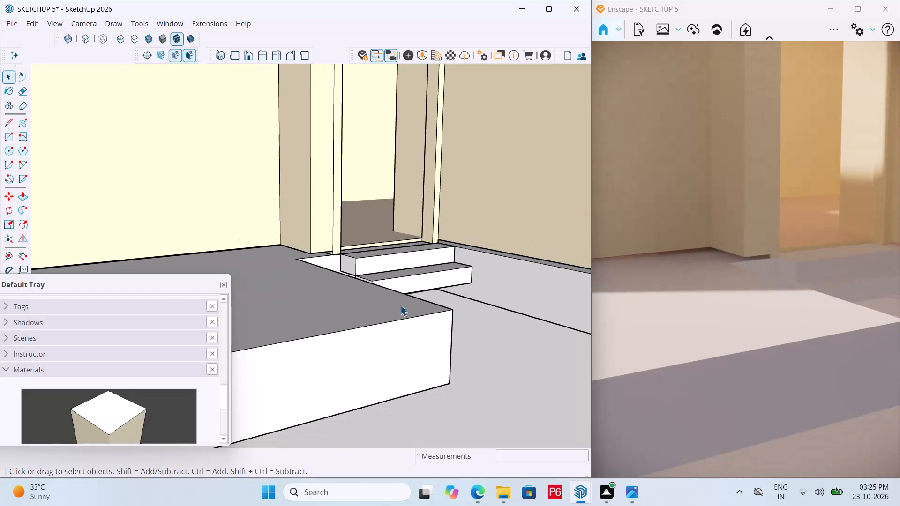
Undo the removal of the lowest entrance step.
key(ctrl+z)
middle_drag(448, 296, 429, 350)
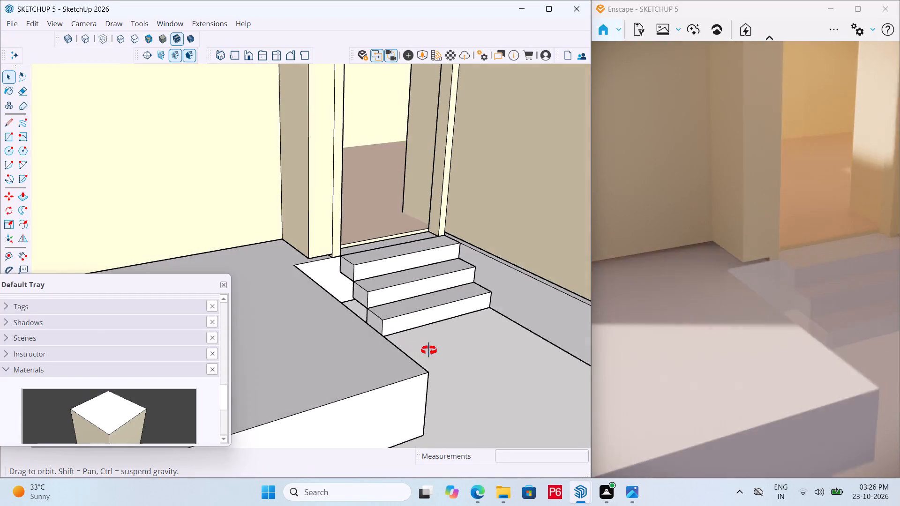
middle_drag(429, 350, 427, 356)
key(space)
click(441, 361)
Open the ground slab's group and push/pull the recess's wide-side face about 1' 5 3/4" to meet the side of the entrance steps.
scroll(362, 262, down, 4)
middle_drag(378, 270, 270, 268)
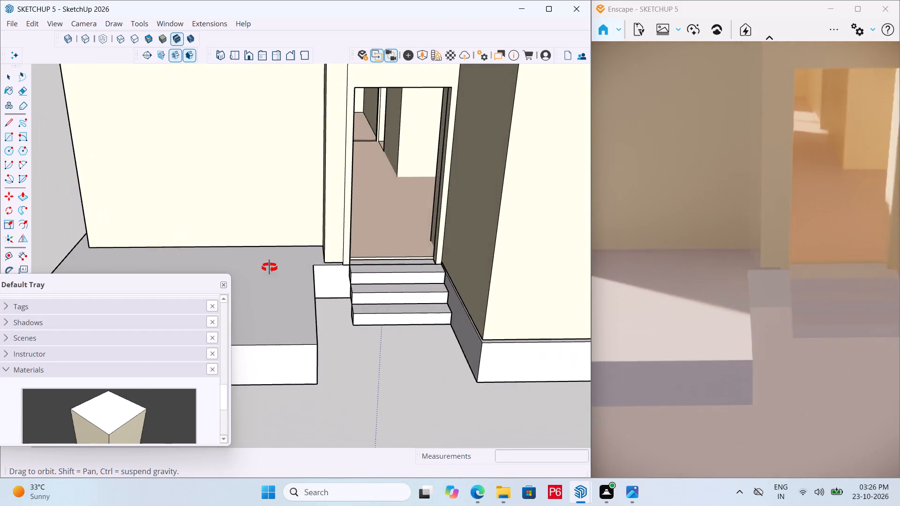
middle_drag(270, 268, 148, 260)
scroll(431, 260, down, 4)
scroll(262, 298, up, 5)
click(317, 305)
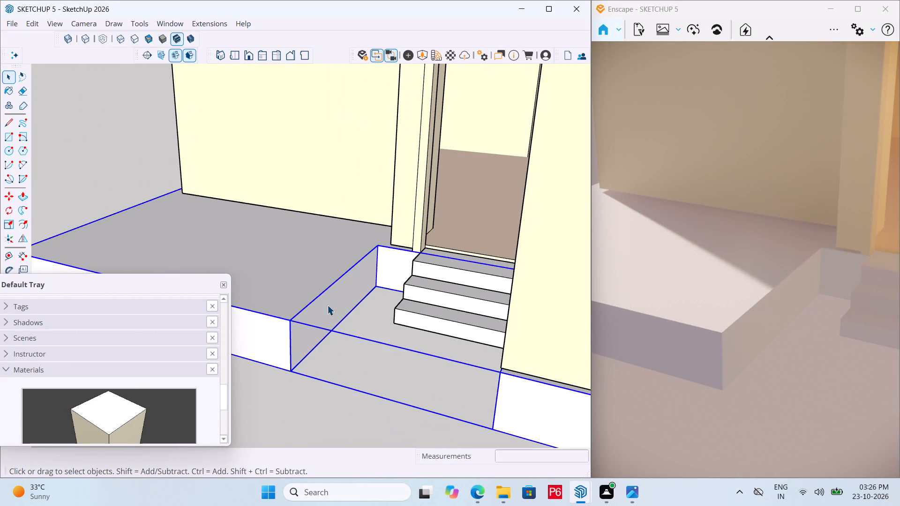
double_click(327, 305)
click(336, 298)
key(p)
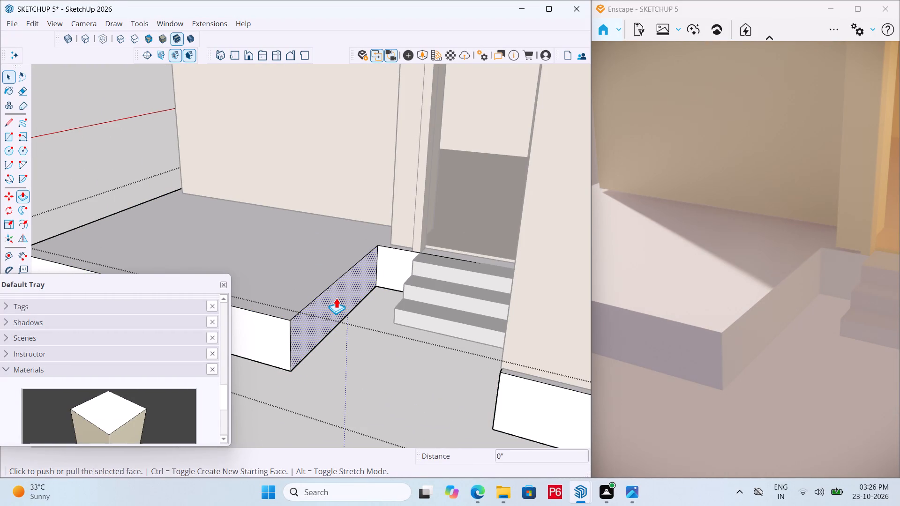
click(336, 298)
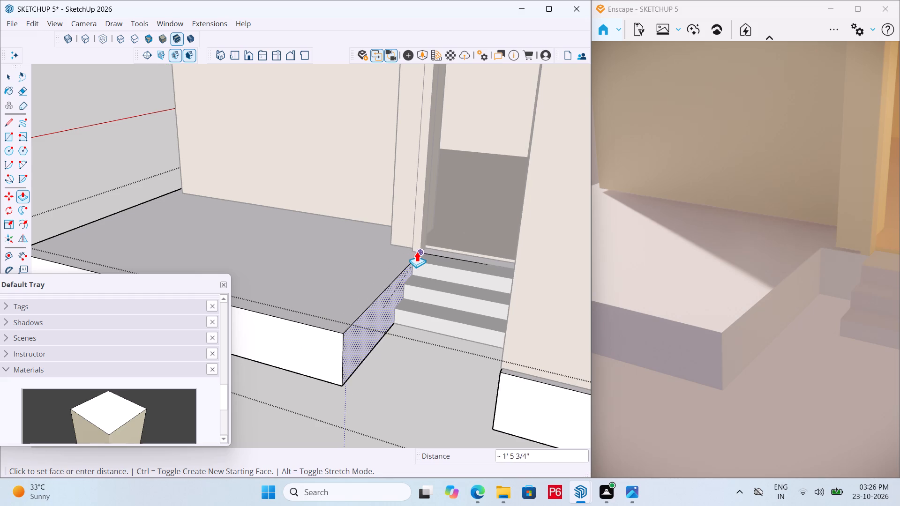
scroll(414, 251, up, 8)
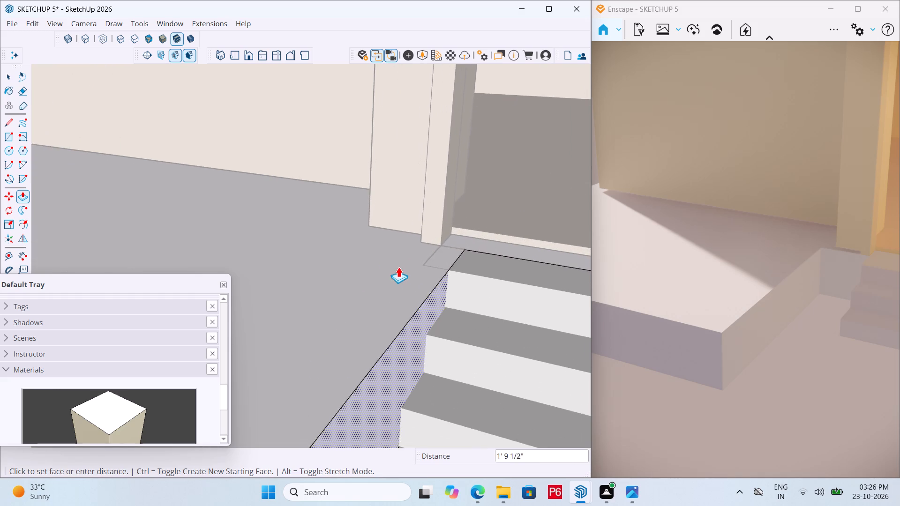
scroll(398, 267, up, 6)
click(424, 253)
scroll(437, 234, down, 13)
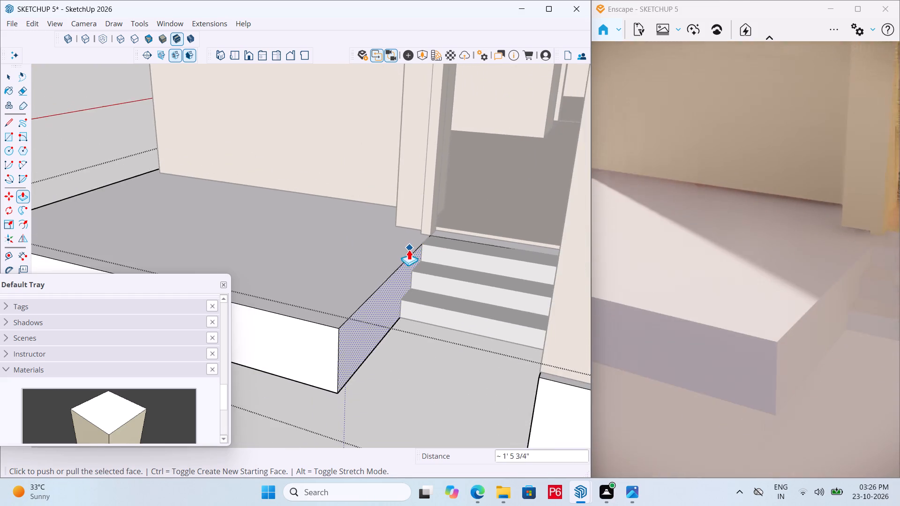
Examine how the slab recess's opposite side face meets the entrance steps and the exterior wall.
middle_drag(389, 270, 595, 311)
scroll(583, 294, up, 2)
scroll(419, 294, down, 6)
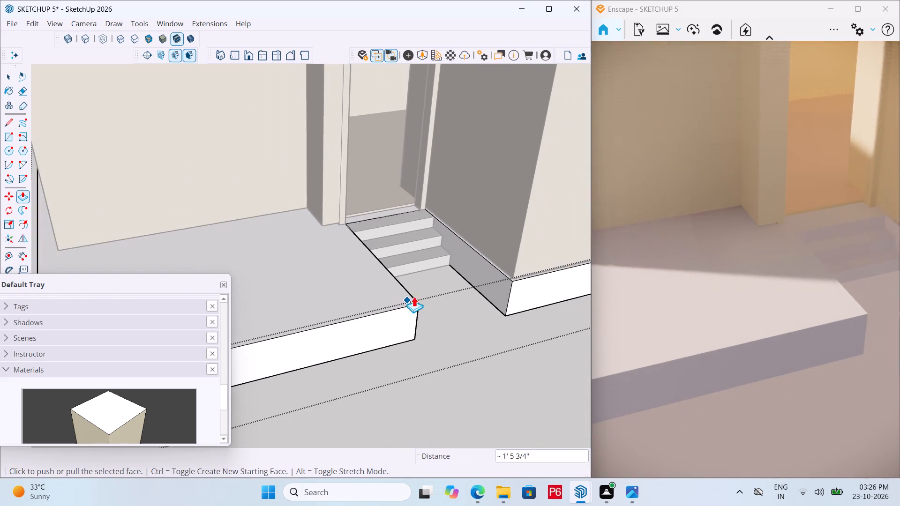
middle_drag(502, 281, 478, 305)
scroll(508, 297, up, 18)
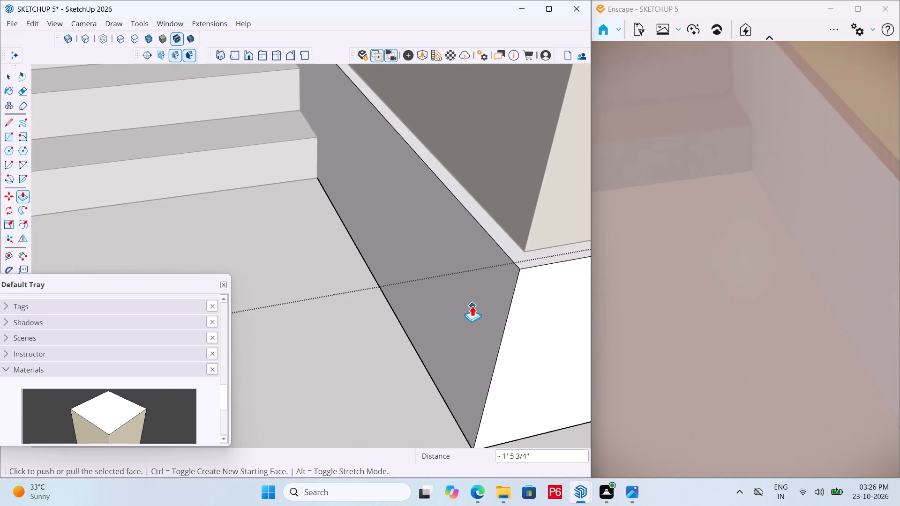
scroll(390, 327, down, 4)
middle_drag(464, 290, 440, 277)
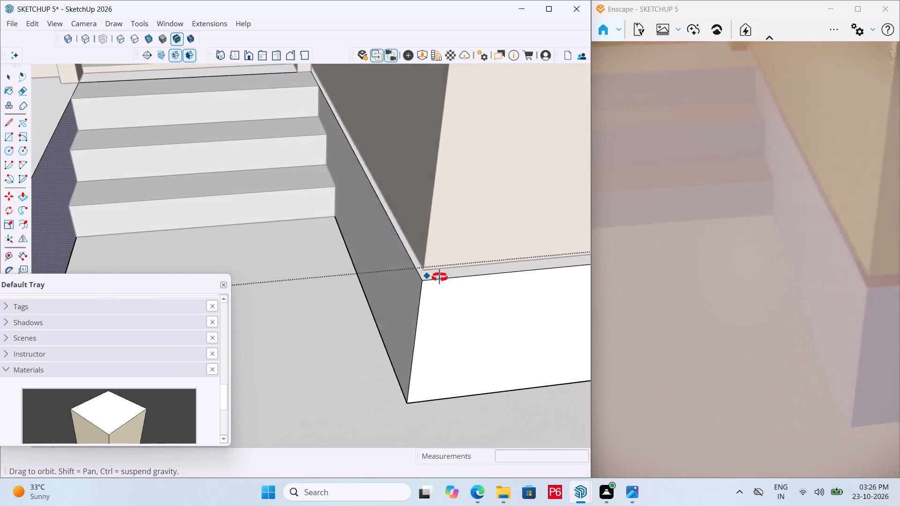
middle_drag(440, 277, 515, 277)
Save the model with the narrowed slab recess and clear the active face selection.
key(ctrl+s)
key(ctrl+s)
key(ctrl+s)
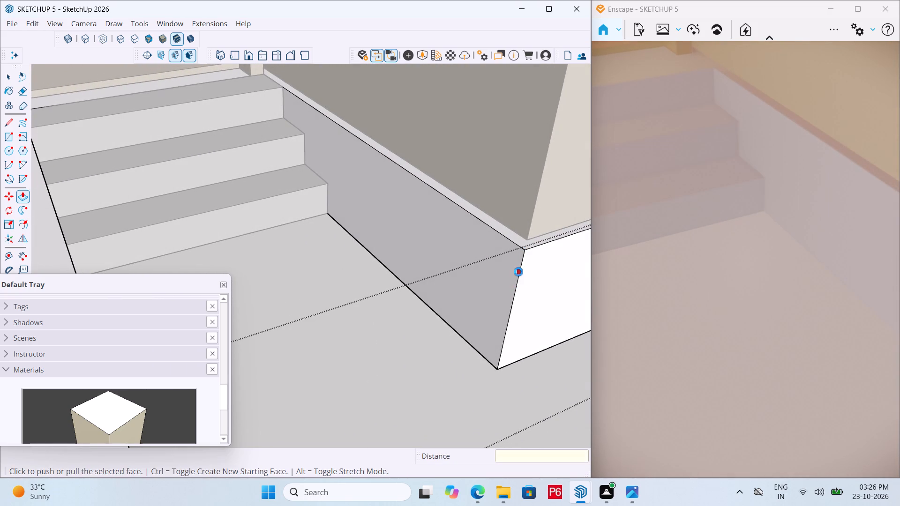
key(ctrl+s)
key(ctrl+s)
key(ctrl+s)
ctrl+scroll(514, 285, down, 2)
key(ctrl+s)
key(ctrl+s)
key(s)
key(ctrl+s)
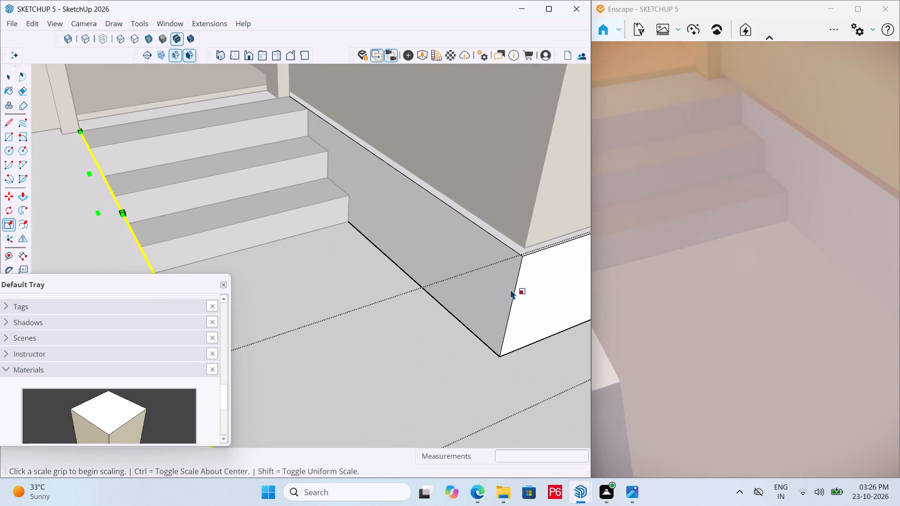
key(ctrl+s)
scroll(490, 288, down, 6)
middle_drag(432, 297, 208, 281)
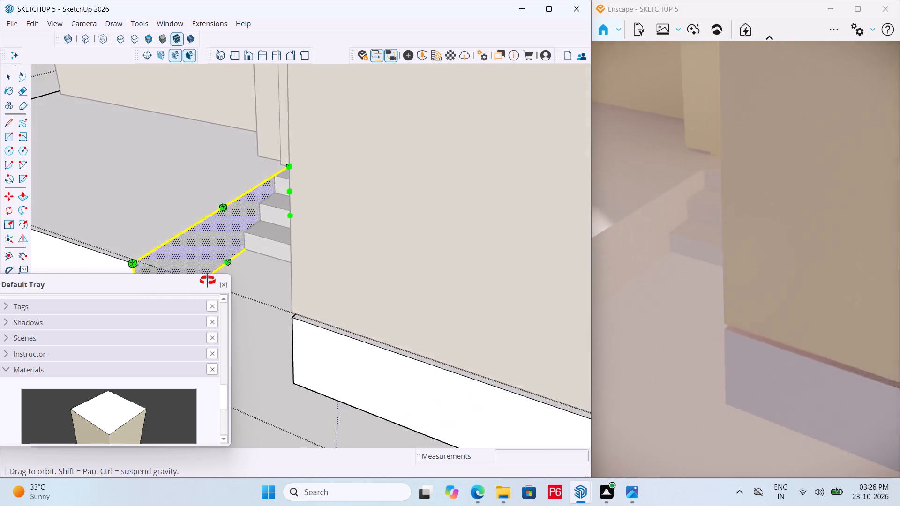
middle_drag(208, 281, 265, 281)
key(space)
click(317, 321)
Close the ground slab's group, ending with a view of the balcony at the building's other end.
scroll(281, 267, down, 6)
middle_drag(316, 272, 355, 272)
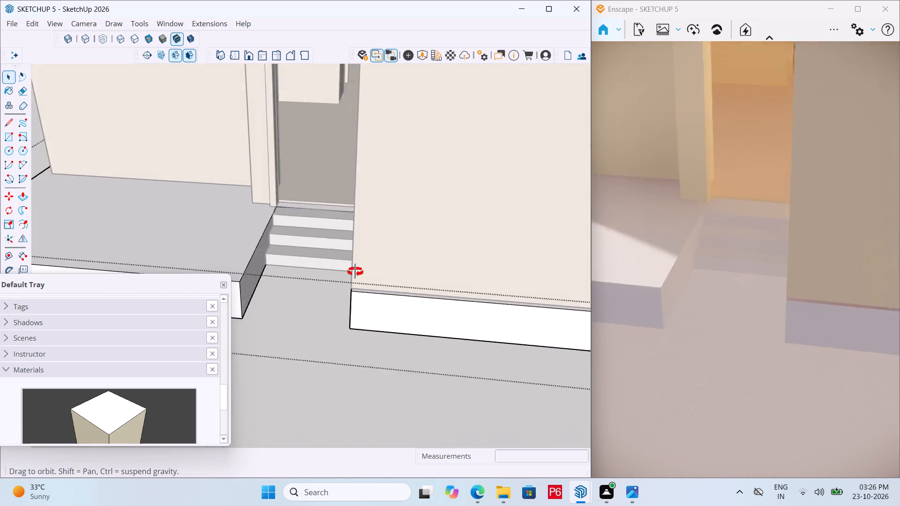
scroll(355, 272, down, 1)
middle_drag(355, 272, 501, 272)
scroll(511, 218, down, 5)
middle_drag(300, 303, 228, 305)
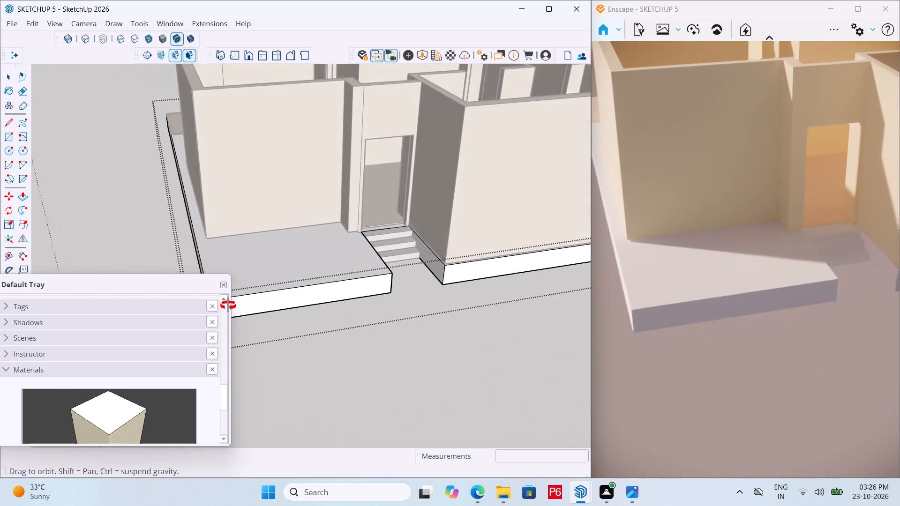
middle_drag(228, 305, 491, 321)
scroll(522, 301, down, 7)
middle_drag(443, 309, 337, 303)
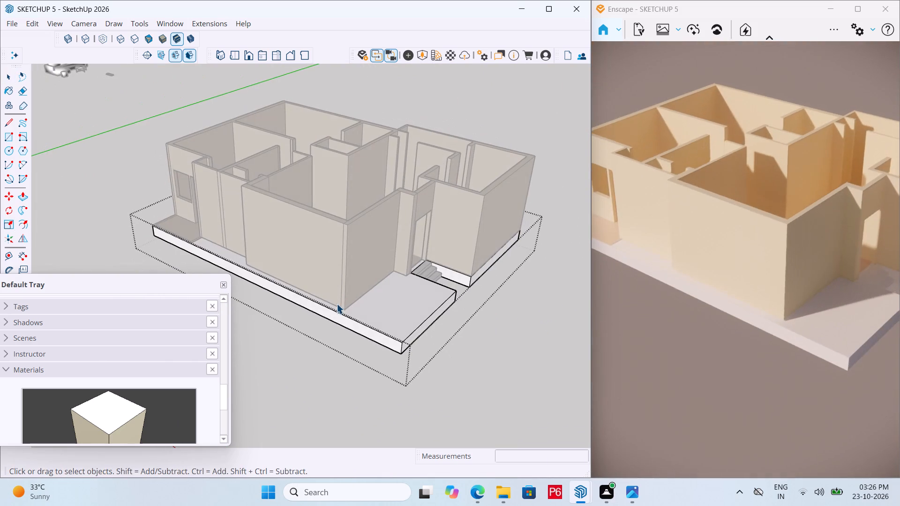
scroll(399, 310, down, 6)
middle_drag(296, 278, 413, 314)
scroll(384, 313, up, 9)
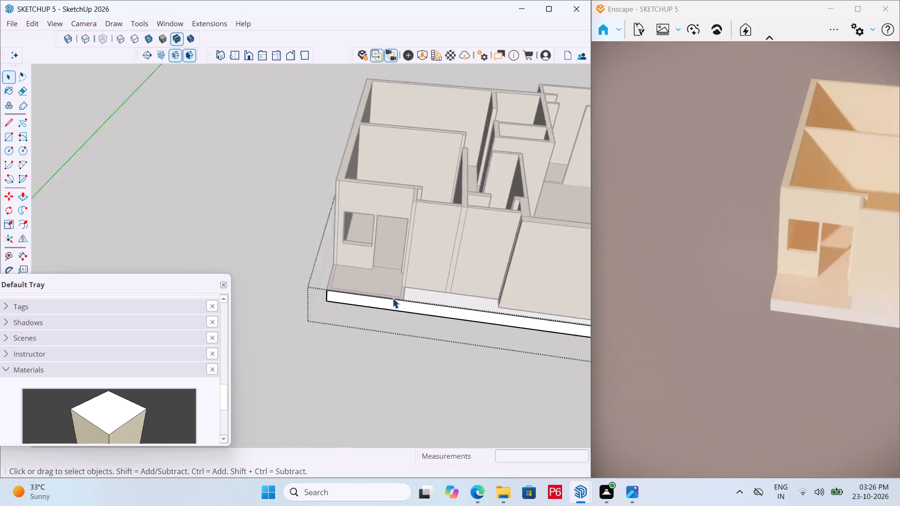
scroll(392, 298, up, 8)
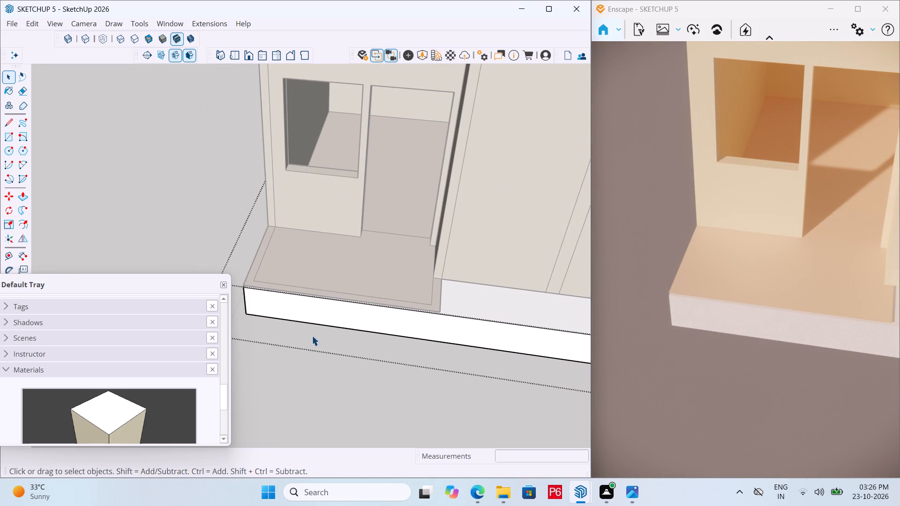
double_click(312, 335)
click(303, 332)
Open the wall group and push/pull the balcony floor's outer border strip up 3' to form the parapet.
scroll(333, 272, up, 4)
scroll(360, 285, down, 4)
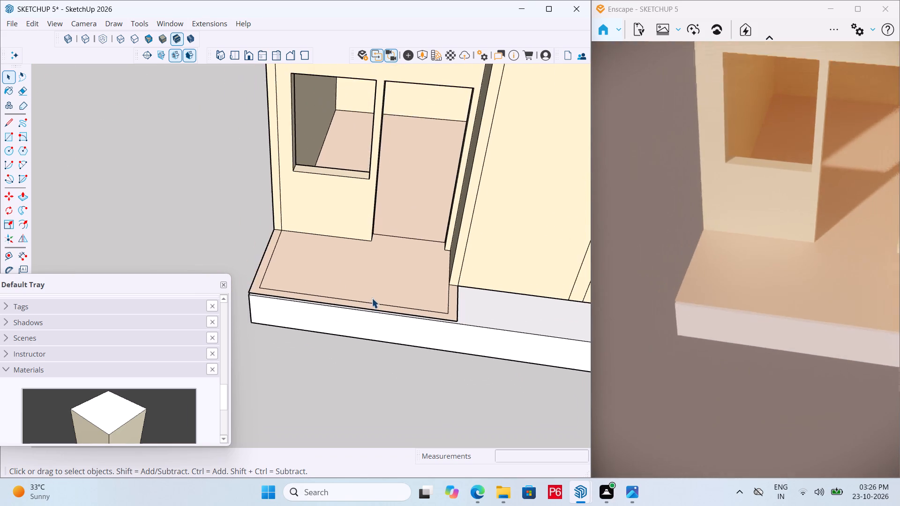
middle_drag(365, 298, 500, 308)
scroll(285, 283, up, 4)
click(274, 320)
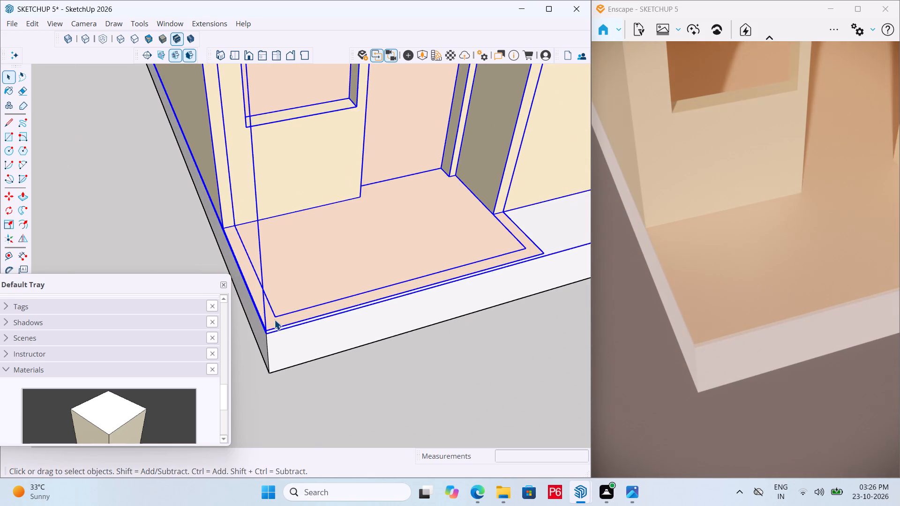
double_click(269, 320)
click(263, 319)
click(264, 316)
double_click(264, 311)
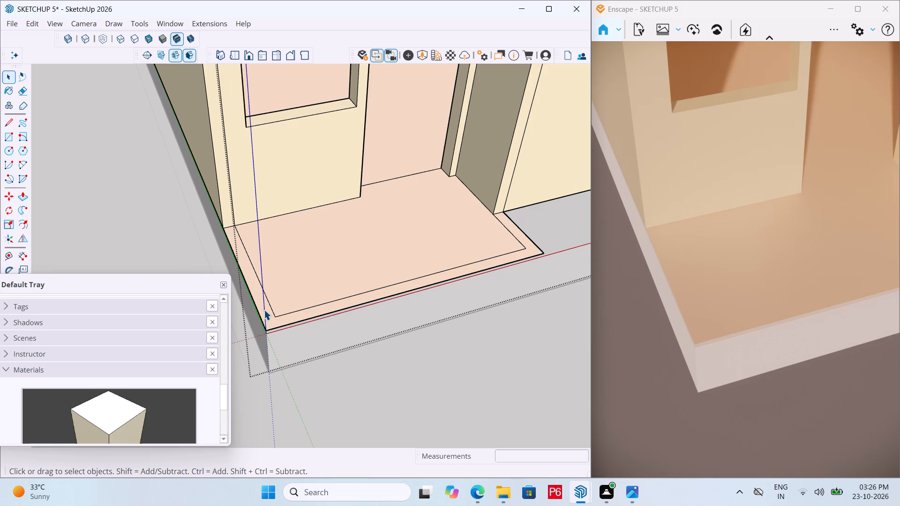
click(262, 305)
key(p)
click(262, 305)
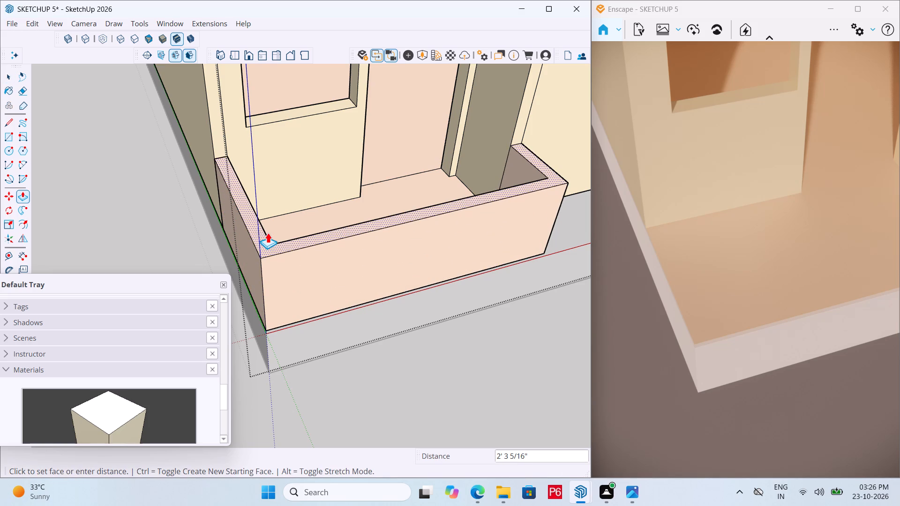
text(3')
key(Return)
Save the model with the balcony parapet.
scroll(410, 84, down, 2)
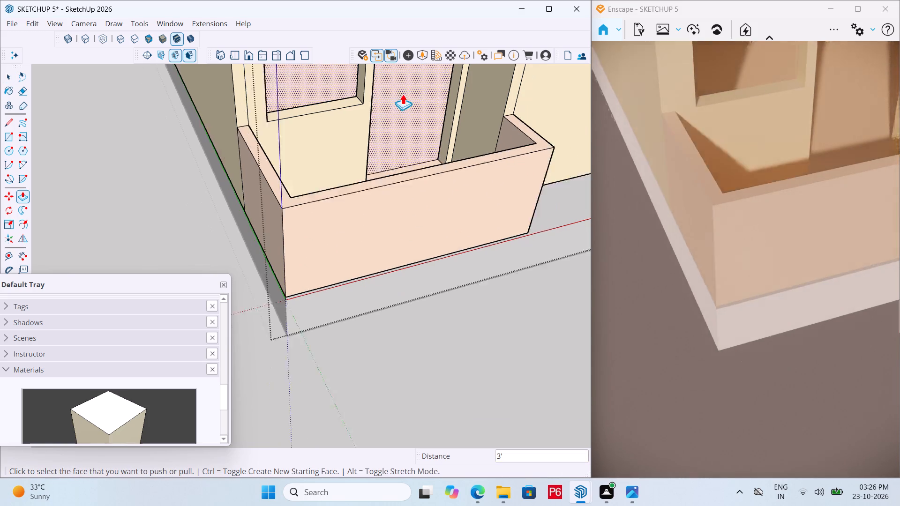
scroll(403, 94, down, 4)
scroll(363, 139, down, 4)
key(ctrl+s)
key(ctrl+s)
key(ctrl+s)
Close the wall group and review the whole apartment with its slab, steps and balcony parapet.
middle_drag(404, 145, 304, 122)
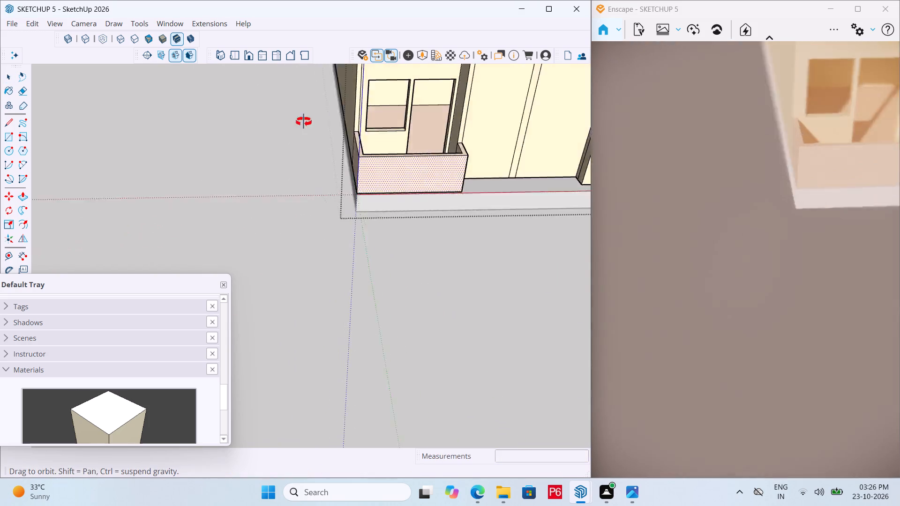
middle_drag(304, 122, 209, 121)
scroll(208, 140, down, 14)
middle_drag(418, 173, 267, 188)
key(space)
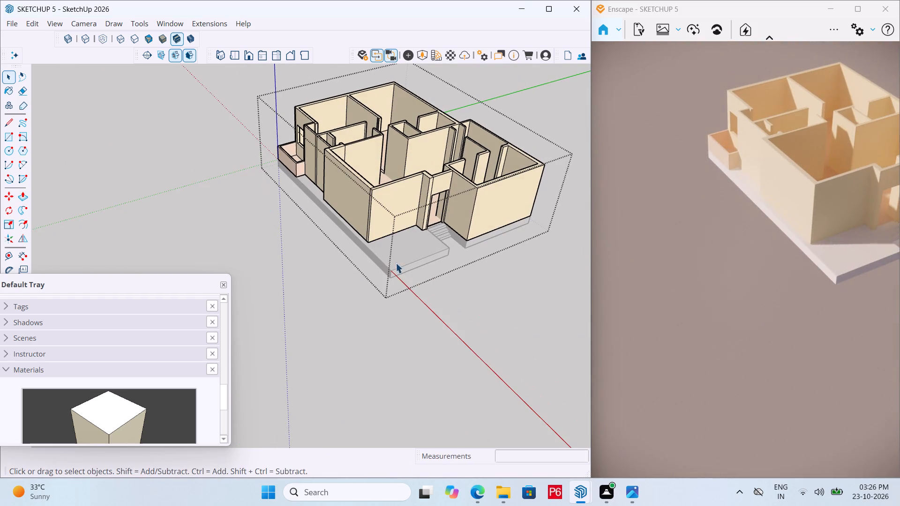
click(476, 276)
double_click(487, 279)
drag(487, 279, 482, 276)
middle_drag(394, 223, 265, 131)
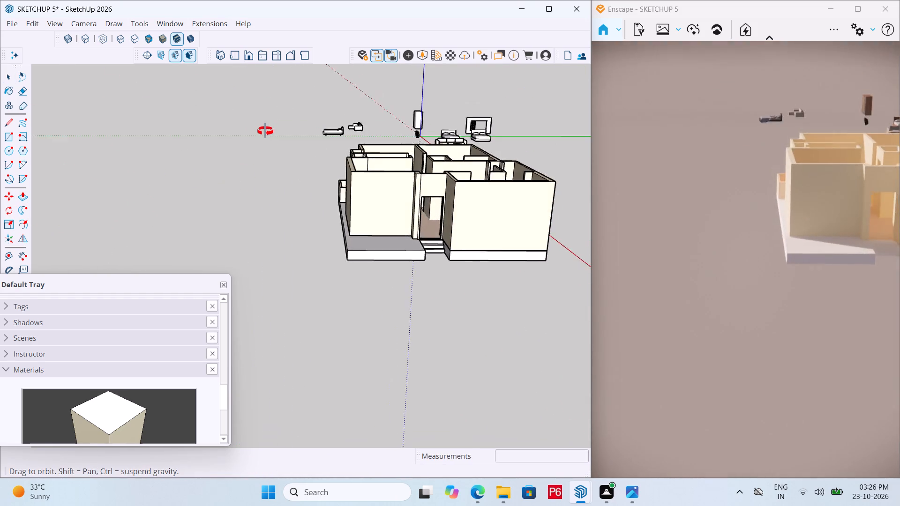
middle_drag(265, 131, 392, 207)
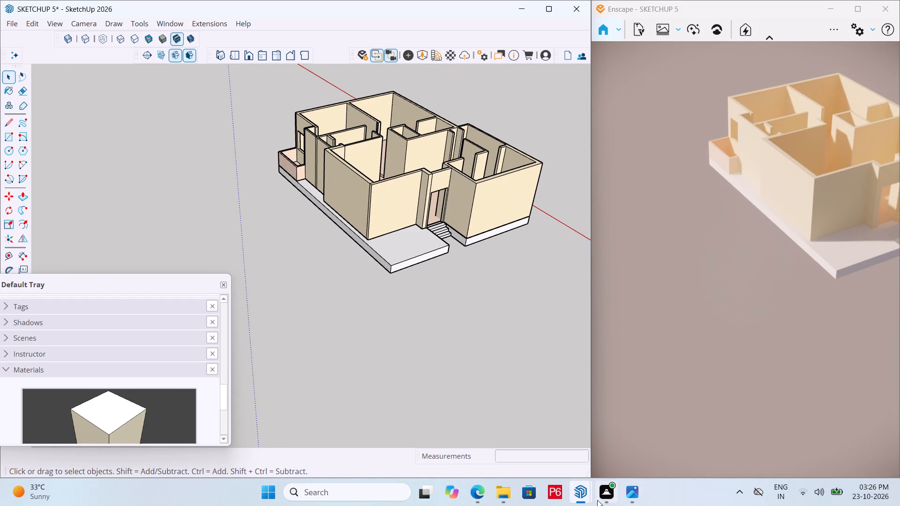
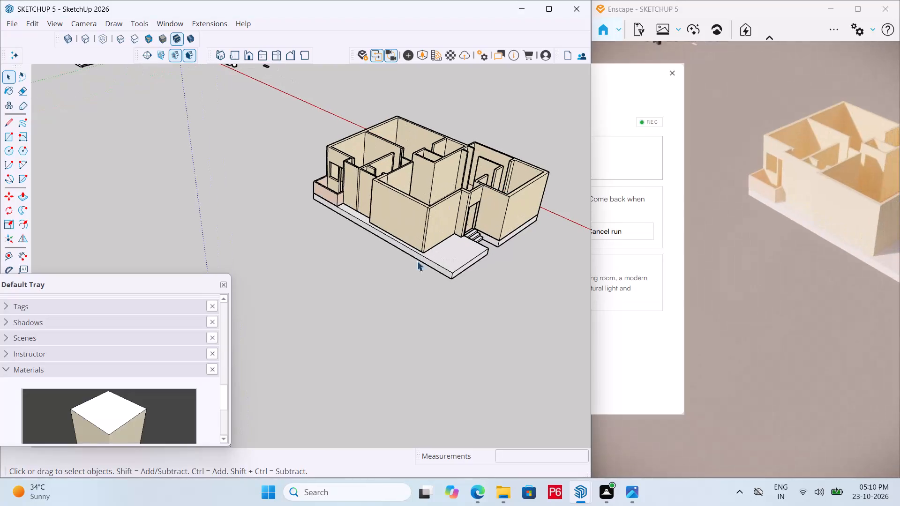
Save the apartment model with its slab, entrance steps and balcony parapet.
click(462, 305)
click(793, 272)
click(411, 338)
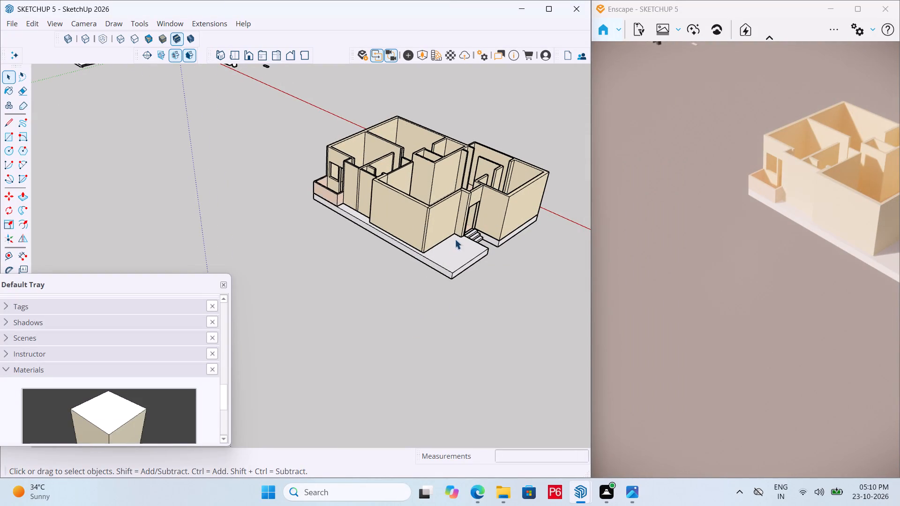
middle_drag(442, 246, 345, 268)
key(ctrl+s)
key(ctrl+s)
key(ctrl+s)
key(ctrl+s)
key(ctrl+s)
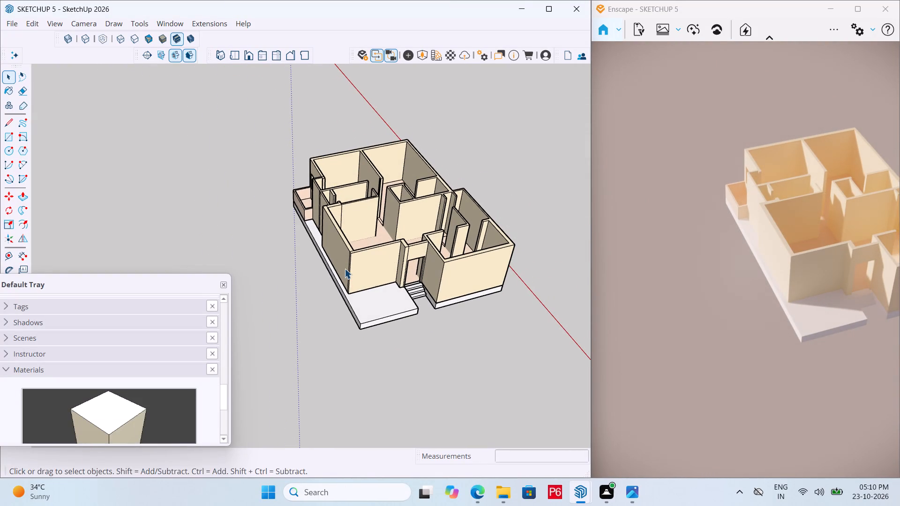
Examine the apartment from all sides, checking the slab, entrance steps, balcony and the interior doorway openings.
middle_drag(439, 246, 420, 233)
scroll(393, 241, up, 4)
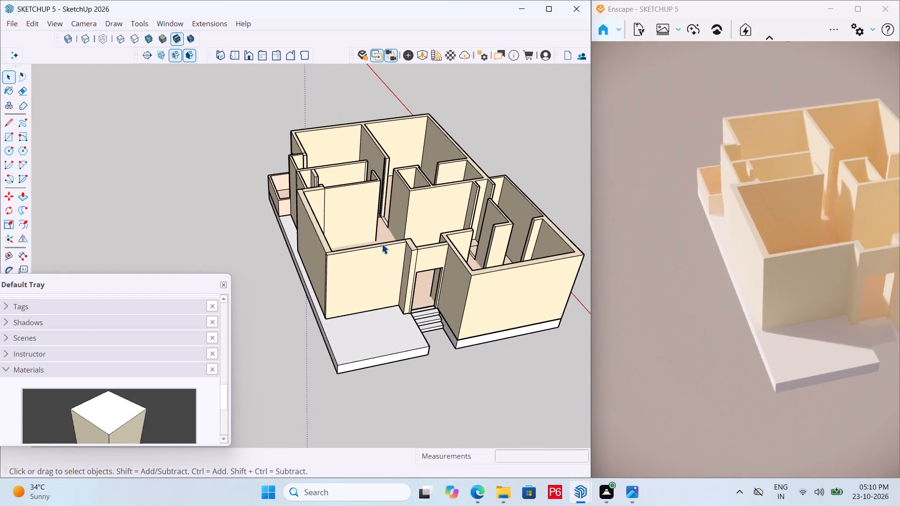
scroll(335, 292, up, 1)
middle_drag(346, 294, 555, 238)
middle_drag(202, 235, 488, 243)
middle_drag(312, 203, 350, 228)
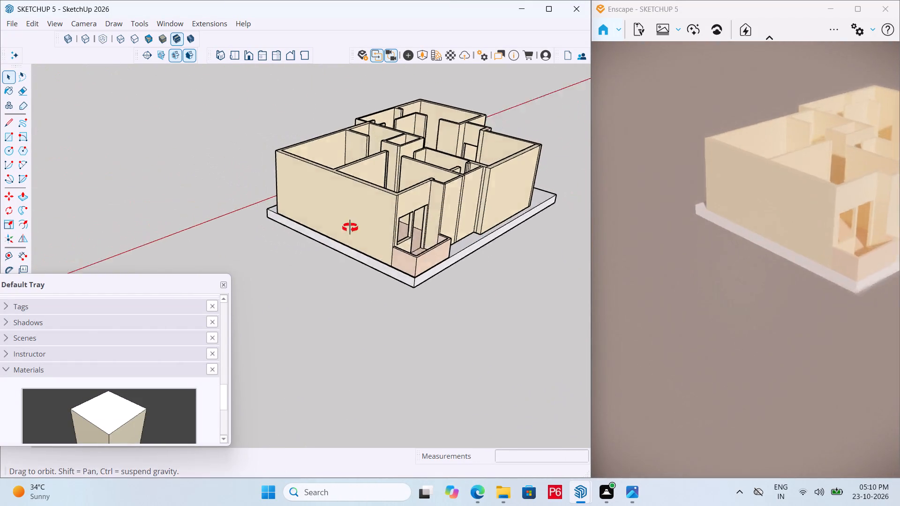
middle_drag(350, 228, 643, 254)
middle_drag(201, 176, 577, 180)
middle_drag(132, 153, 433, 142)
middle_drag(216, 188, 455, 179)
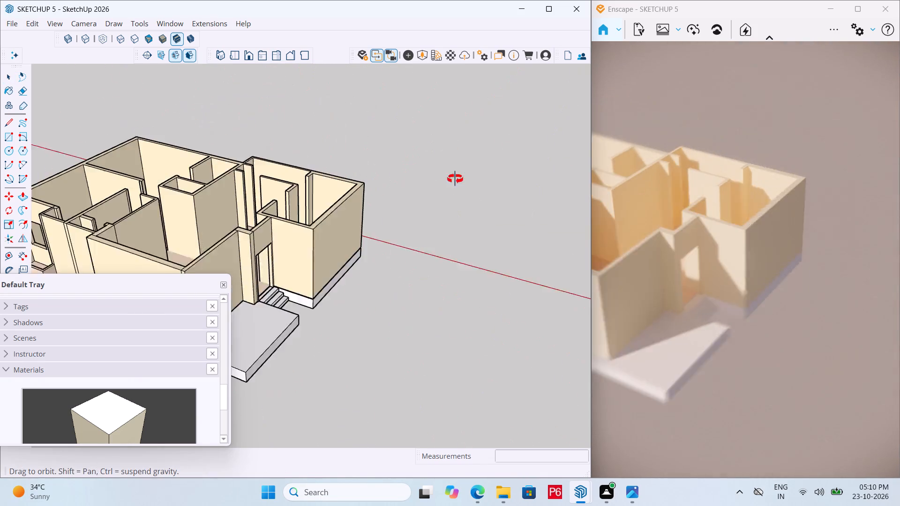
middle_drag(455, 179, 471, 172)
scroll(492, 180, down, 6)
scroll(311, 215, down, 5)
middle_drag(253, 234, 458, 235)
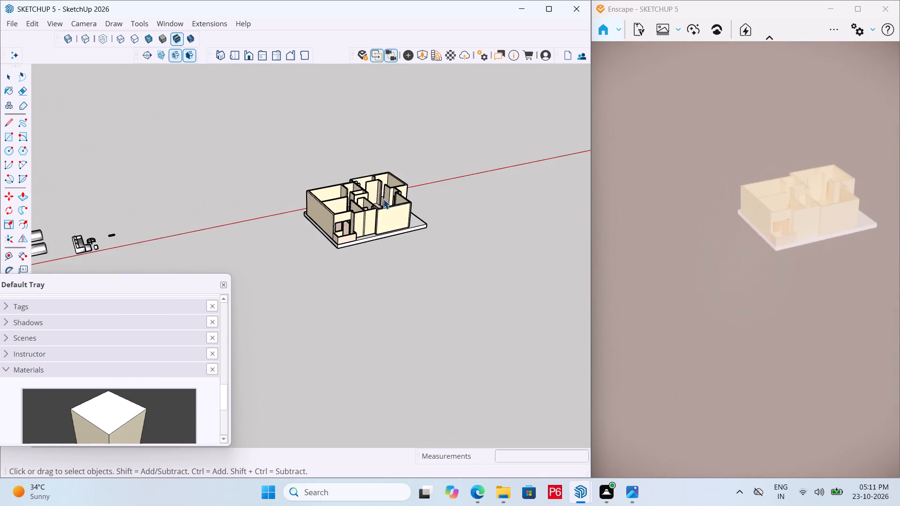
scroll(372, 196, up, 5)
scroll(318, 238, up, 5)
middle_drag(346, 249, 199, 236)
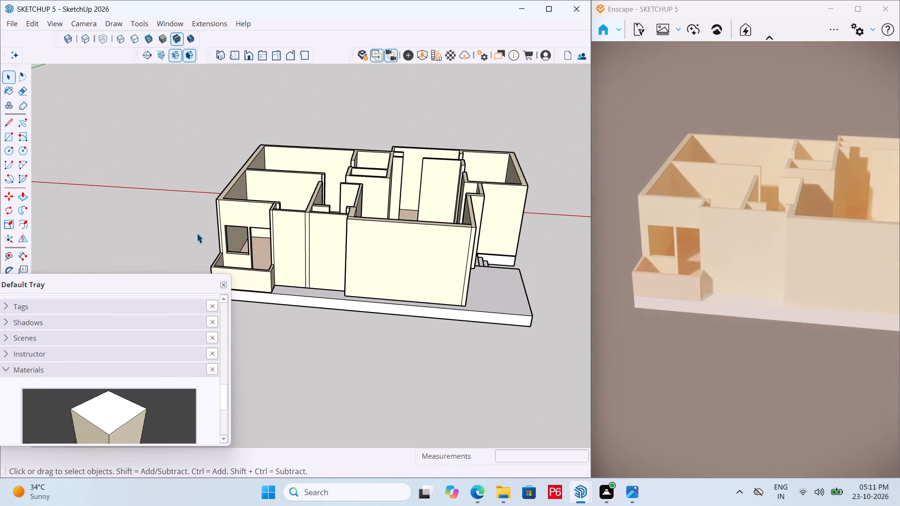
scroll(160, 248, down, 7)
middle_drag(233, 274, 267, 342)
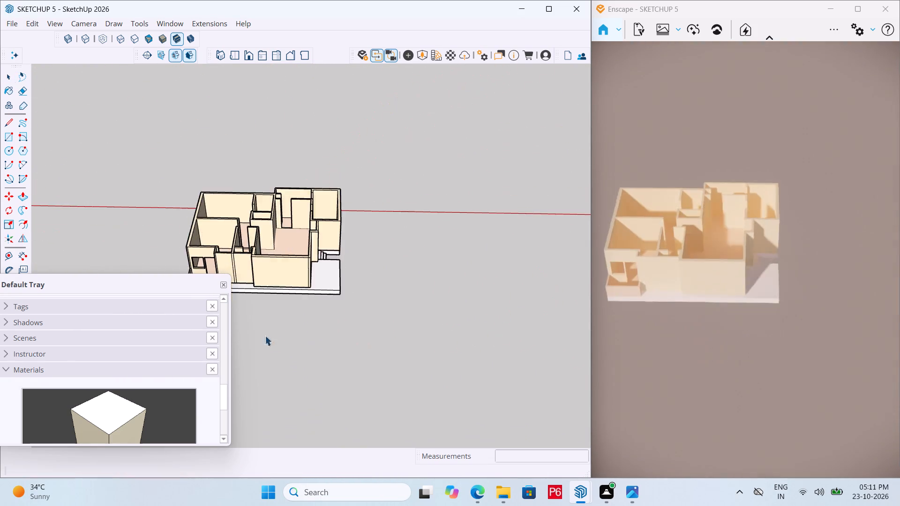
scroll(403, 222, down, 7)
middle_drag(371, 233, 103, 214)
scroll(79, 210, up, 8)
middle_drag(422, 223, 238, 257)
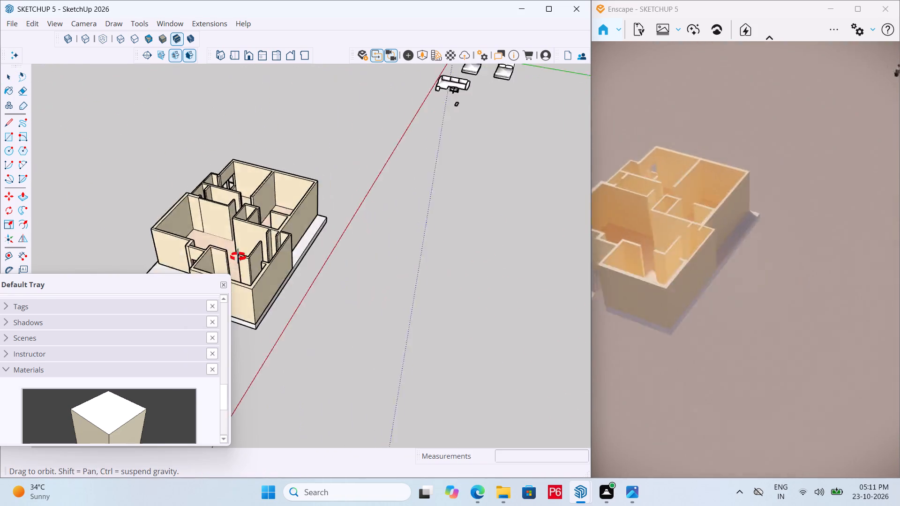
middle_drag(238, 257, 439, 267)
scroll(439, 267, up, 10)
middle_drag(370, 295, 580, 300)
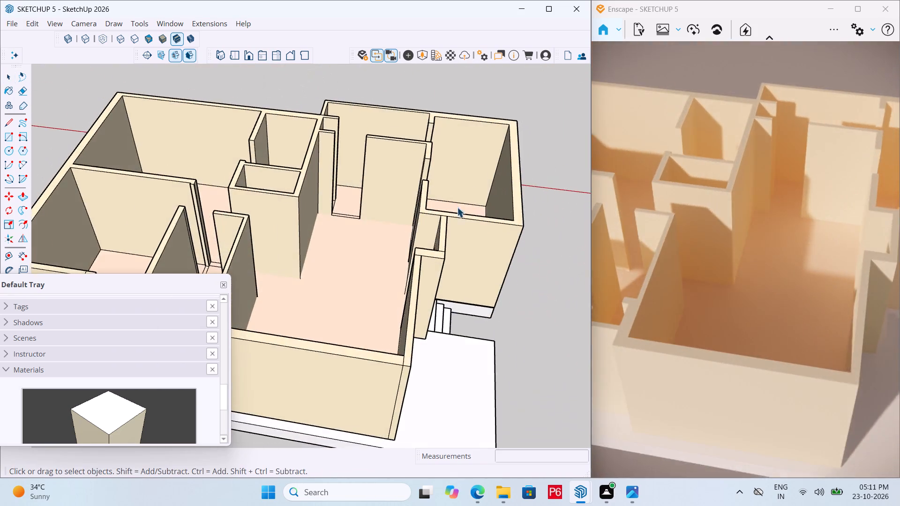
scroll(456, 206, up, 6)
scroll(360, 251, down, 3)
scroll(319, 186, down, 5)
Open the wall group and place a guide 3' below the top of the wall end face at the interior doorway off the hall.
middle_drag(313, 175, 244, 156)
scroll(243, 154, up, 5)
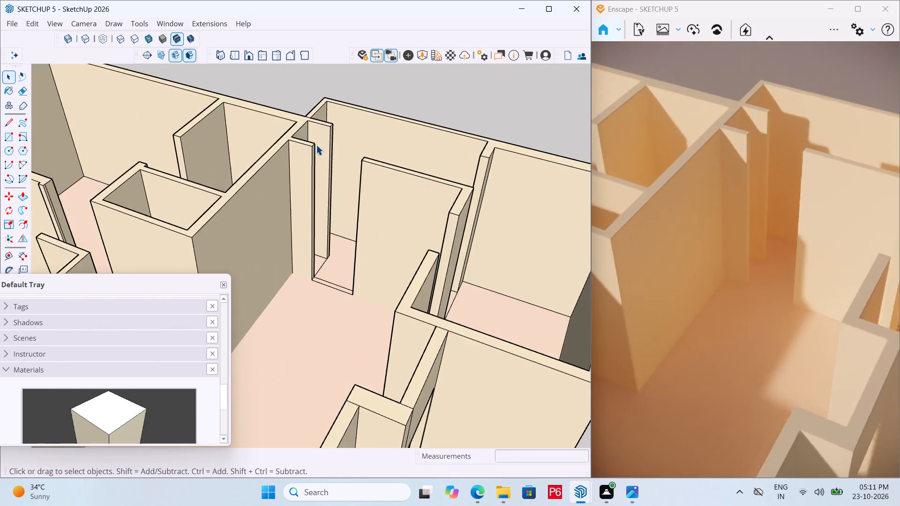
scroll(316, 145, up, 6)
middle_drag(306, 156, 248, 136)
click(237, 139)
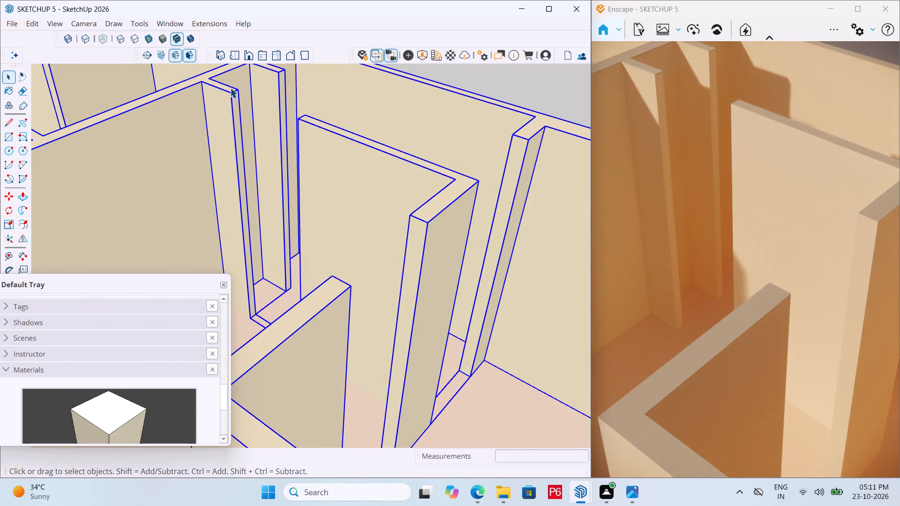
scroll(229, 88, up, 4)
double_click(234, 96)
click(234, 104)
double_click(238, 101)
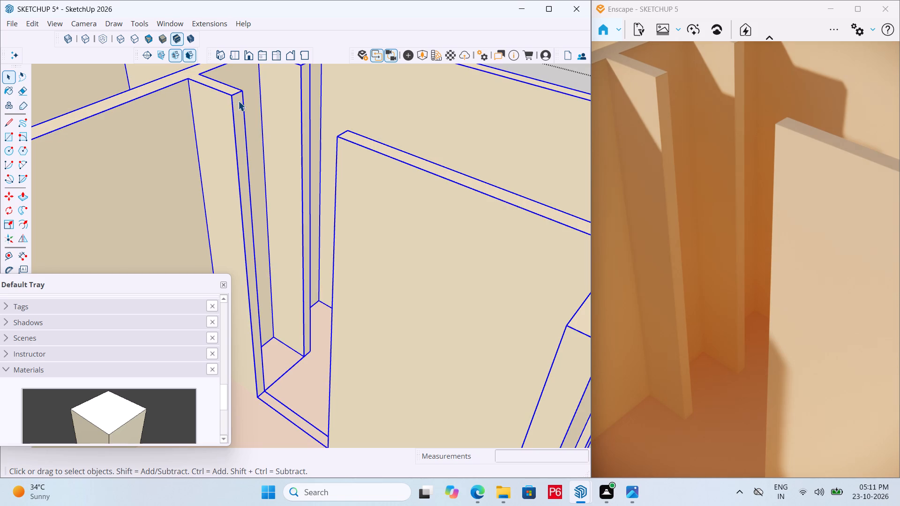
double_click(238, 97)
key(t)
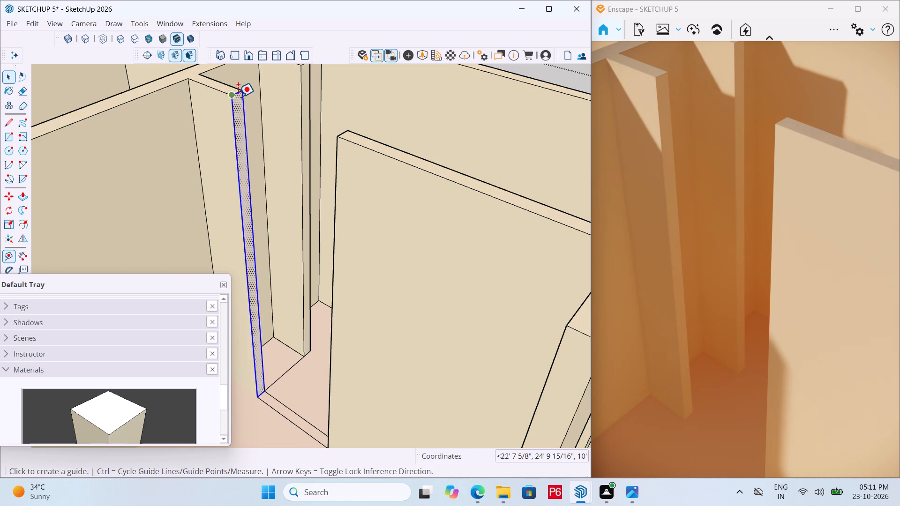
scroll(237, 93, up, 4)
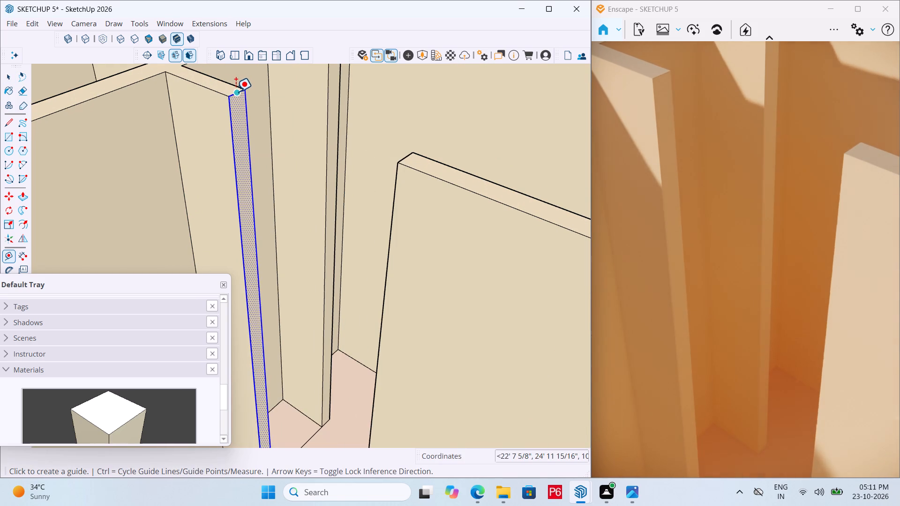
click(236, 92)
text(3')
key(Return)
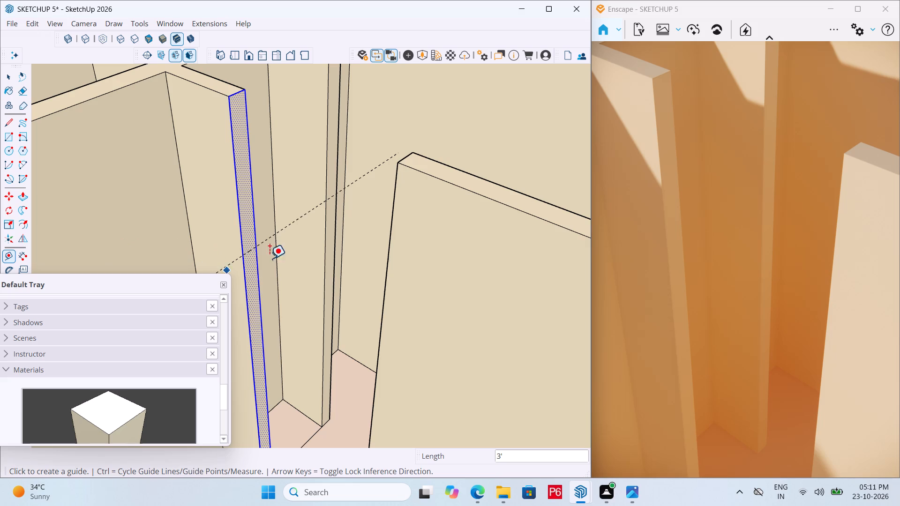
Draw a 4" line across the wall end face along the guide and erase the guide.
key(l)
scroll(238, 269, up, 2)
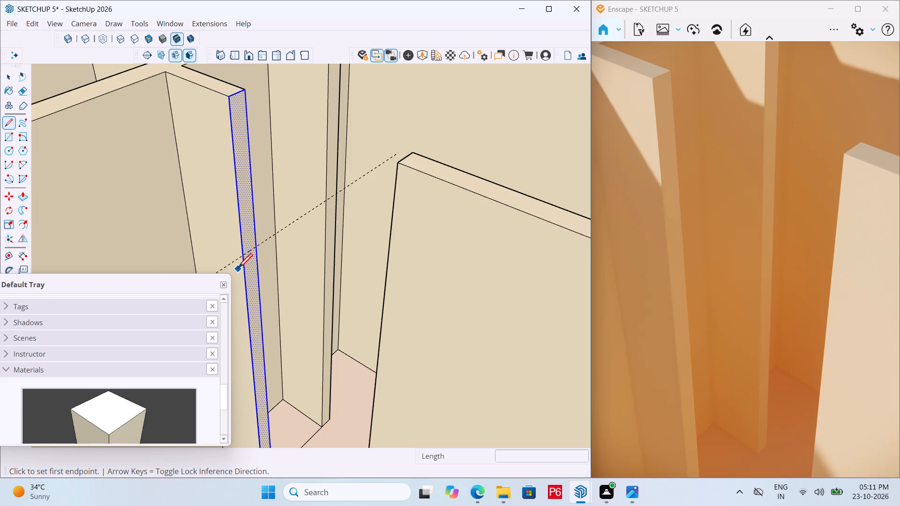
scroll(238, 269, up, 5)
double_click(250, 241)
key(space)
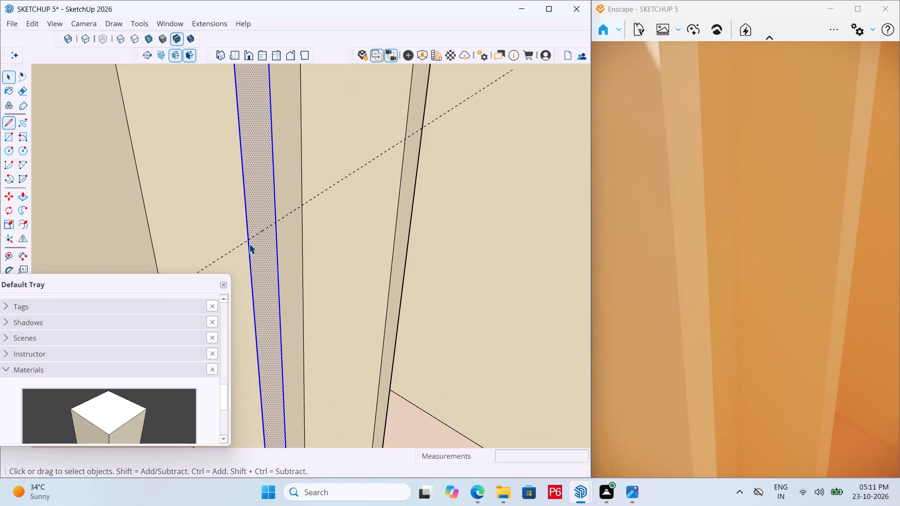
key(l)
click(248, 242)
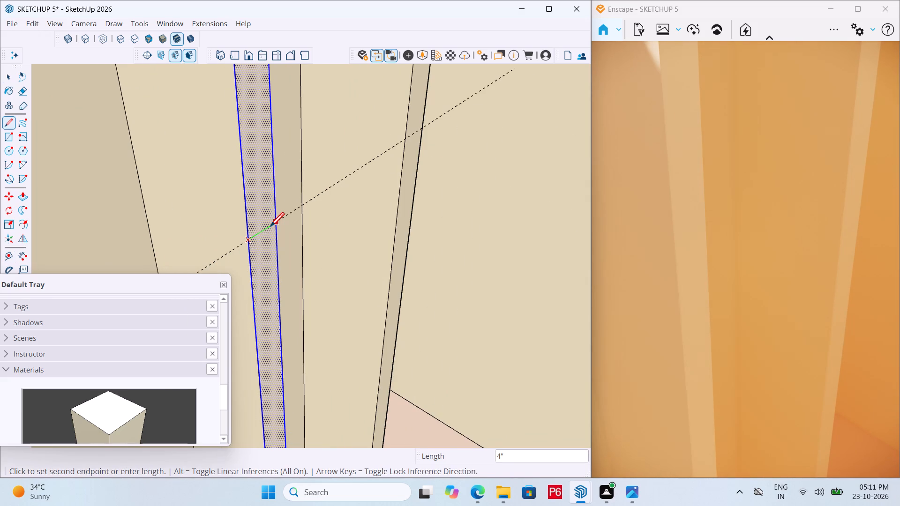
click(277, 223)
key(space)
scroll(272, 218, down, 2)
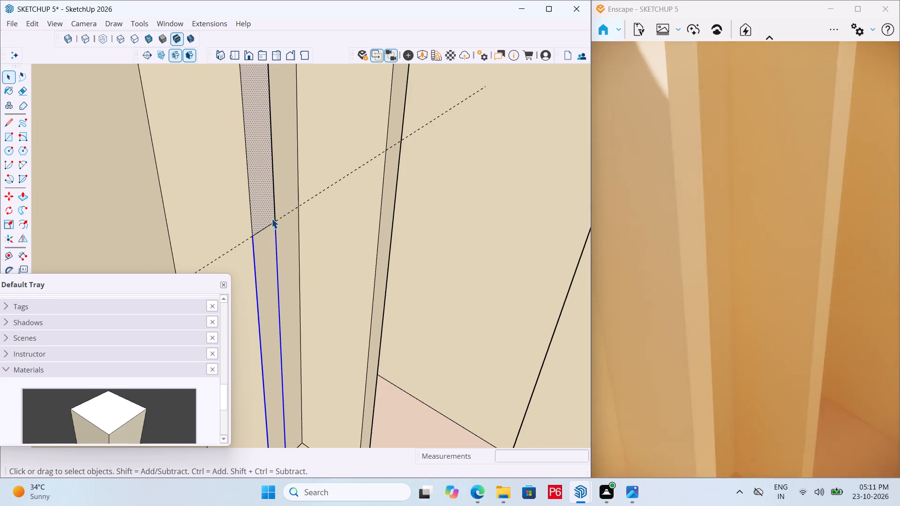
key(e)
drag(335, 196, 337, 189)
drag(337, 188, 343, 167)
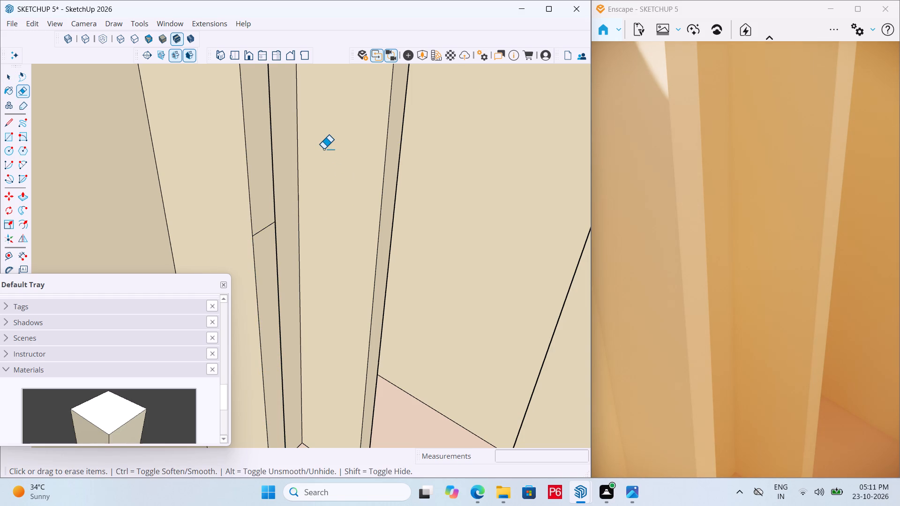
Push/pull the end face's upper part across the doorway to the facing wall, forming the wall above the opening.
scroll(267, 214, down, 8)
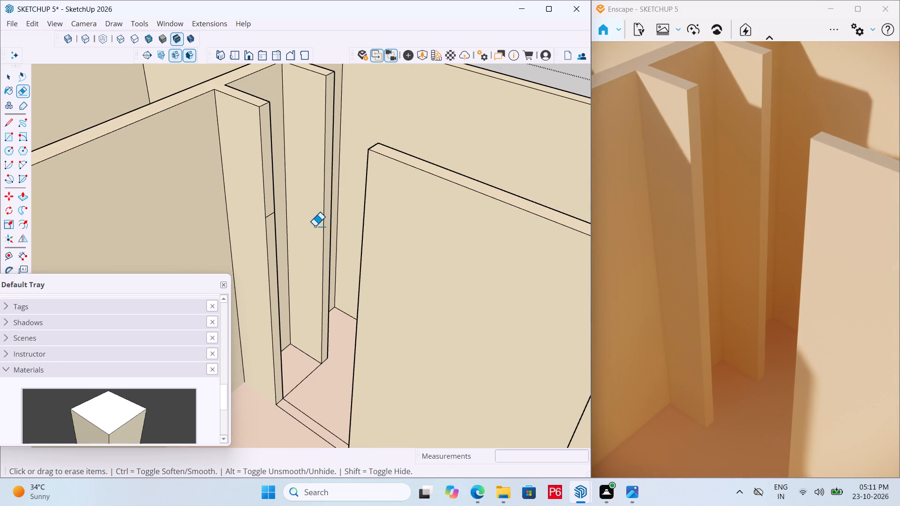
scroll(281, 155, up, 5)
key(p)
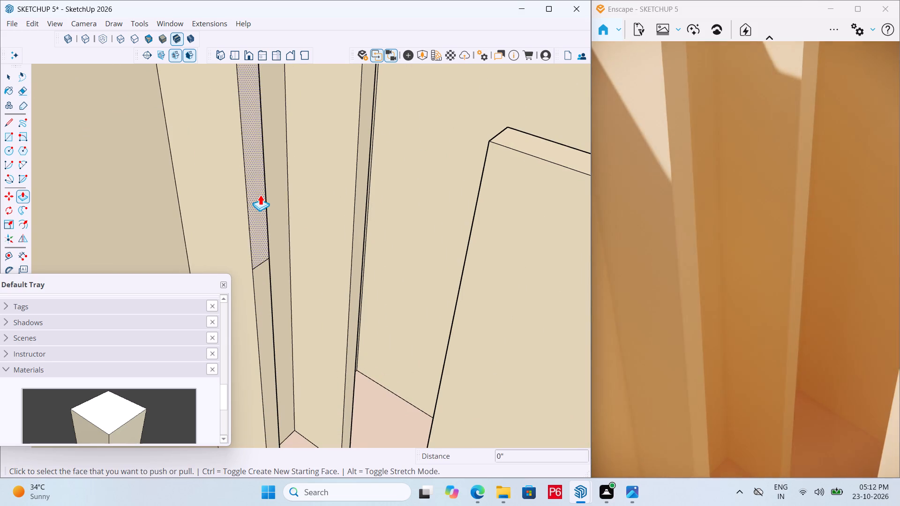
click(260, 194)
click(470, 252)
scroll(465, 204, down, 8)
Save the model with the closed wall above the doorway.
key(ctrl+s)
key(ctrl+s)
key(ctrl+s)
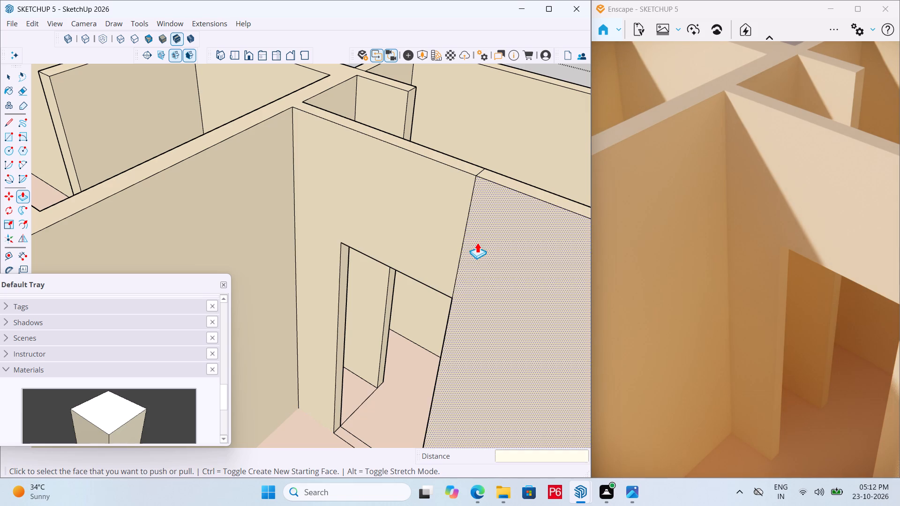
Erase the vertical seam on the hall side of the wall where the new header joins it.
key(e)
drag(481, 242, 458, 221)
scroll(362, 181, down, 6)
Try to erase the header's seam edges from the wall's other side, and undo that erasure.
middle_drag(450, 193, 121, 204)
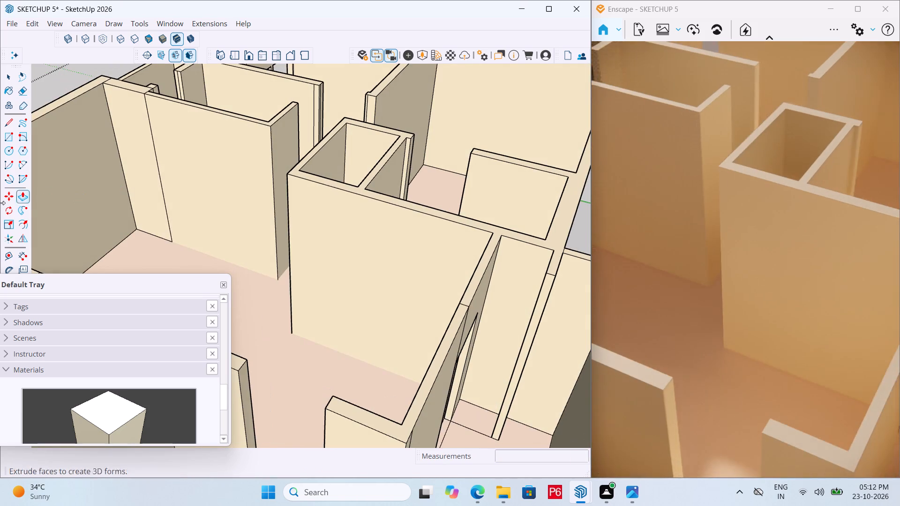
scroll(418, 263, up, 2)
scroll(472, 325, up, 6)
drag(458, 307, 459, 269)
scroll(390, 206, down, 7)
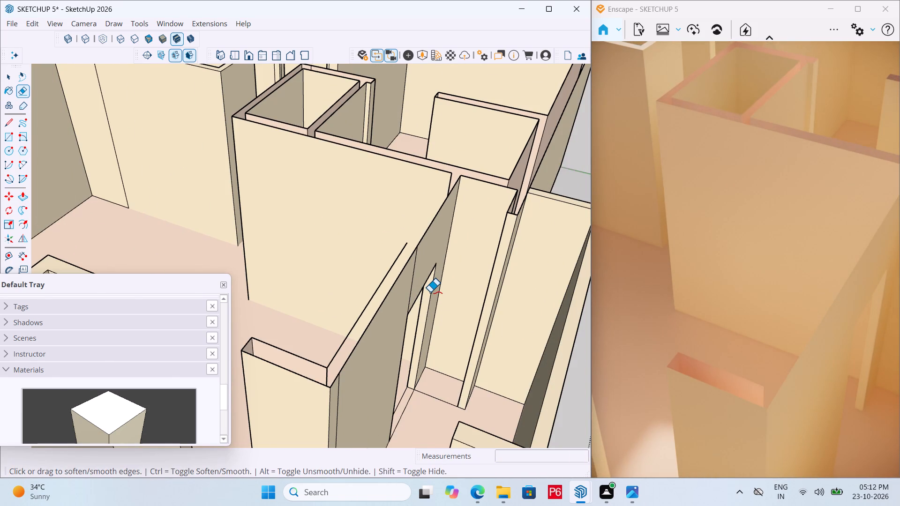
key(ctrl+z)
Erase the header's seam across the wall top and the vertical seam on the wall's other side.
scroll(417, 257, up, 11)
click(402, 225)
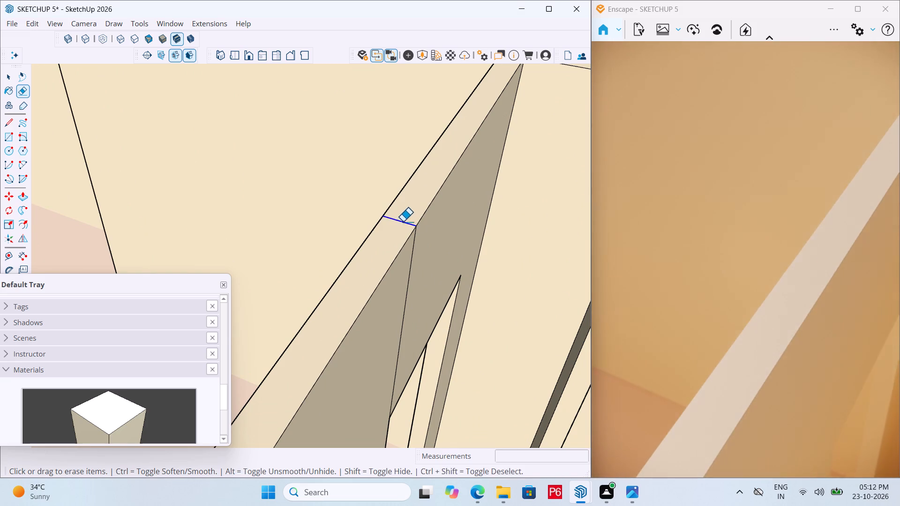
drag(416, 260, 409, 251)
scroll(433, 244, down, 7)
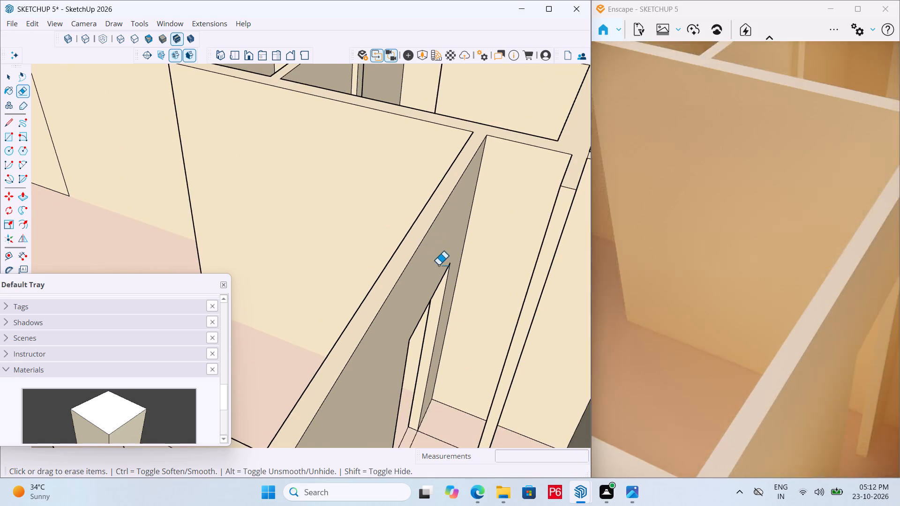
Place a guide 3' below the top of the wall end face at the doorway to the end room near the entrance.
scroll(429, 260, down, 7)
scroll(388, 276, down, 7)
middle_drag(364, 282, 705, 289)
middle_drag(331, 263, 606, 259)
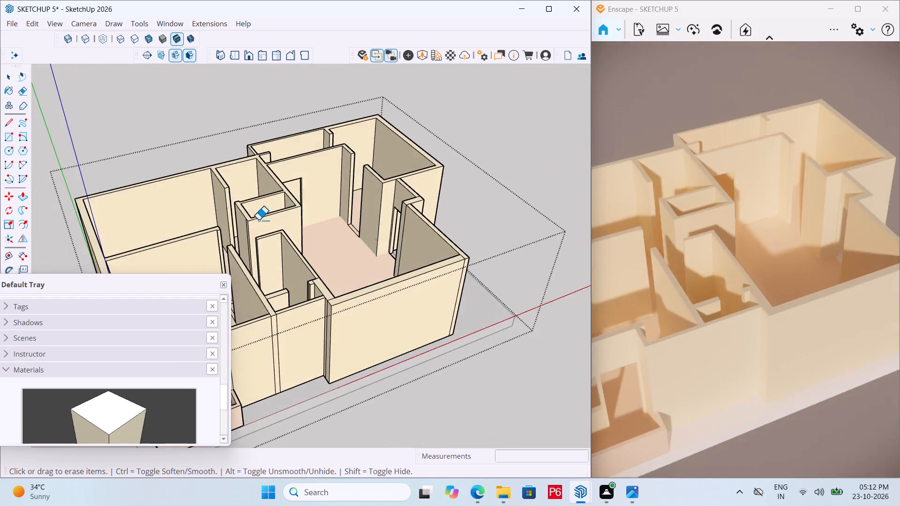
middle_drag(256, 215, 486, 232)
scroll(331, 128, up, 13)
middle_drag(388, 197, 213, 198)
scroll(391, 249, down, 7)
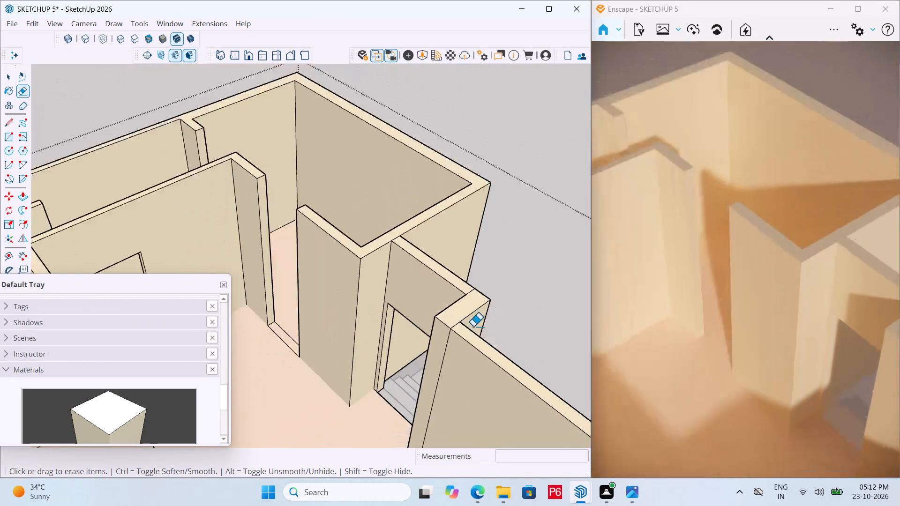
scroll(294, 181, up, 11)
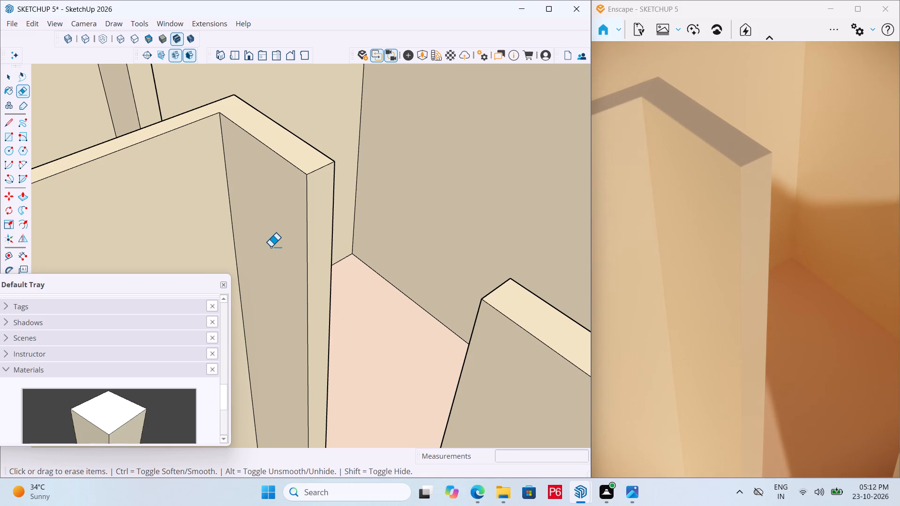
key(t)
click(322, 167)
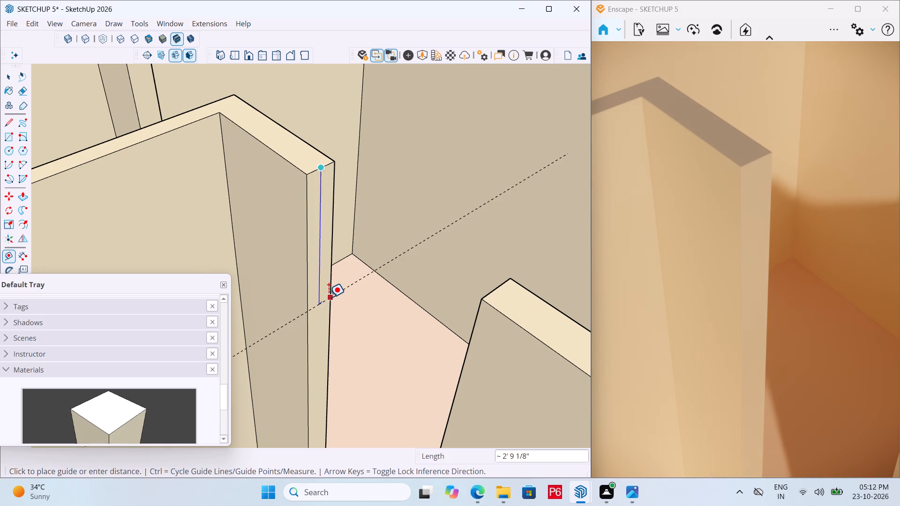
text(3')
key(Return)
Draw a 6" line across that wall end face along the guide.
scroll(319, 358, up, 4)
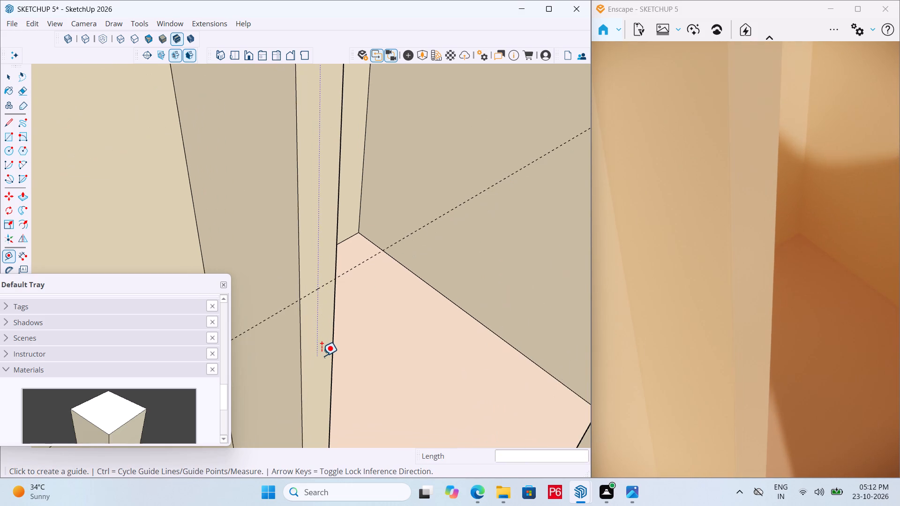
key(l)
click(300, 301)
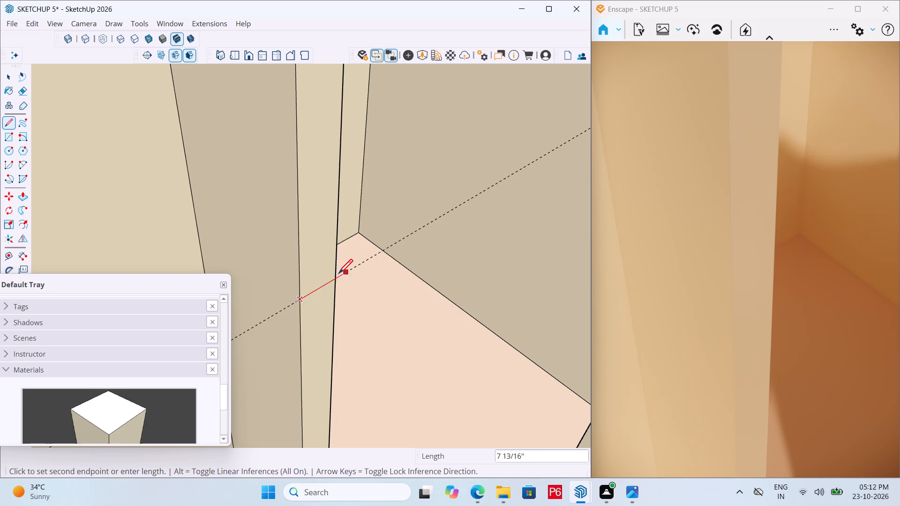
click(337, 274)
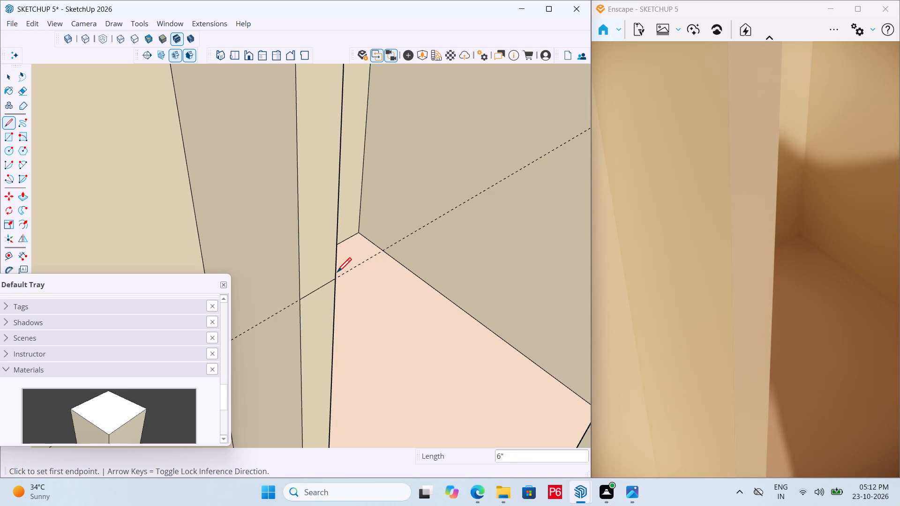
Erase the guide line at the wall end face beside the end room's doorway.
key(space)
key(e)
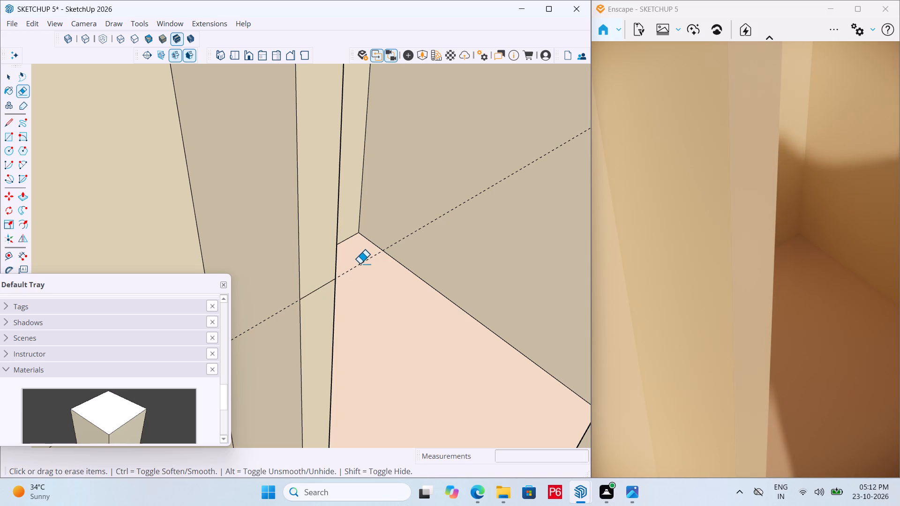
click(360, 264)
Push/Pull the upper part of the wall end face 3' across the doorway to the opposite wall, forming the header.
scroll(342, 291, down, 4)
key(p)
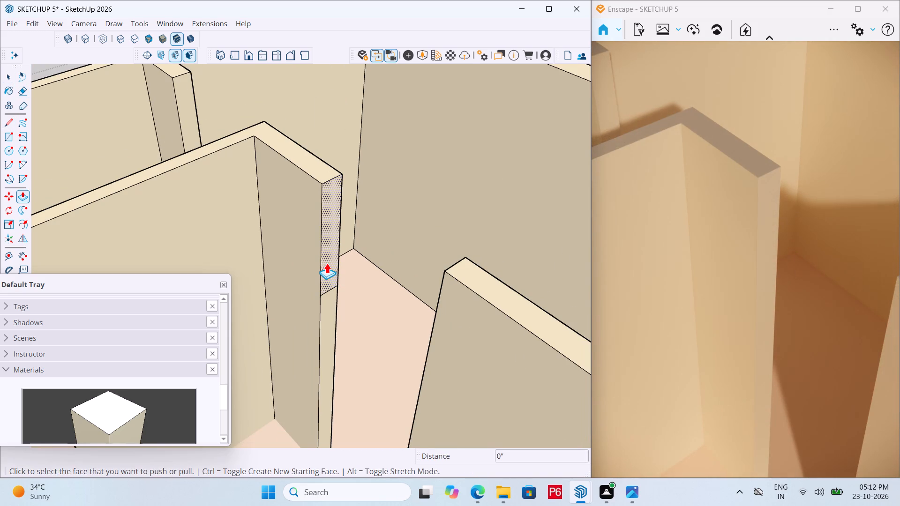
click(327, 263)
click(435, 312)
Erase the new header's seam edges on both wall faces and across the wall top.
scroll(400, 202, down, 7)
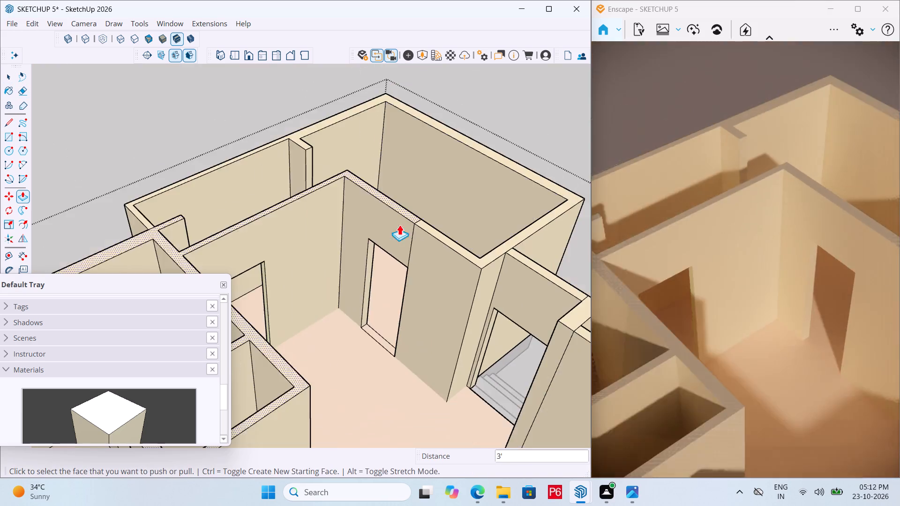
scroll(440, 229, up, 7)
key(e)
drag(344, 245, 334, 232)
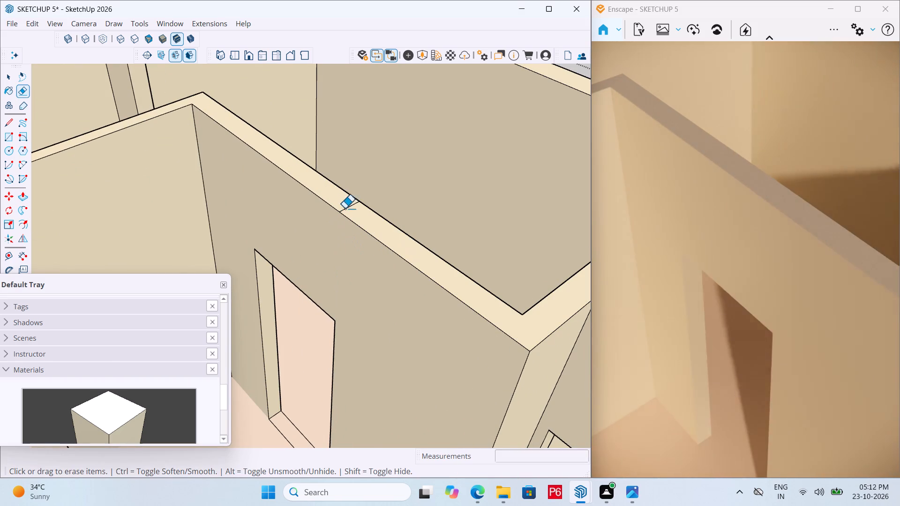
click(351, 206)
scroll(406, 219, down, 6)
middle_drag(231, 255, 0, 247)
scroll(240, 229, up, 6)
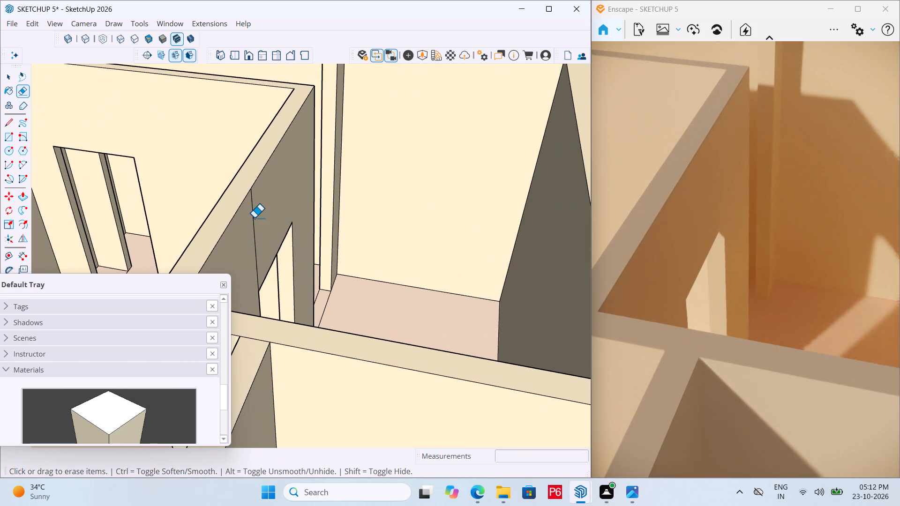
double_click(258, 215)
click(250, 218)
drag(236, 224, 273, 208)
Save the model.
scroll(330, 226, down, 5)
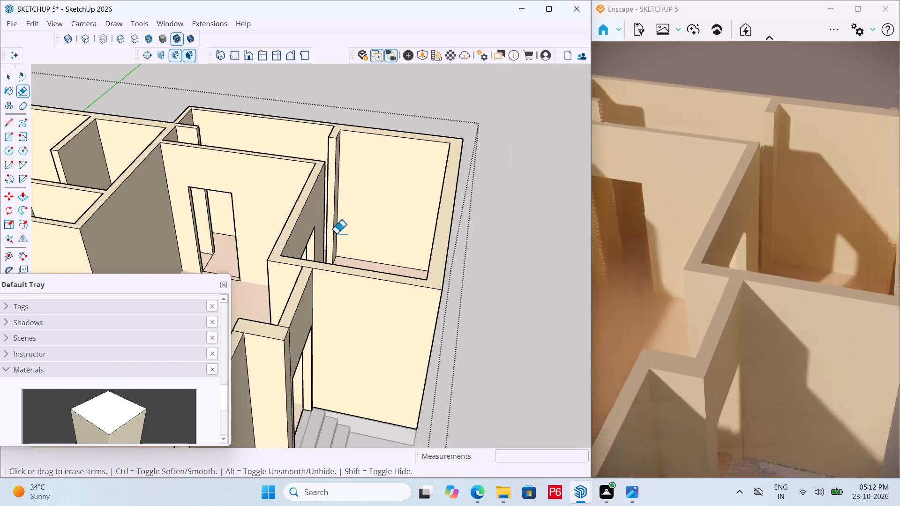
scroll(336, 234, down, 2)
key(ctrl+s)
key(ctrl+s)
key(ctrl+s)
key(ctrl+s)
key(ctrl+s)
key(ctrl+s)
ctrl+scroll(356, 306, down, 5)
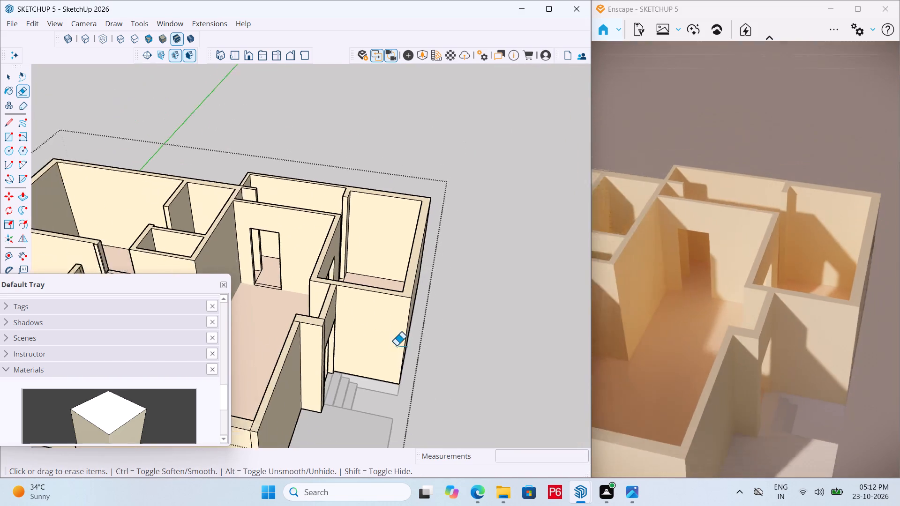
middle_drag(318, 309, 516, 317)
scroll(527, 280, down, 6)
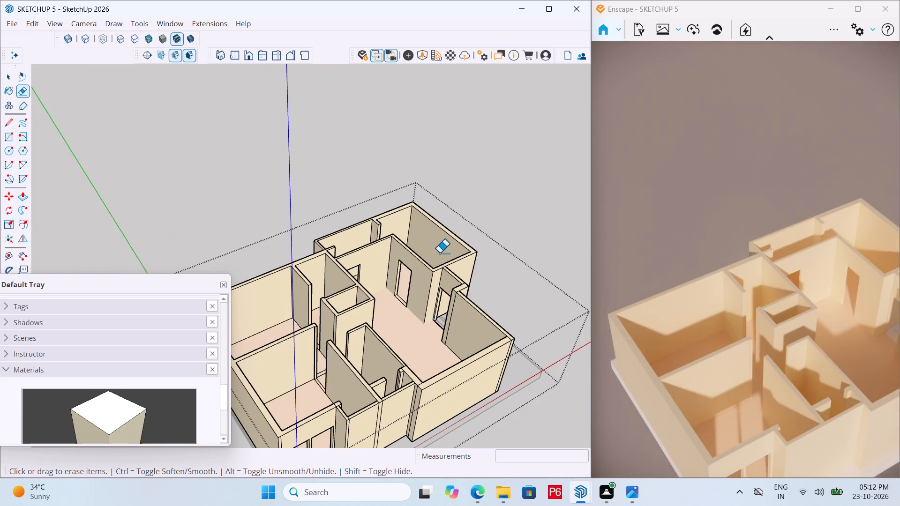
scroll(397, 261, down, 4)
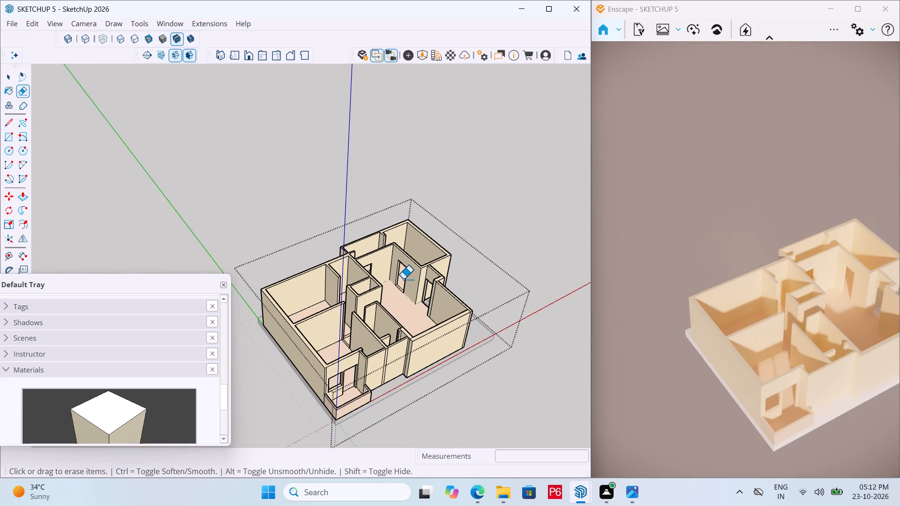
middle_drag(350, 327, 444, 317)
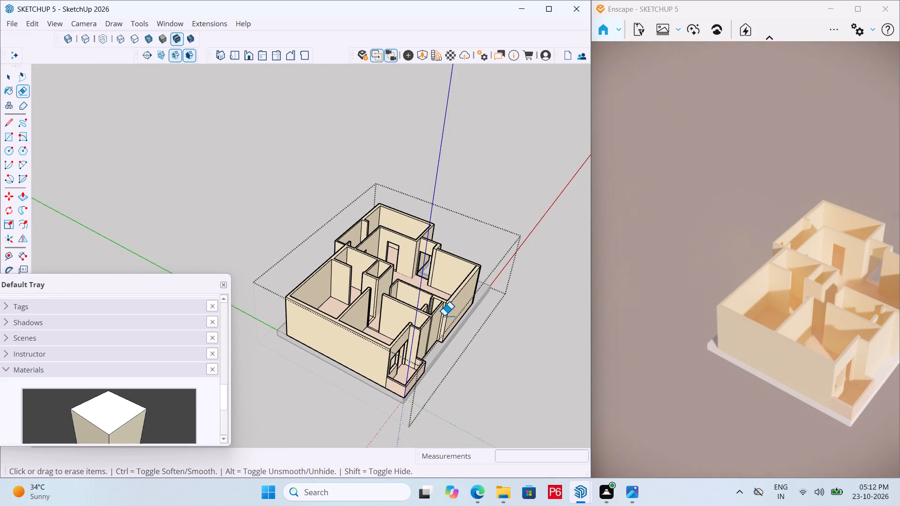
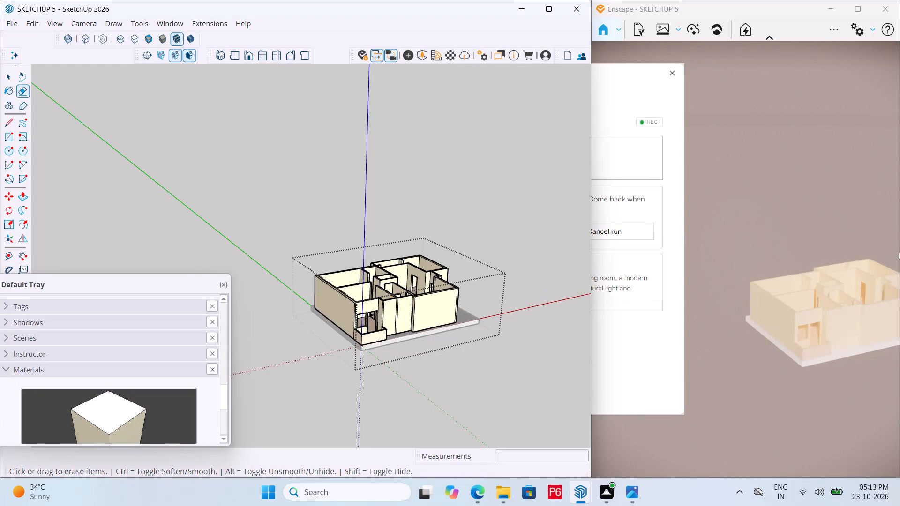
Examine the apartment shell from all sides for interior doorways that still lack headers.
click(784, 250)
middle_drag(481, 332, 546, 365)
middle_drag(405, 295, 465, 332)
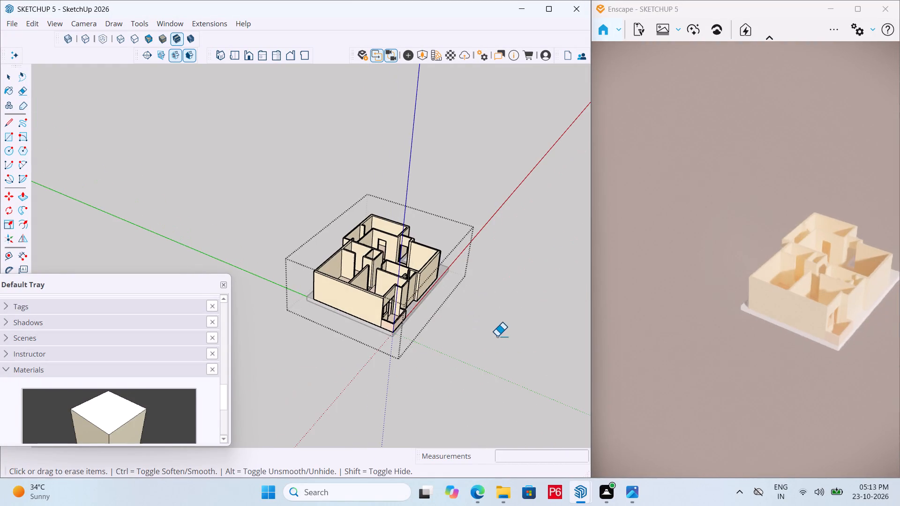
click(497, 336)
drag(497, 336, 491, 331)
middle_drag(346, 268, 189, 266)
scroll(491, 312, up, 3)
middle_drag(479, 313, 287, 319)
scroll(462, 312, down, 3)
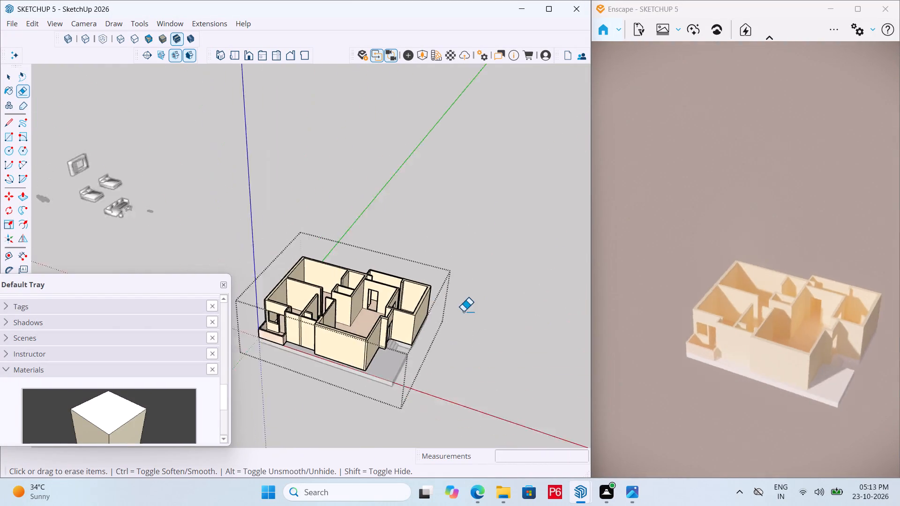
scroll(463, 312, down, 5)
middle_drag(385, 305, 227, 313)
scroll(501, 298, down, 7)
scroll(295, 328, up, 14)
middle_drag(294, 328, 343, 327)
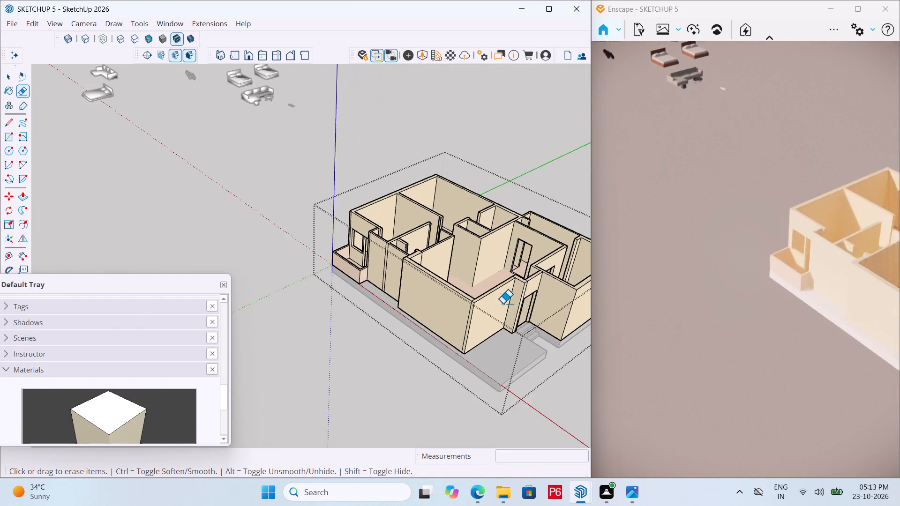
middle_drag(472, 255, 260, 249)
scroll(504, 281, down, 8)
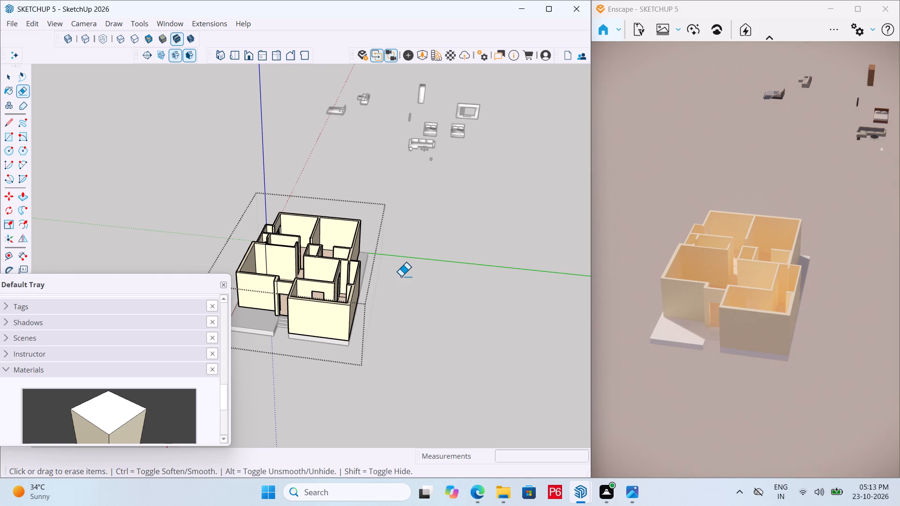
scroll(553, 307, down, 7)
middle_drag(227, 329, 248, 319)
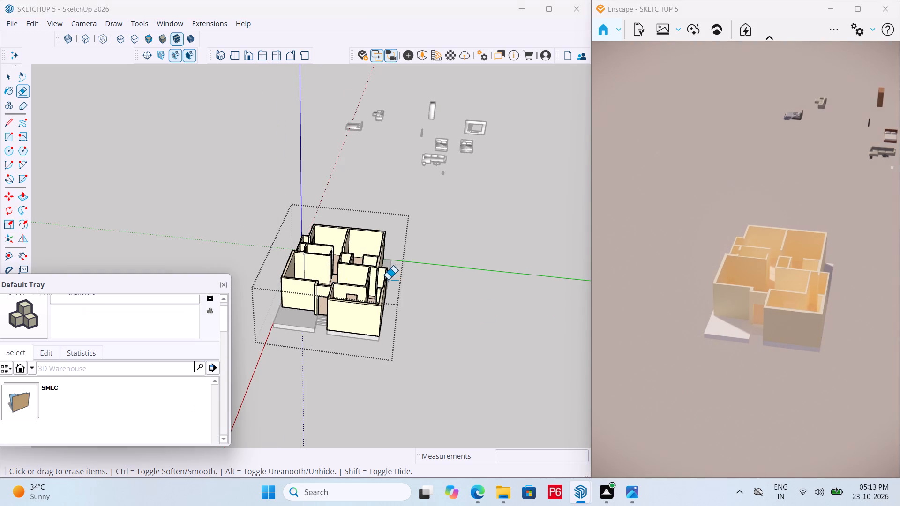
middle_drag(373, 283, 268, 313)
scroll(537, 259, down, 8)
scroll(335, 292, up, 11)
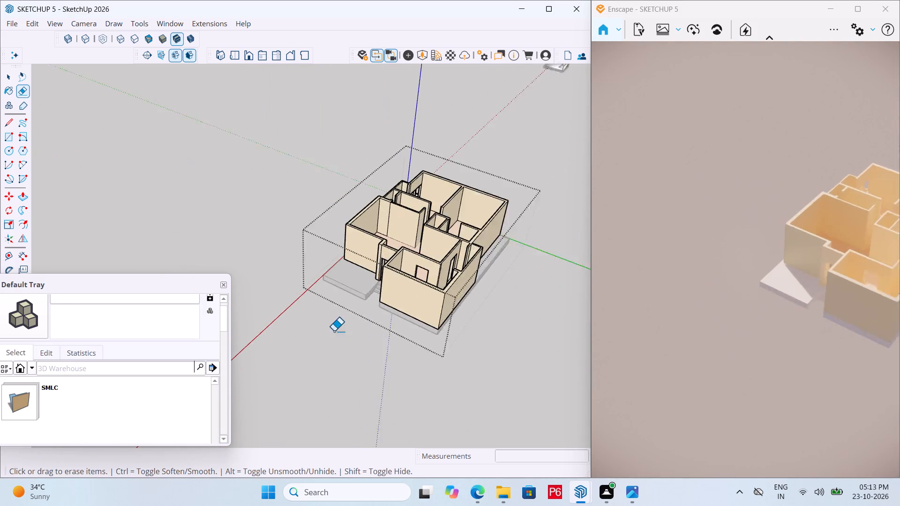
scroll(334, 331, up, 16)
key(space)
scroll(315, 267, down, 7)
Save the model.
key(ctrl+s)
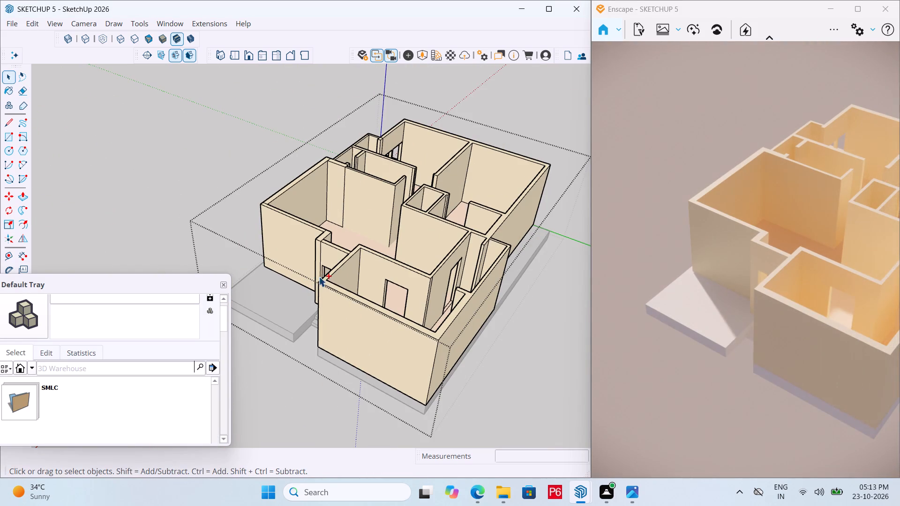
key(ctrl+s)
key(ctrl+s)
key(ctrl+s)
key(ctrl+s)
Place a guide line 3' below the wall top on the narrow end face beside the balcony room's doorway.
scroll(292, 298, down, 7)
scroll(361, 337, down, 4)
scroll(345, 262, up, 19)
middle_drag(374, 276, 475, 302)
scroll(332, 285, down, 7)
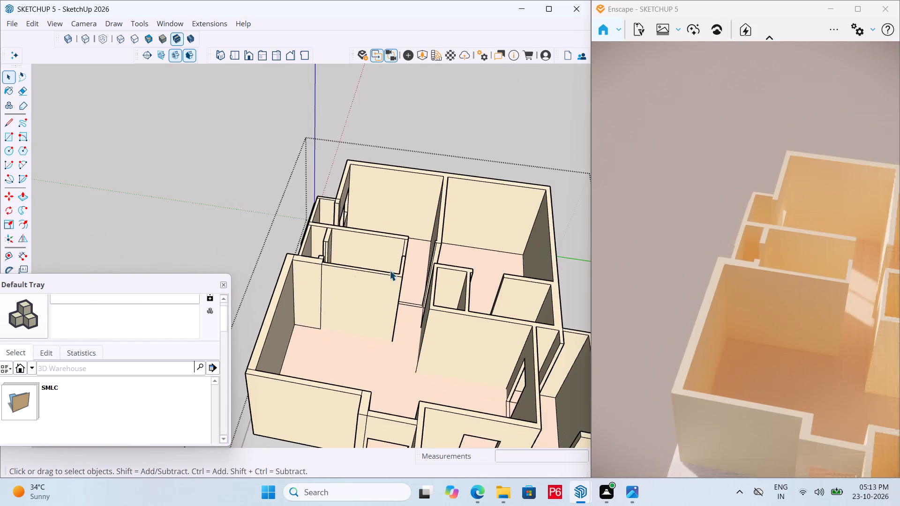
middle_drag(418, 268, 632, 278)
scroll(442, 181, up, 16)
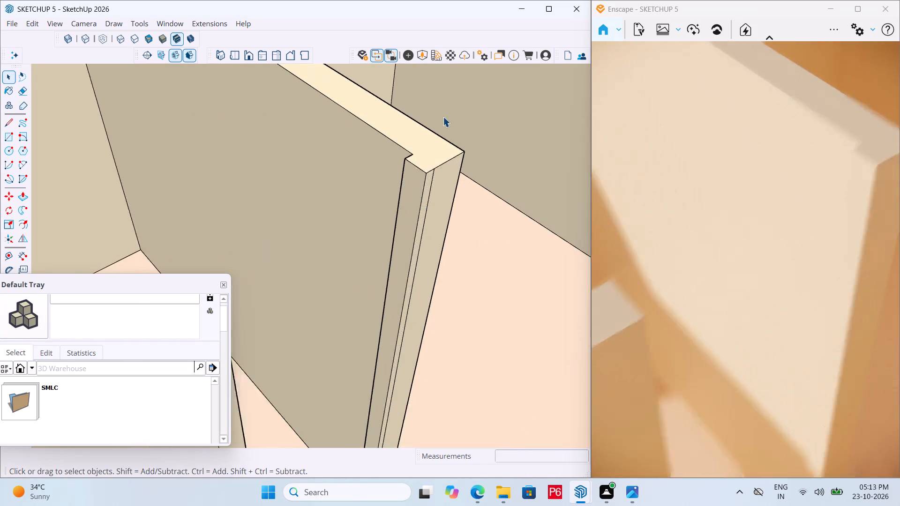
scroll(443, 117, up, 2)
scroll(421, 174, down, 3)
double_click(407, 201)
click(407, 194)
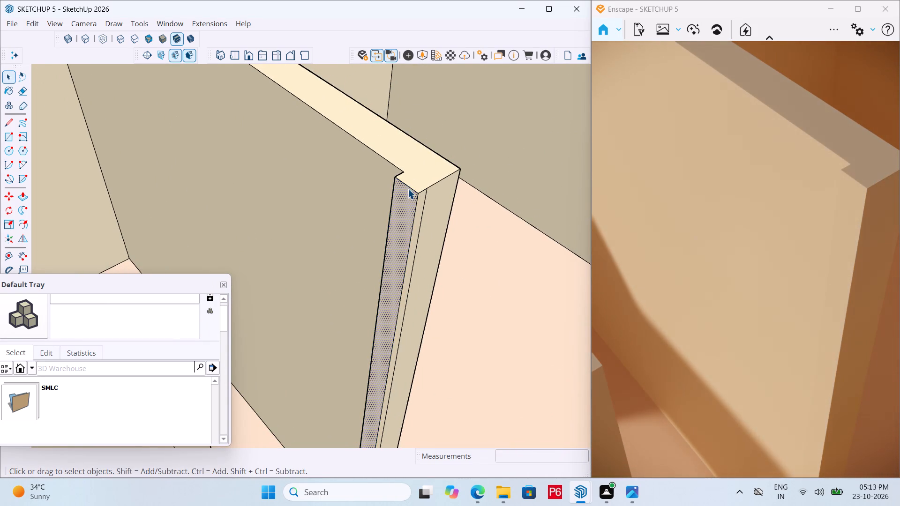
key(t)
click(408, 186)
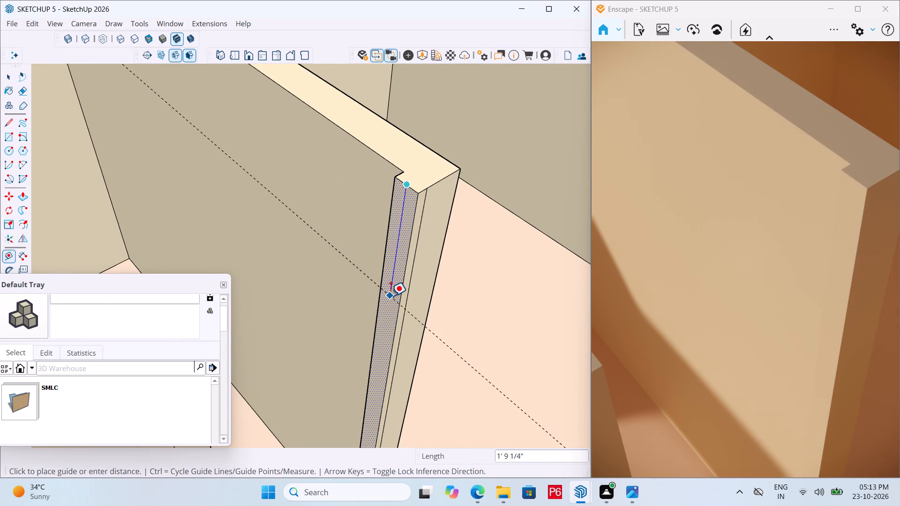
text(3')
key(Return)
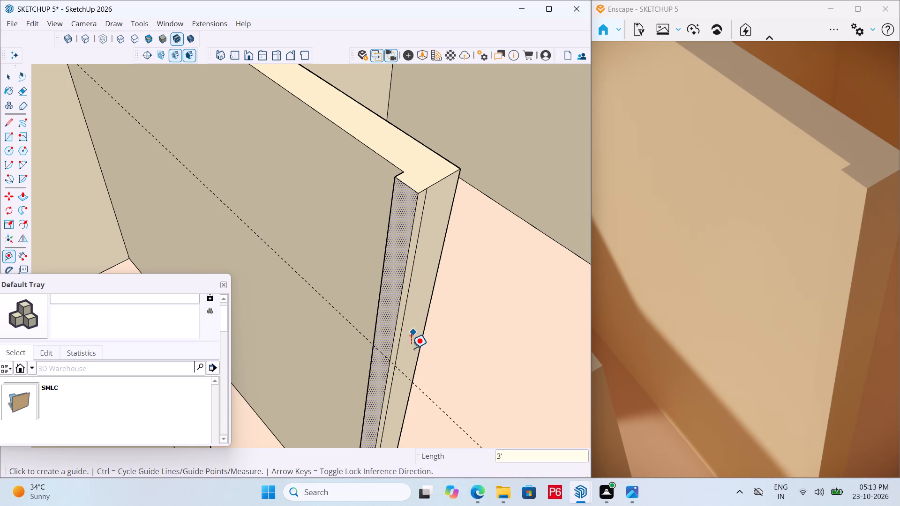
Split the narrow end face with a line along the guide, and erase the guide line.
key(l)
scroll(374, 418, up, 5)
scroll(409, 313, up, 2)
click(366, 279)
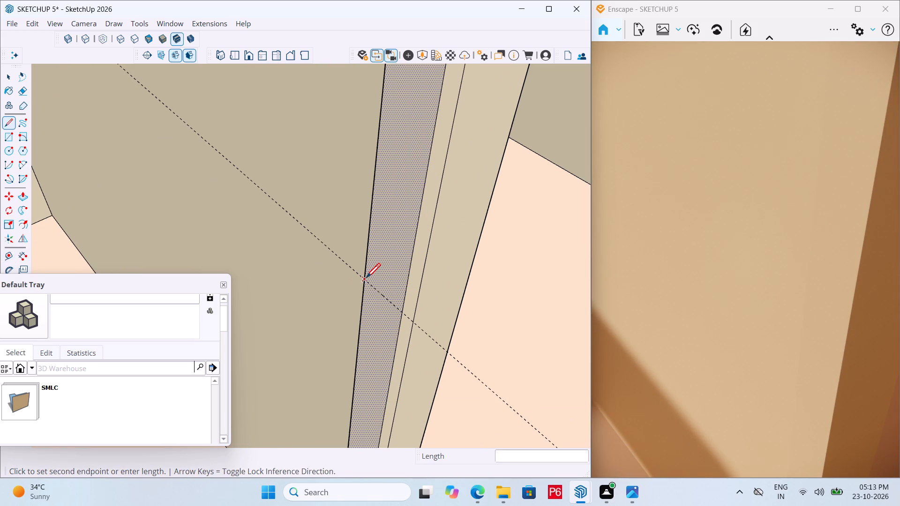
click(401, 311)
scroll(384, 298, down, 4)
key(space)
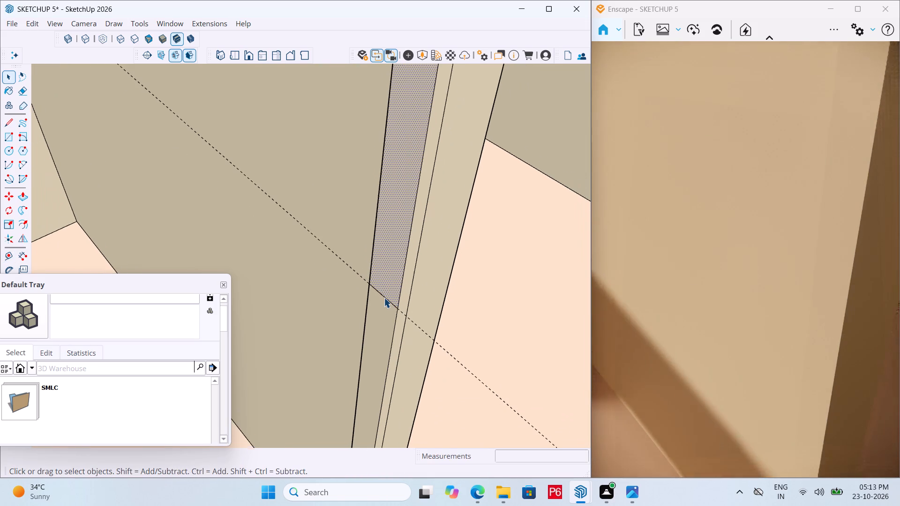
key(e)
double_click(341, 260)
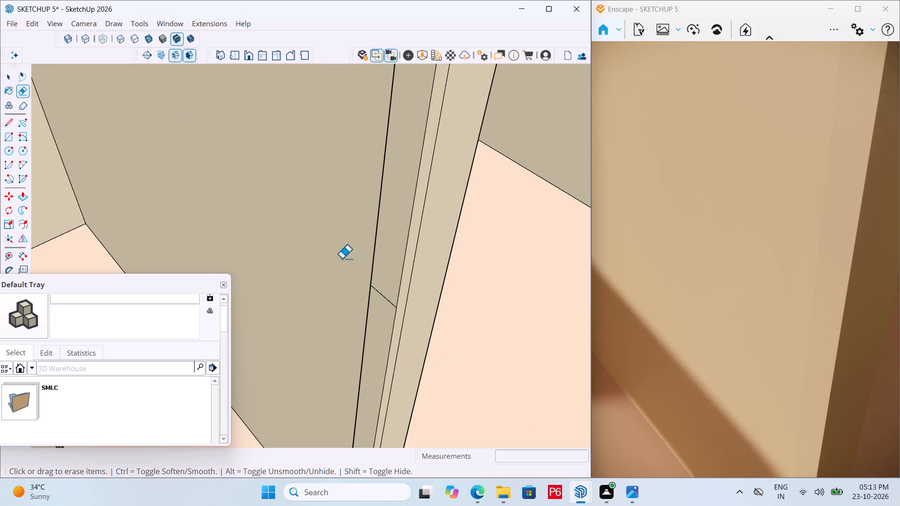
Push/Pull the upper part of the narrow end face about 2' 9 1/2" across the balcony room's doorway to the opposite wall.
key(p)
click(390, 215)
scroll(447, 258, down, 6)
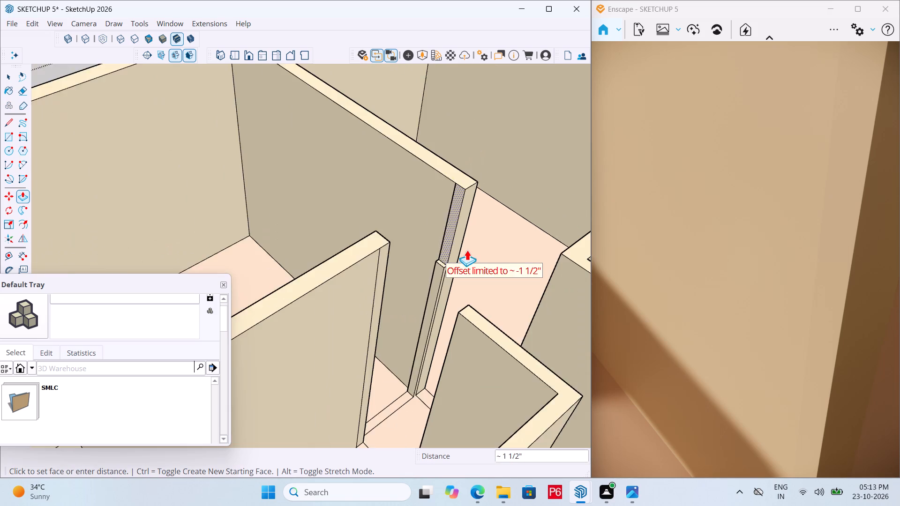
scroll(467, 250, down, 3)
middle_drag(420, 272, 292, 269)
scroll(482, 270, down, 7)
middle_drag(436, 276, 323, 263)
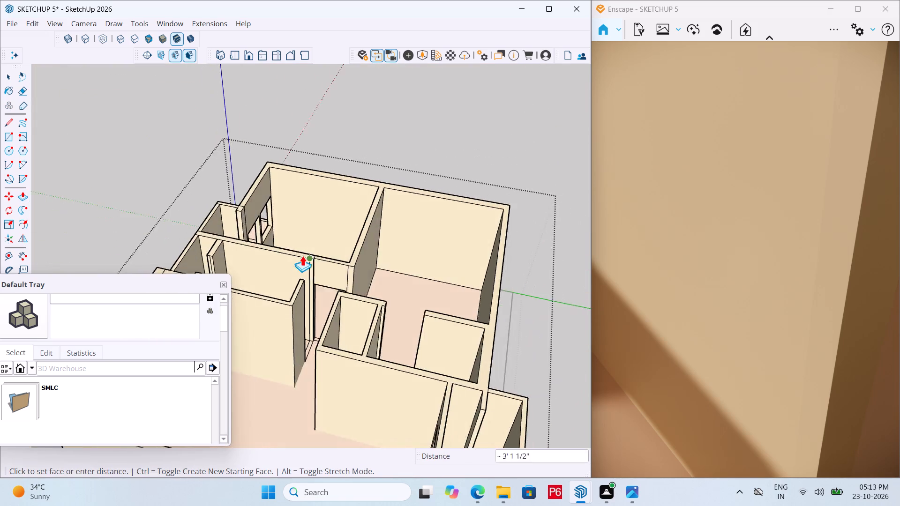
scroll(293, 252, up, 17)
scroll(454, 231, down, 7)
scroll(339, 261, up, 7)
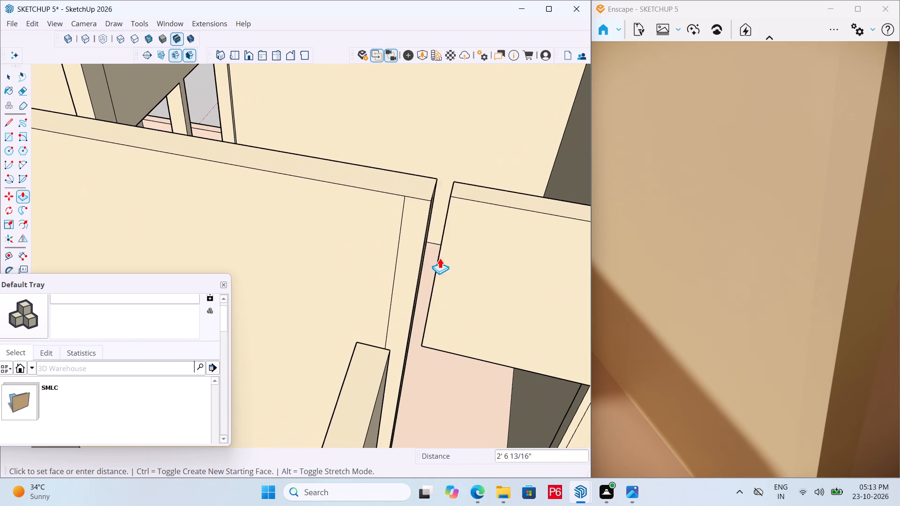
middle_drag(424, 254, 258, 230)
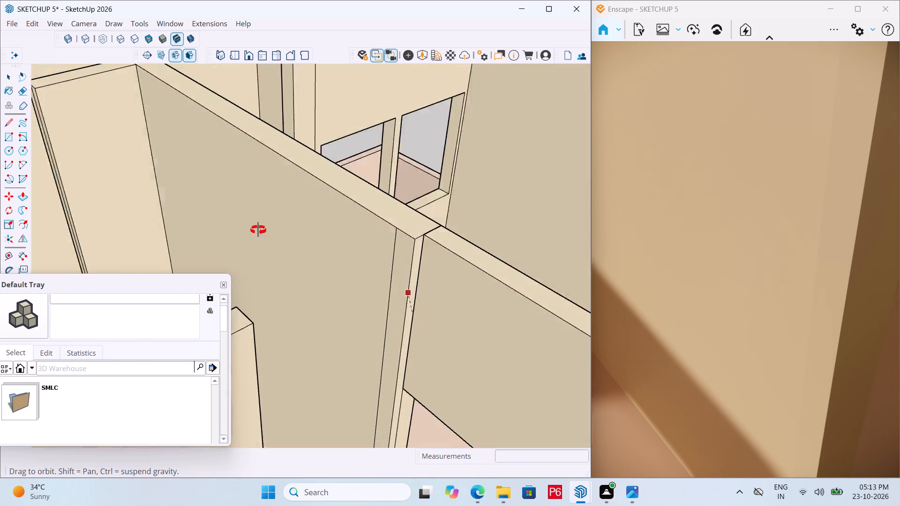
middle_drag(258, 230, 249, 230)
click(419, 245)
scroll(428, 202, down, 7)
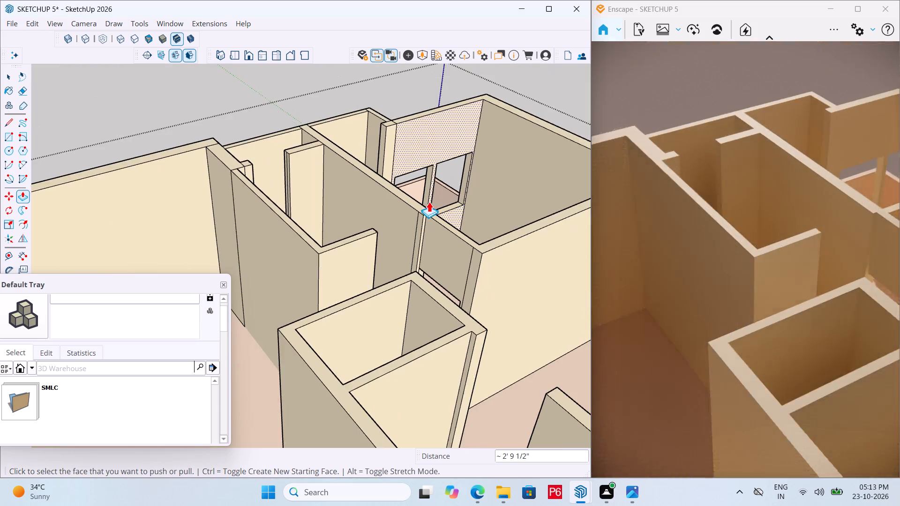
Place a guide line 3' below the wall top on the wall end face at the doorway of the small room beside the balcony room.
scroll(429, 201, down, 6)
middle_drag(420, 243, 257, 258)
scroll(272, 258, down, 1)
middle_drag(426, 246, 244, 246)
scroll(375, 213, down, 5)
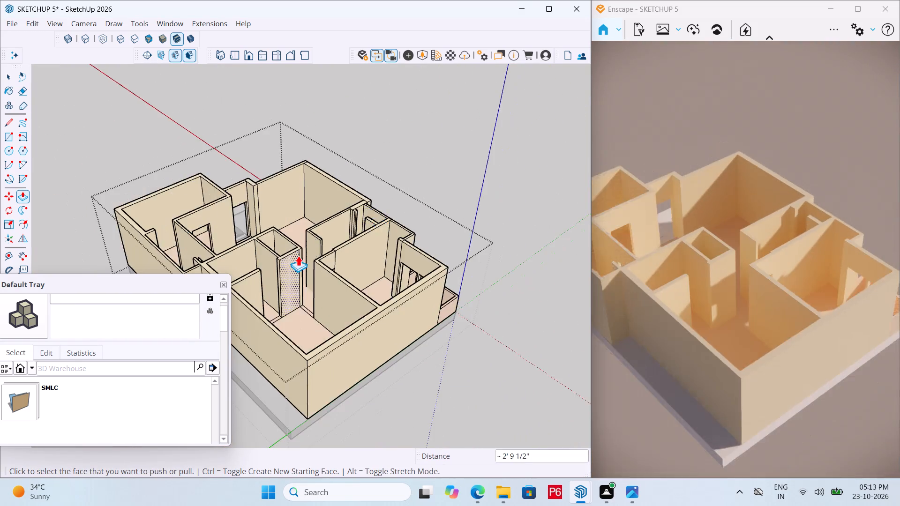
scroll(298, 255, up, 5)
middle_drag(330, 241, 330, 270)
scroll(330, 270, up, 6)
middle_drag(348, 282, 366, 255)
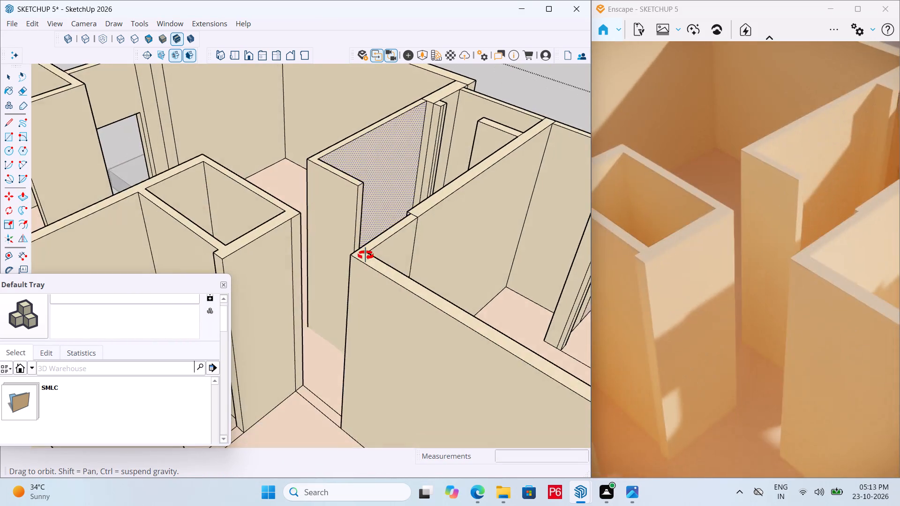
middle_drag(366, 255, 352, 261)
scroll(345, 246, up, 8)
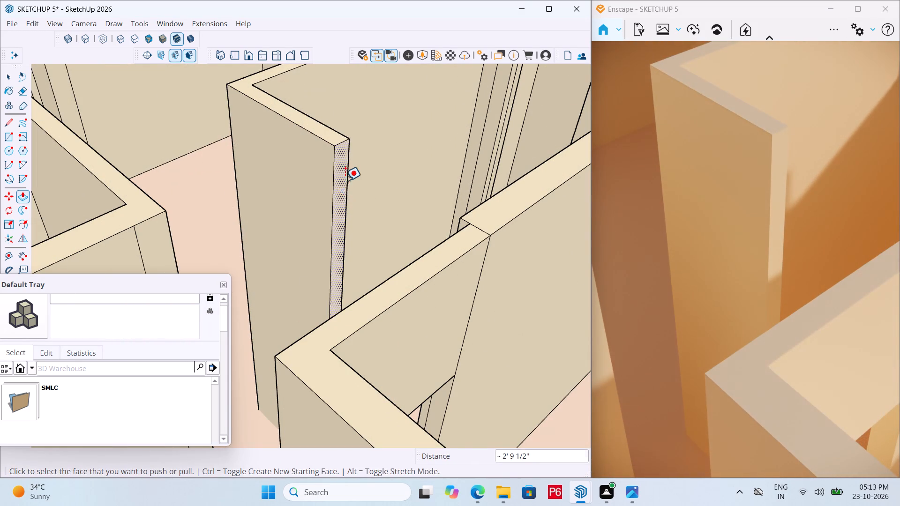
key(t)
click(342, 143)
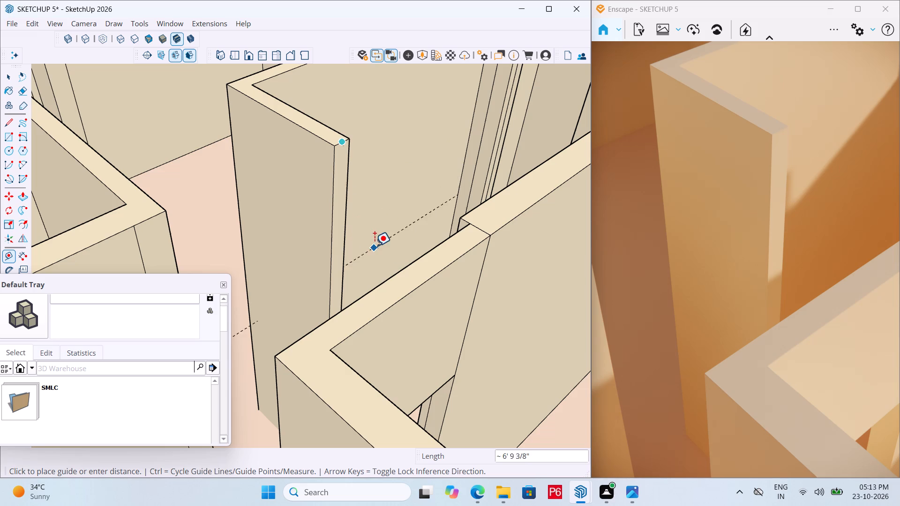
text(3')
key(Return)
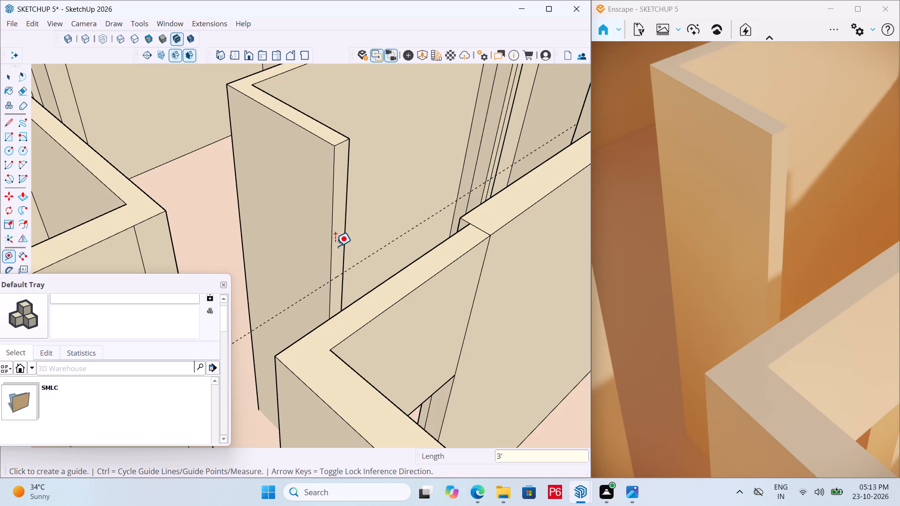
Split the small room's wall end face with a line along the guide, and erase the guide line.
scroll(298, 283, up, 5)
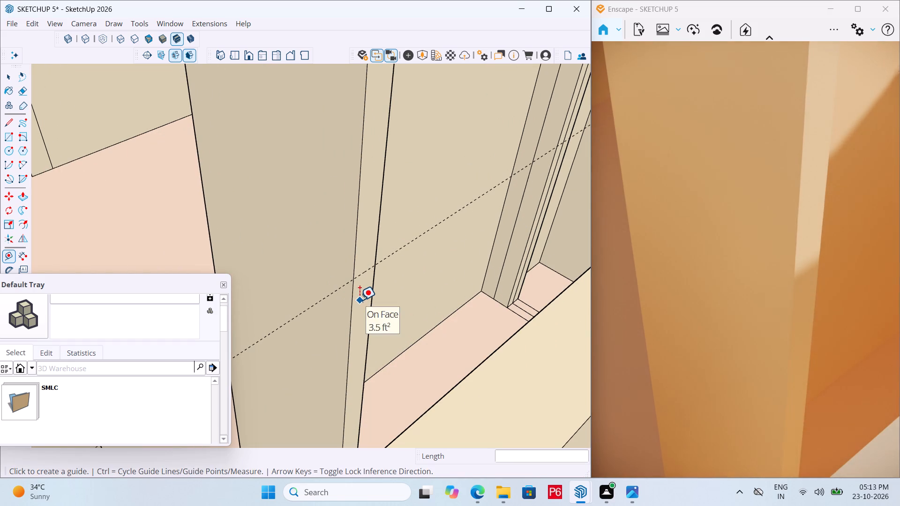
key(l)
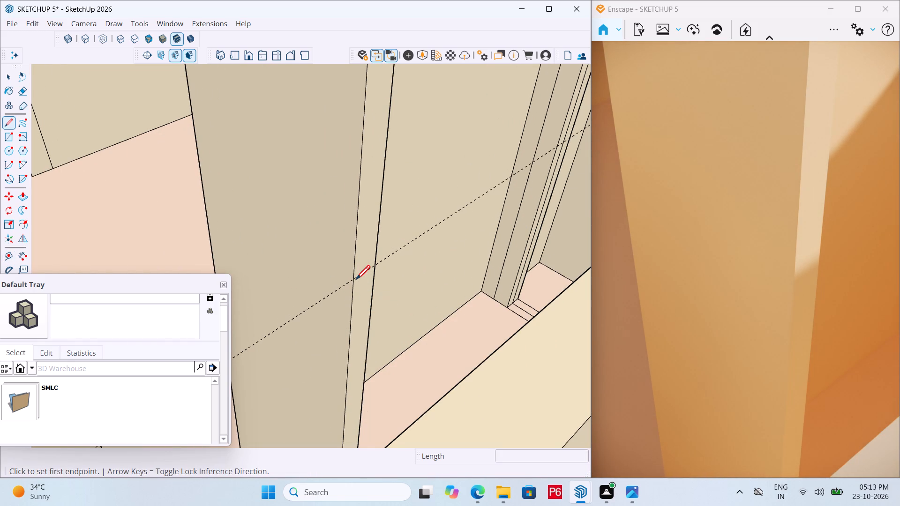
drag(352, 280, 360, 274)
click(374, 265)
key(space)
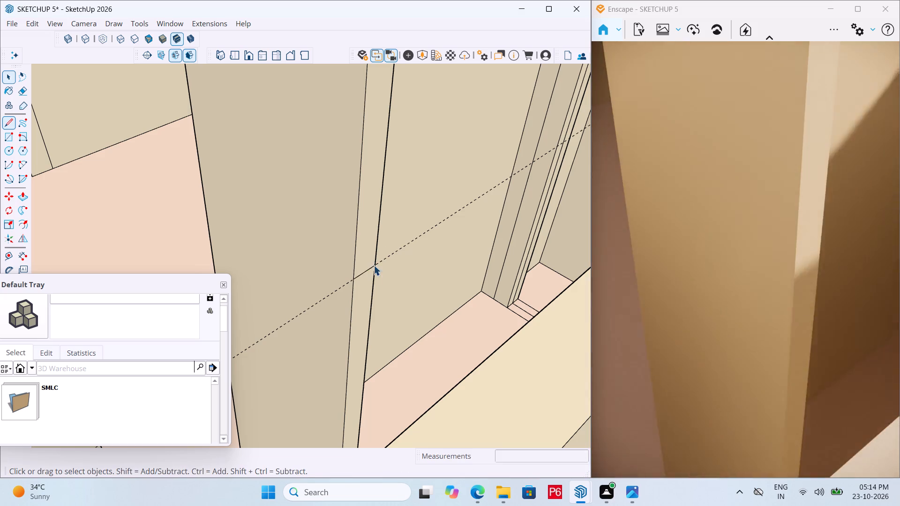
key(e)
drag(318, 283, 325, 299)
click(325, 299)
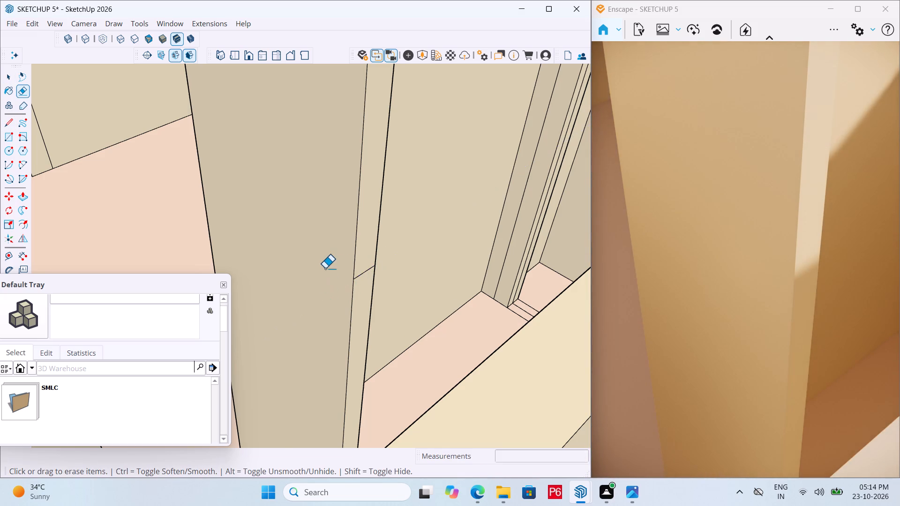
Save the model.
scroll(326, 269, down, 4)
key(ctrl+s)
key(ctrl+s)
key(ctrl+s)
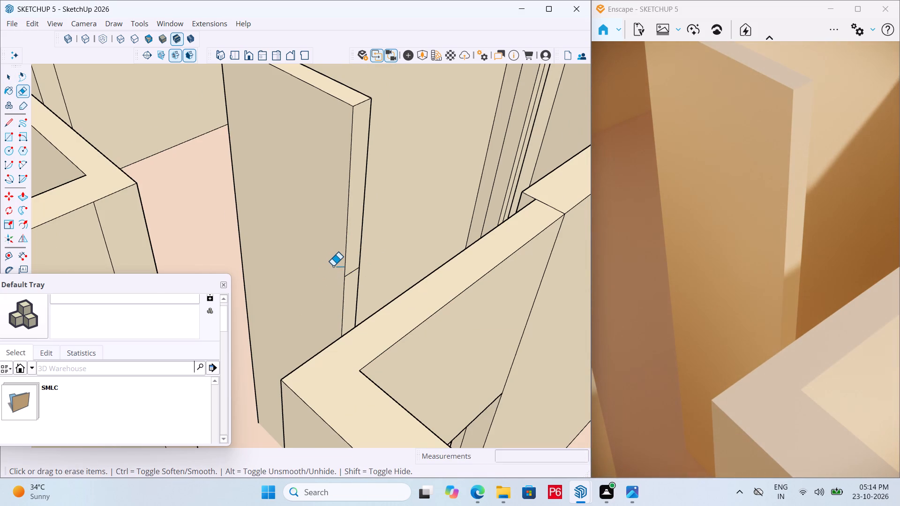
Push/Pull the upper part of the wall end face 2' 6" across the small room's doorway to the opposite wall.
key(p)
click(353, 247)
scroll(302, 268, down, 5)
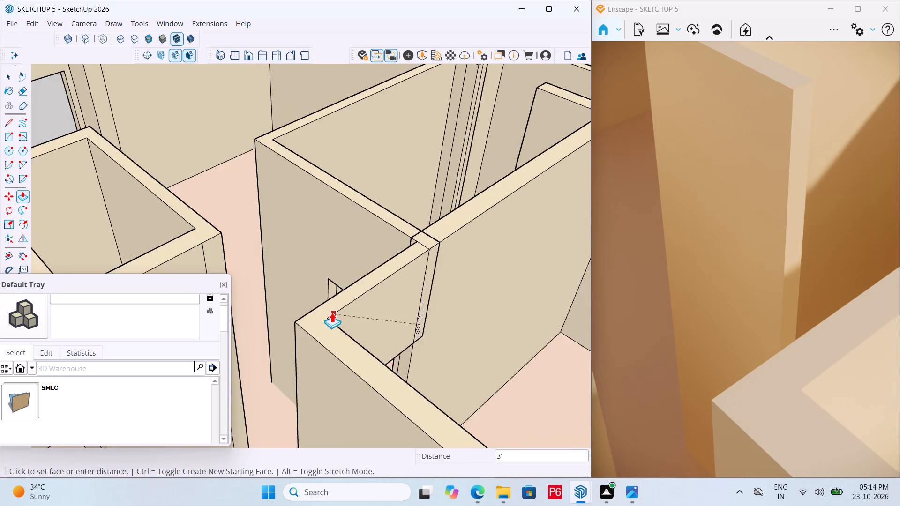
scroll(332, 315, down, 5)
middle_drag(304, 312, 569, 358)
scroll(320, 334, down, 7)
scroll(446, 246, up, 11)
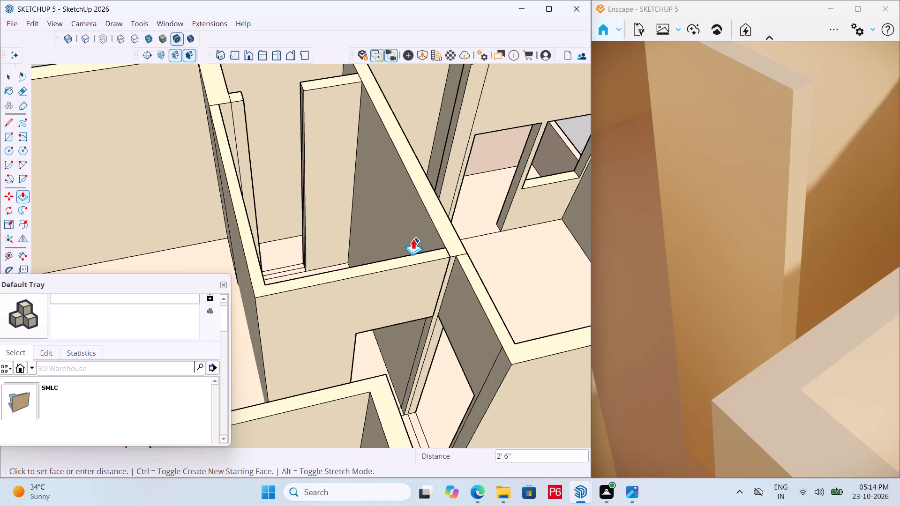
click(419, 224)
Place a guide line 3' below the wall top on the wall end face at the corner room's passage doorway, next to the balcony room.
scroll(342, 259, down, 6)
middle_drag(358, 313, 567, 307)
scroll(486, 207, up, 2)
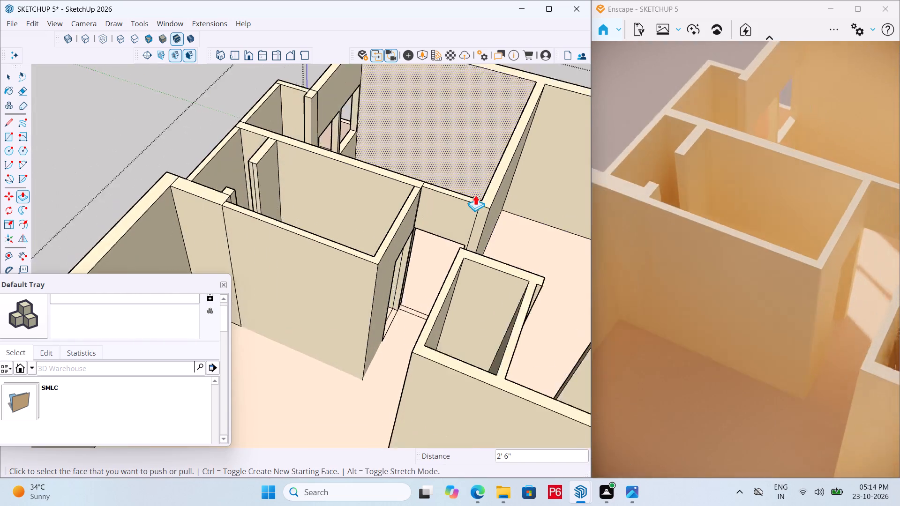
scroll(475, 194, up, 2)
scroll(289, 216, down, 5)
middle_drag(400, 213, 204, 234)
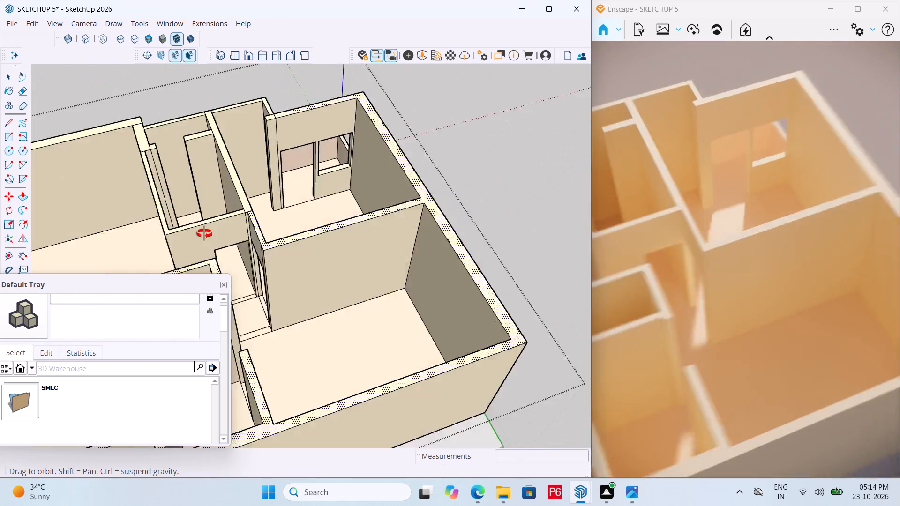
middle_drag(204, 234, 438, 202)
scroll(366, 208, down, 6)
middle_drag(348, 274, 598, 372)
scroll(362, 111, up, 6)
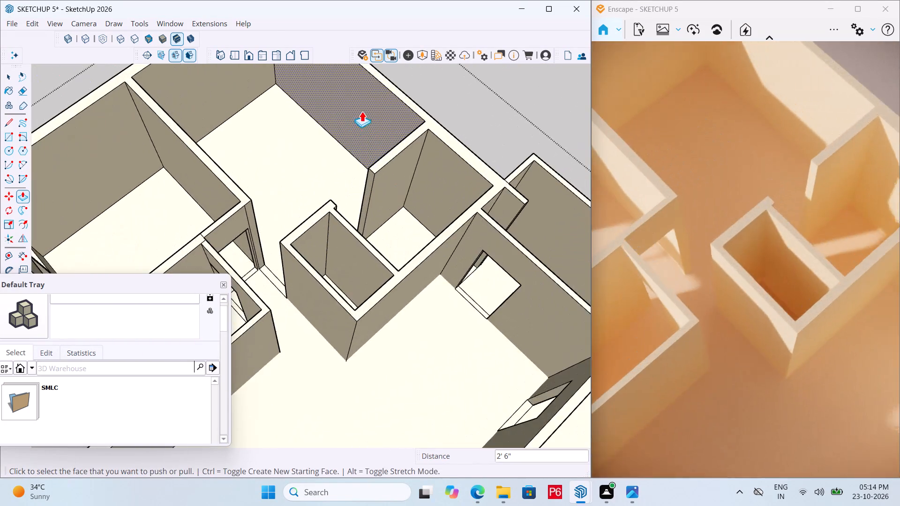
middle_drag(356, 154, 404, 142)
scroll(272, 210, up, 10)
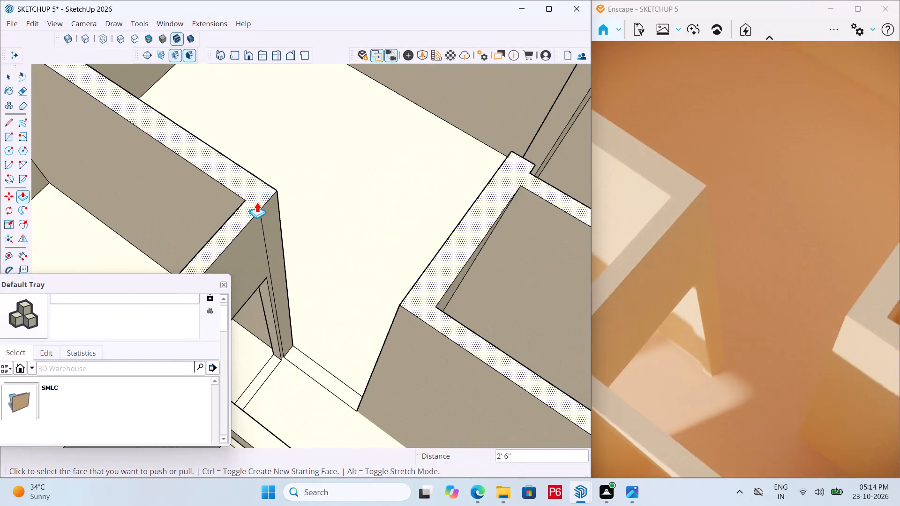
middle_drag(255, 196, 194, 107)
scroll(284, 268, up, 2)
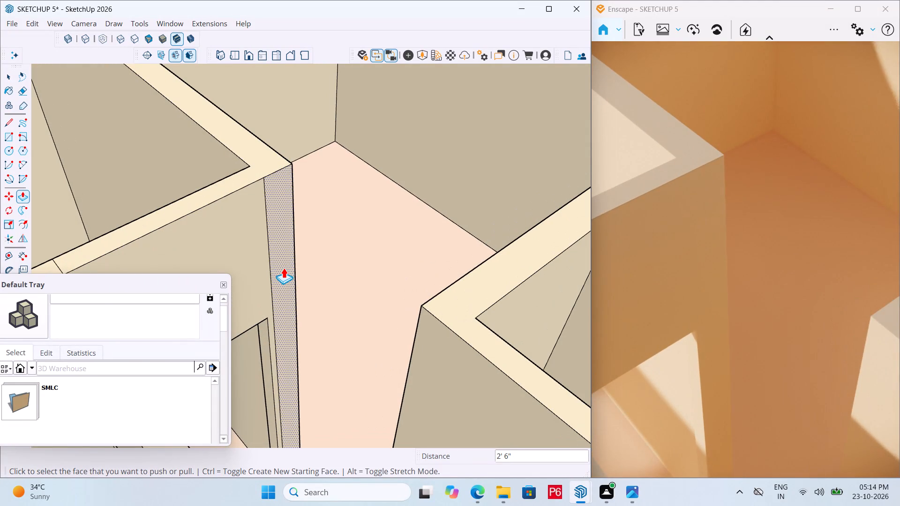
key(t)
click(285, 171)
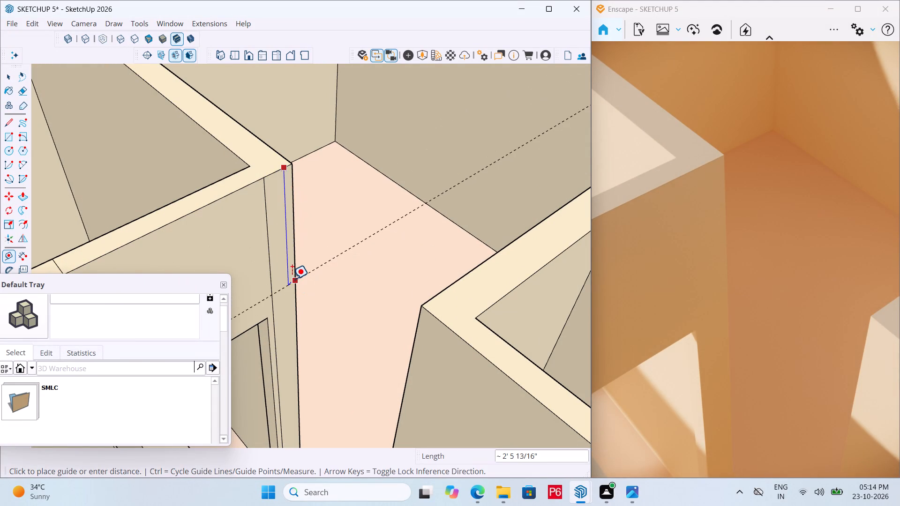
text(3')
key(Return)
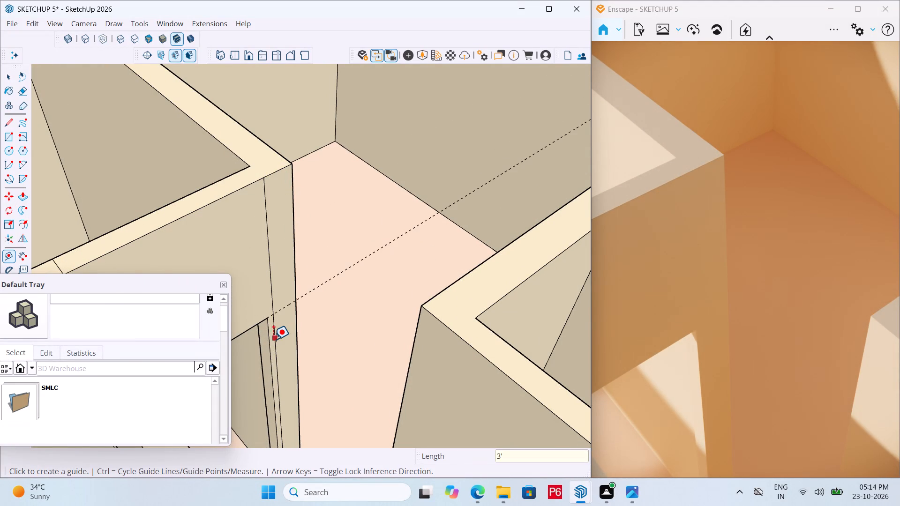
Split the wall end face at the corner room's passage doorway with a line along the guide, and erase the guide line.
scroll(278, 334, up, 6)
key(t)
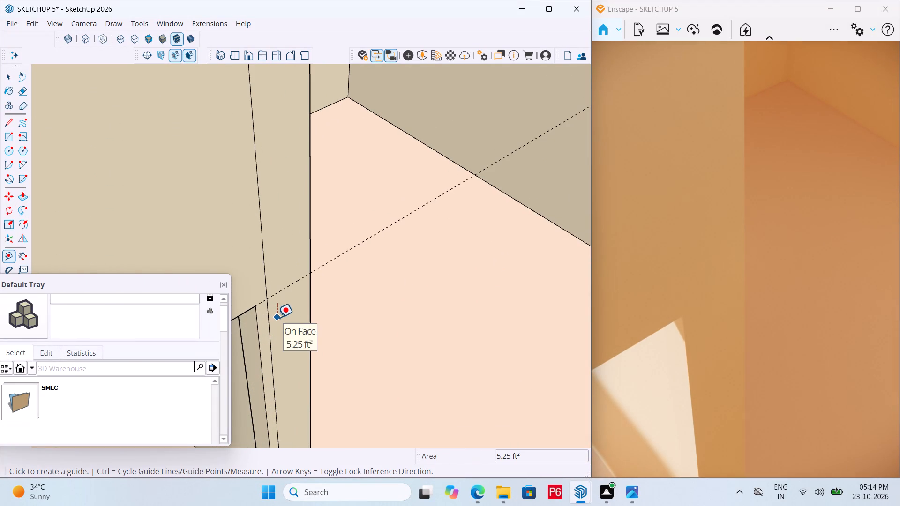
key(l)
drag(270, 300, 275, 296)
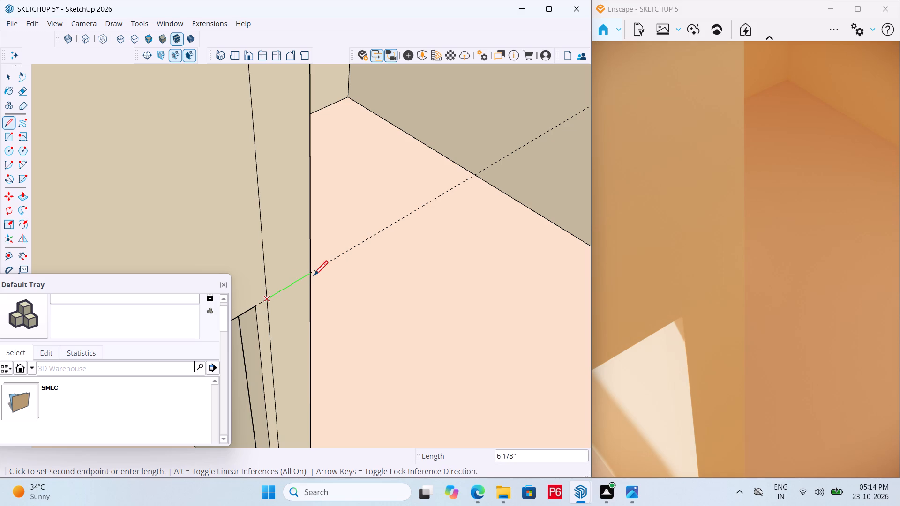
click(314, 276)
key(space)
key(e)
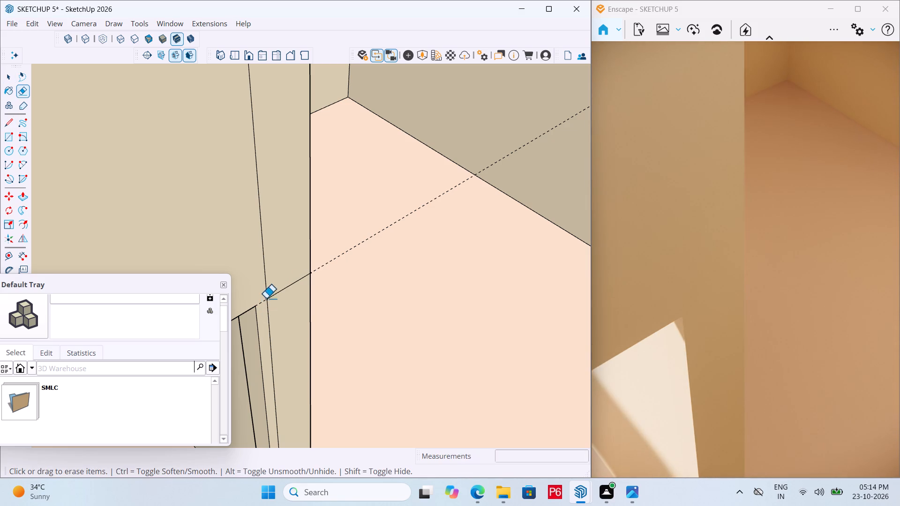
double_click(259, 299)
click(262, 304)
Push/Pull the upper part of the wall end face 3' across the corner room's passage doorway to the opposite wall.
scroll(255, 249, down, 5)
key(p)
click(276, 230)
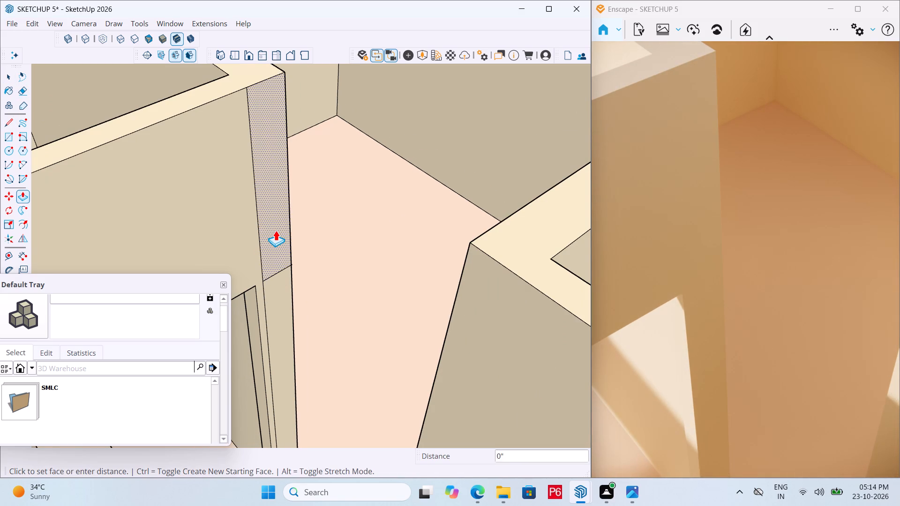
click(467, 260)
Place a guide line 3' below the wall top on the wall end face at the doorway between the corner room and the adjoining narrow room.
scroll(342, 236, down, 5)
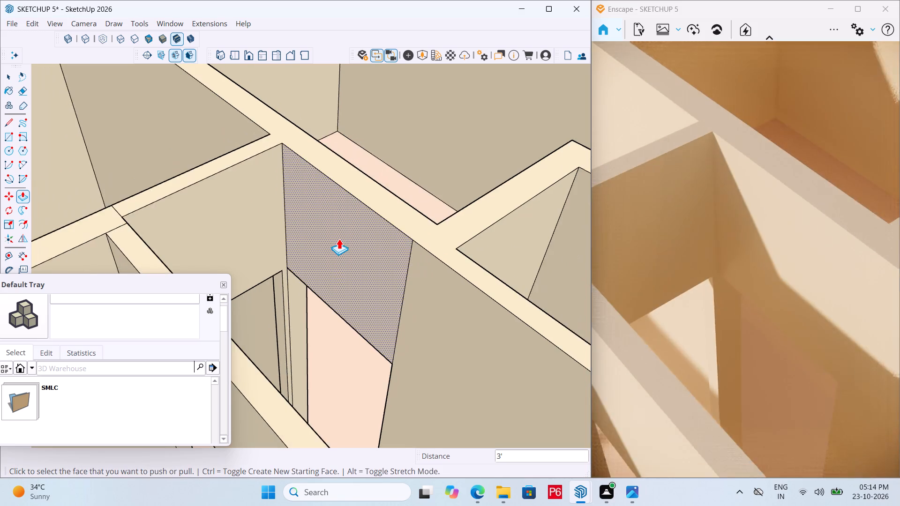
middle_drag(337, 270, 1, 267)
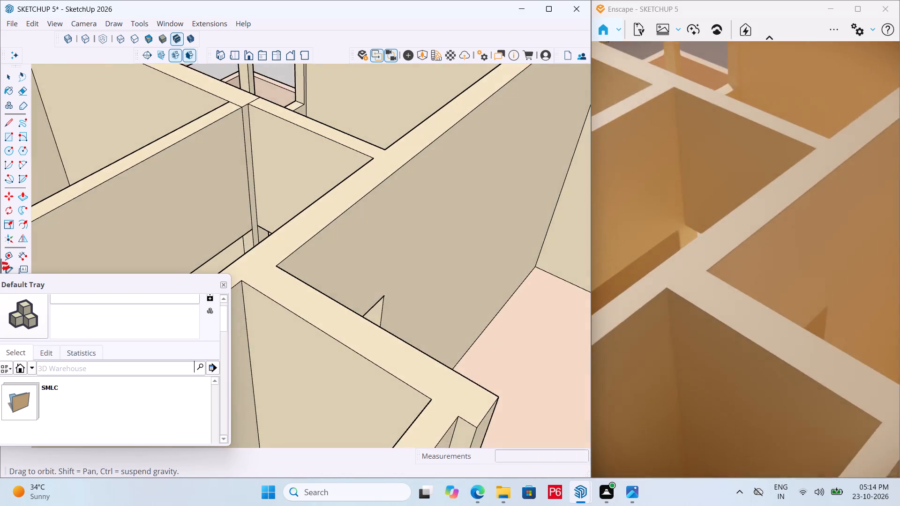
middle_drag(1, 267, 502, 307)
scroll(320, 319, down, 11)
middle_drag(255, 290, 635, 339)
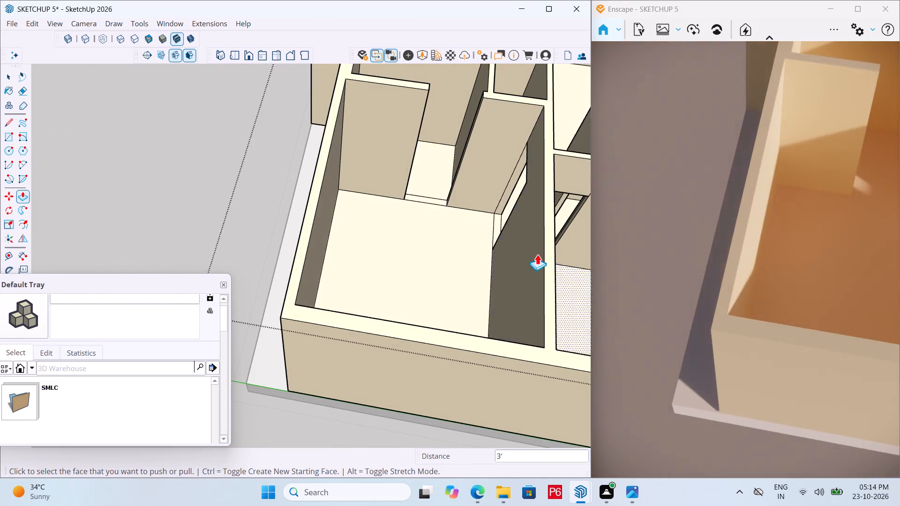
scroll(433, 217, down, 3)
middle_drag(390, 218, 335, 208)
middle_drag(445, 147, 307, 72)
scroll(442, 122, up, 7)
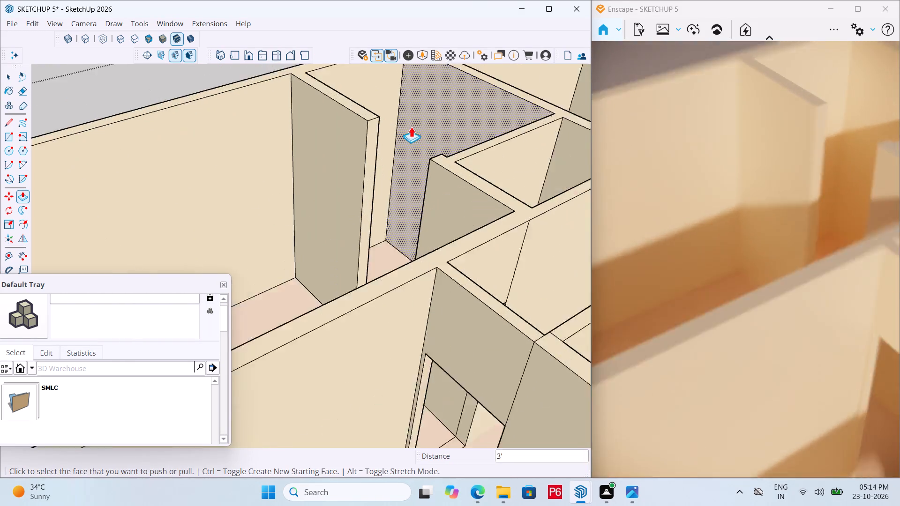
scroll(411, 126, up, 2)
middle_drag(399, 157, 407, 167)
scroll(394, 160, up, 2)
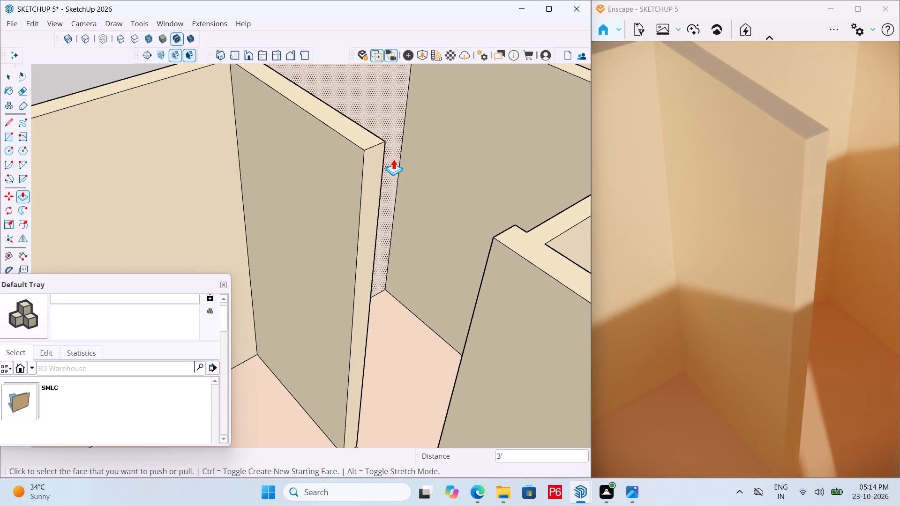
key(t)
click(376, 146)
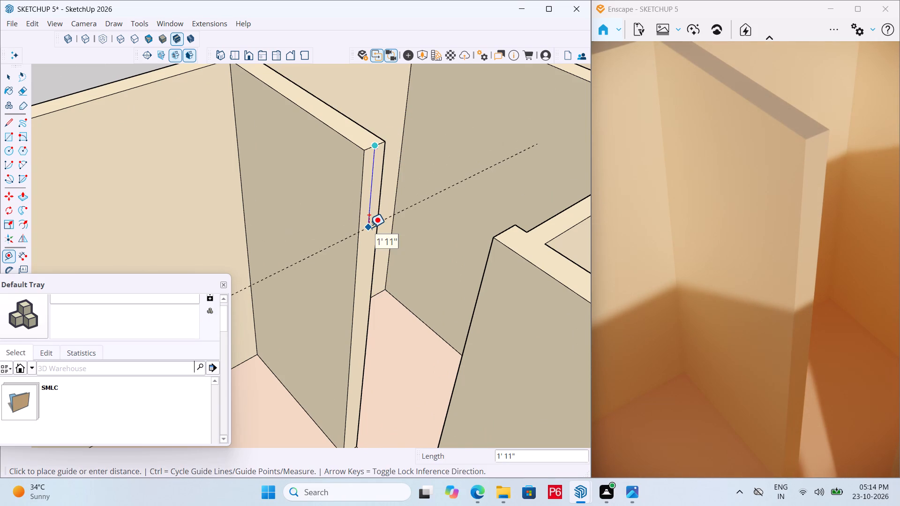
text(3')
key(Return)
Split the wall end face at the narrow room's doorway with a line along the guide, and erase the guide line.
key(l)
scroll(375, 268, up, 6)
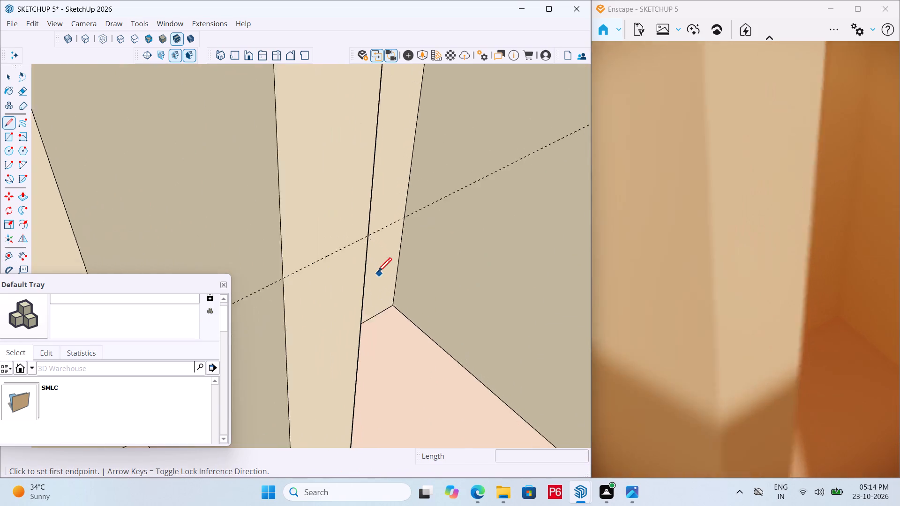
scroll(377, 274, up, 2)
scroll(361, 263, down, 3)
click(293, 270)
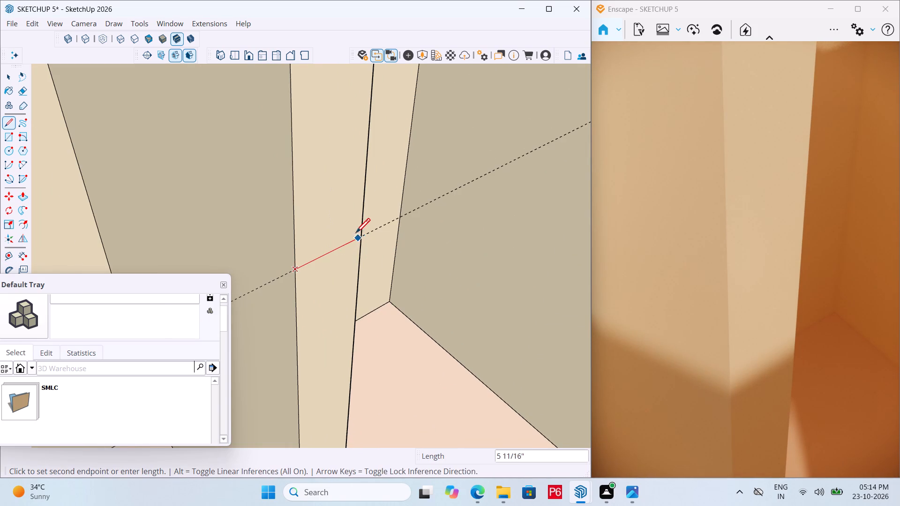
click(361, 235)
key(space)
scroll(335, 251, down, 5)
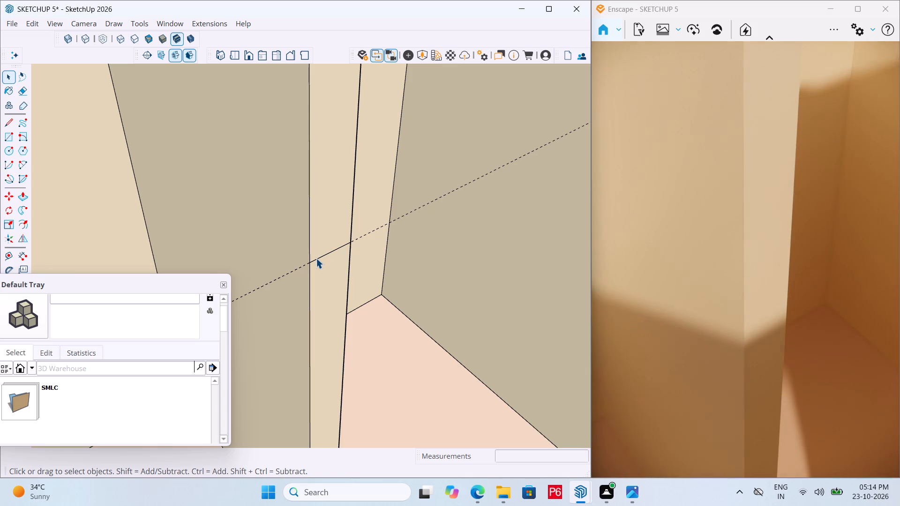
key(e)
drag(277, 268, 284, 284)
click(284, 284)
Push/Pull the upper part of the wall end face 3' across the narrow room's doorway to the opposite wall.
scroll(292, 253, down, 5)
key(p)
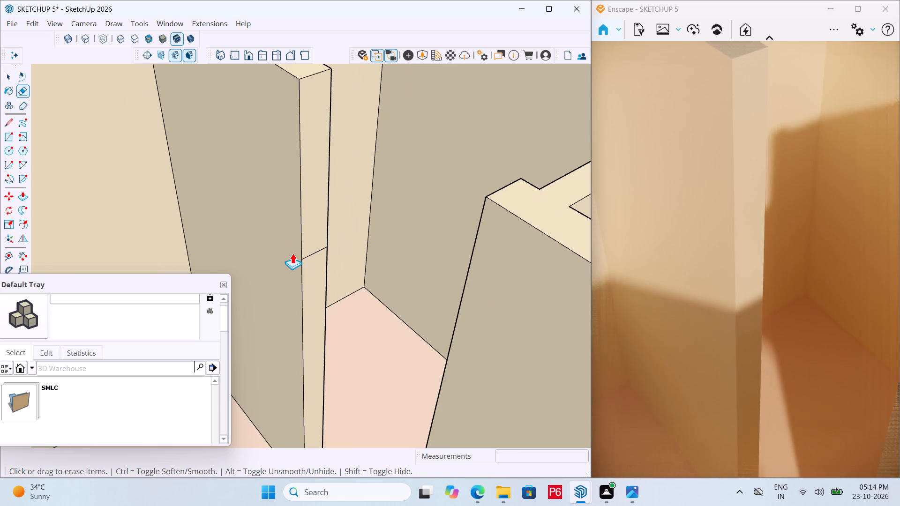
click(315, 226)
click(482, 231)
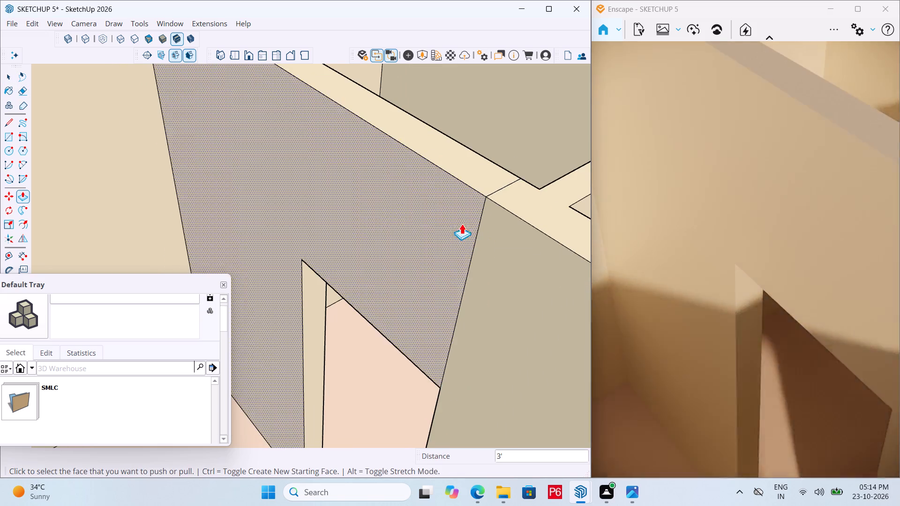
Save the model.
scroll(387, 209, down, 6)
key(ctrl+s)
key(ctrl+s)
key(ctrl+s)
key(ctrl+s)
key(ctrl+s)
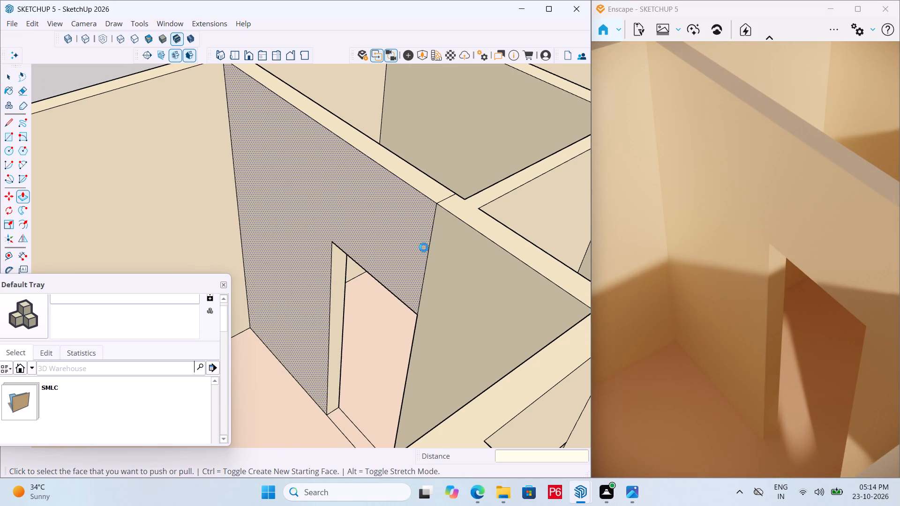
Erase the vertical seam lines where the header above the narrow room's doorway meets the adjoining wall, on both sides of the wall.
key(e)
click(430, 243)
drag(431, 243, 432, 238)
scroll(458, 212, down, 2)
middle_drag(458, 213, 290, 217)
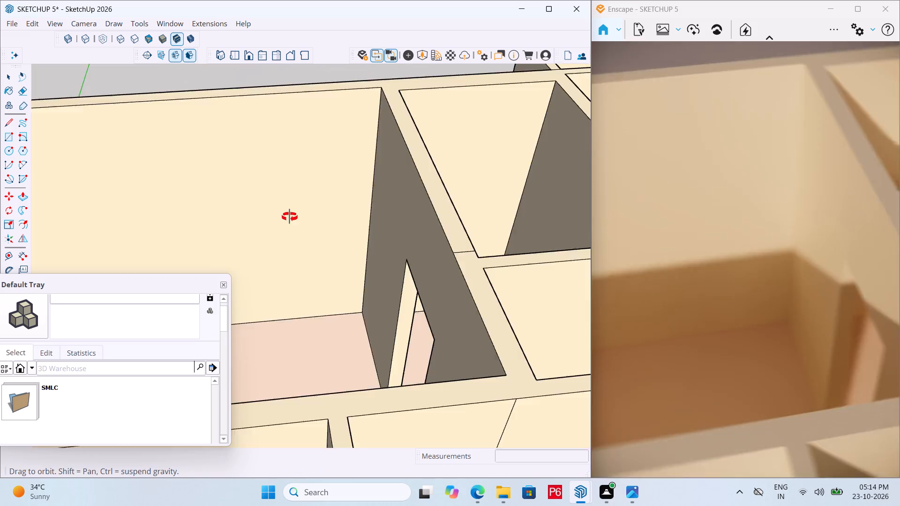
middle_drag(290, 217, 17, 201)
scroll(435, 359, up, 5)
drag(423, 384, 399, 388)
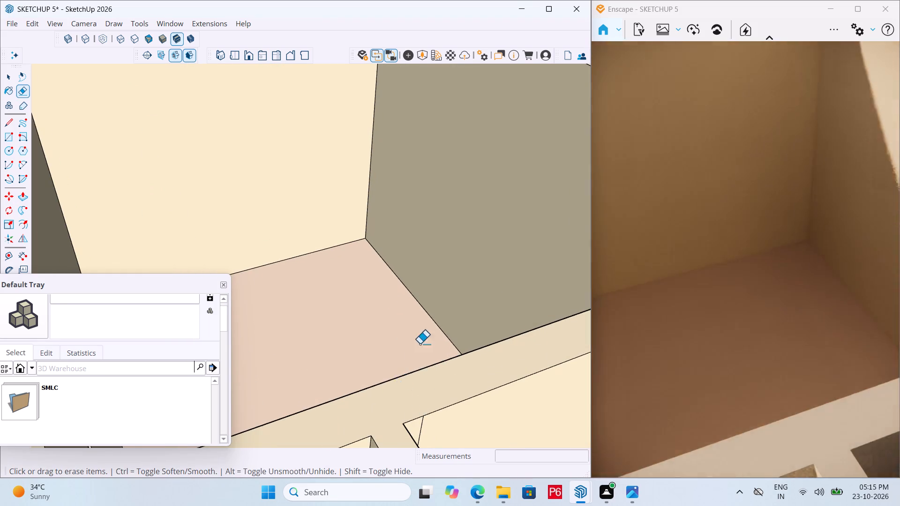
scroll(409, 304, down, 7)
middle_drag(451, 360, 334, 337)
scroll(501, 324, down, 7)
scroll(389, 323, down, 3)
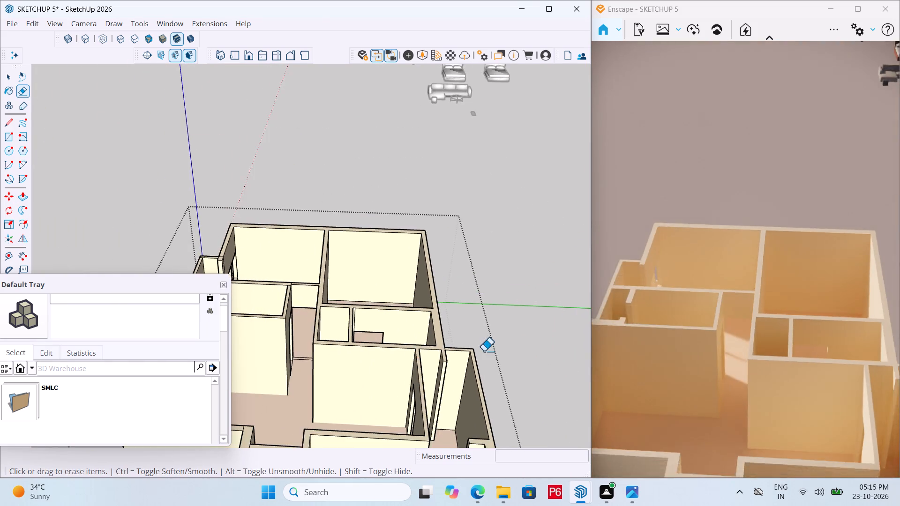
scroll(483, 351, down, 4)
middle_drag(443, 349, 343, 351)
scroll(315, 326, up, 17)
drag(331, 322, 328, 319)
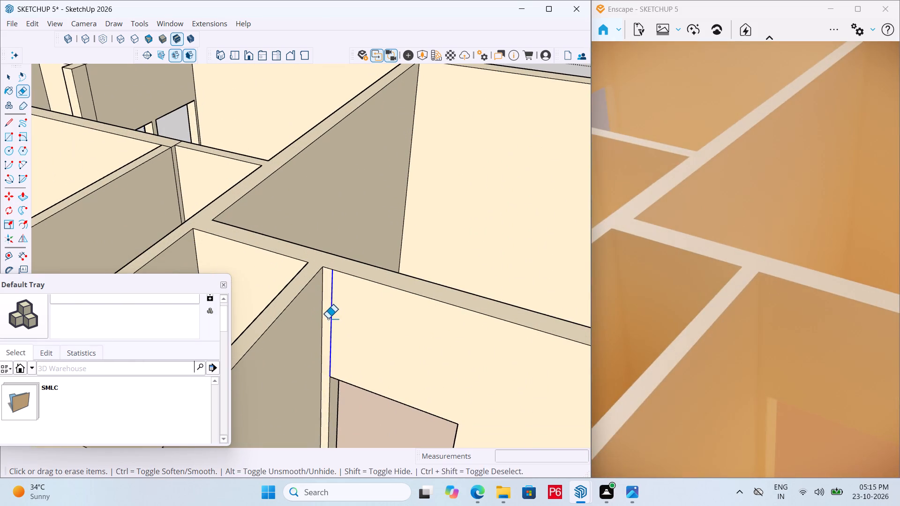
drag(328, 319, 329, 316)
Examine the whole apartment shell from several angles, including the entrance and the far-end rooms, for doorways still open above.
scroll(370, 321, down, 20)
middle_drag(350, 365, 602, 412)
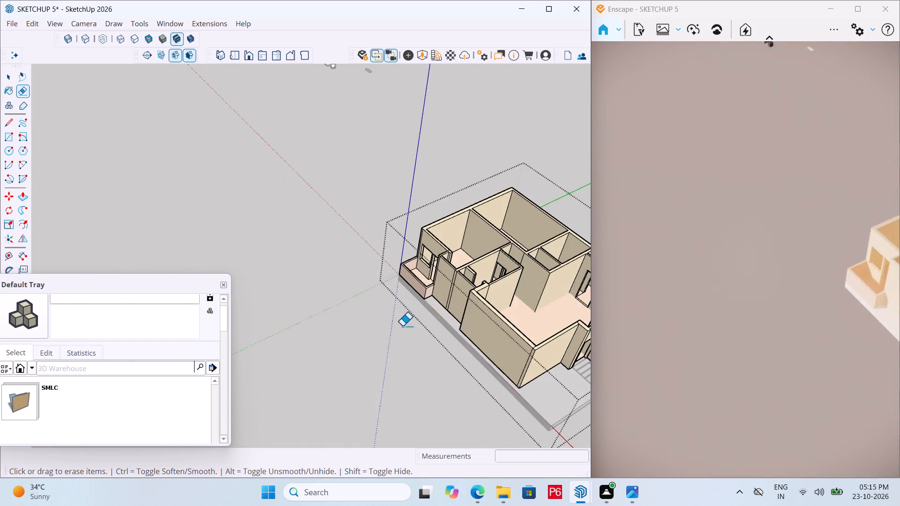
scroll(363, 354, down, 9)
middle_drag(376, 373, 508, 404)
scroll(508, 347, up, 6)
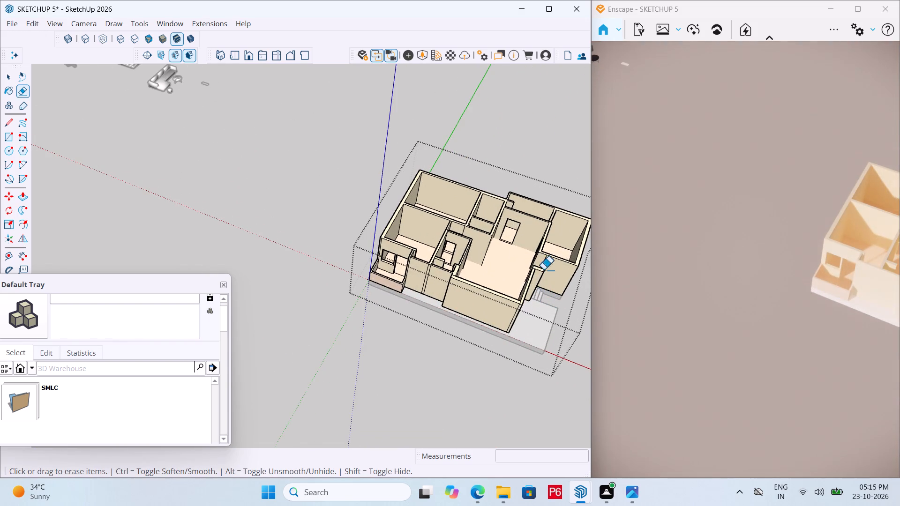
middle_drag(376, 299, 441, 428)
scroll(312, 303, down, 6)
middle_drag(419, 310, 405, 257)
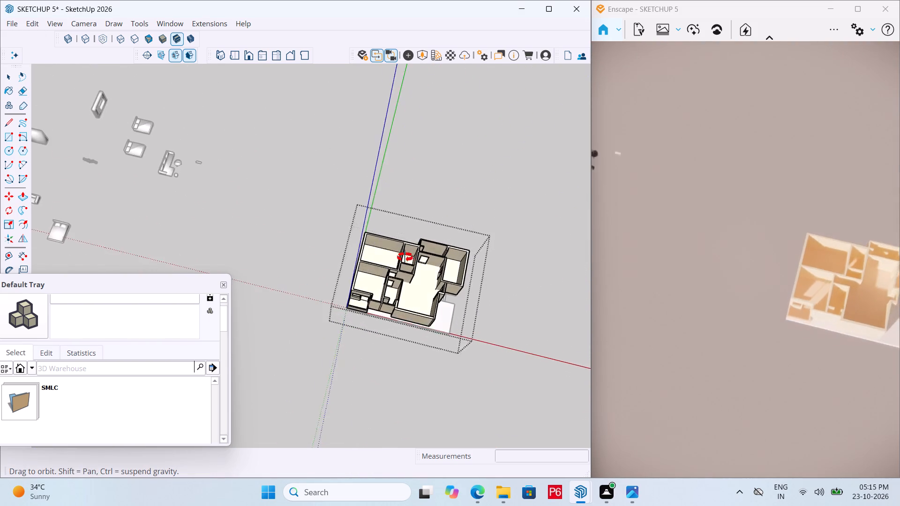
middle_drag(405, 257, 412, 190)
middle_drag(474, 301, 390, 271)
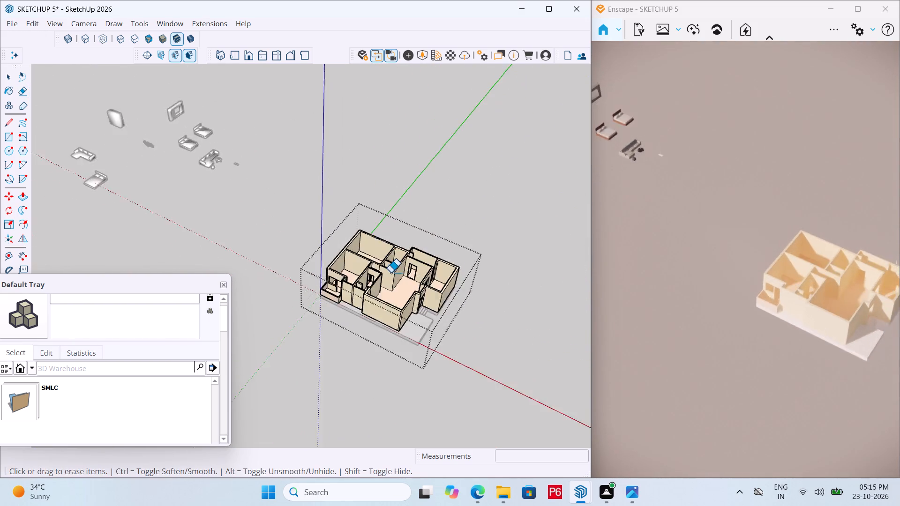
scroll(391, 274, up, 9)
scroll(415, 354, up, 5)
scroll(416, 307, up, 5)
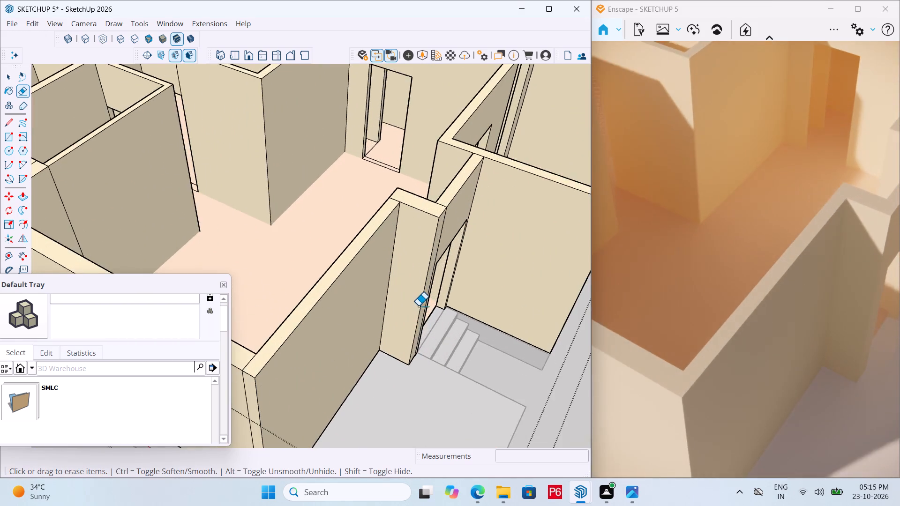
scroll(420, 316, down, 6)
middle_drag(436, 291, 390, 268)
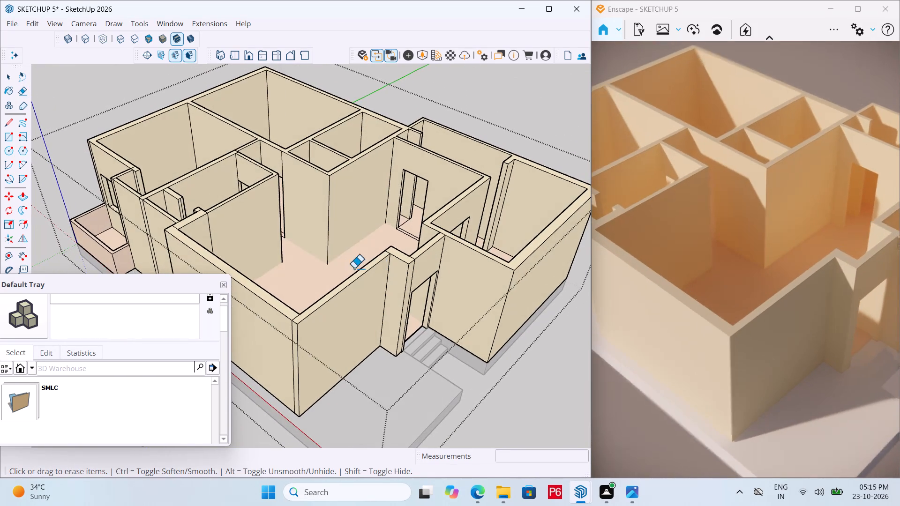
scroll(262, 245, down, 6)
scroll(398, 208, up, 11)
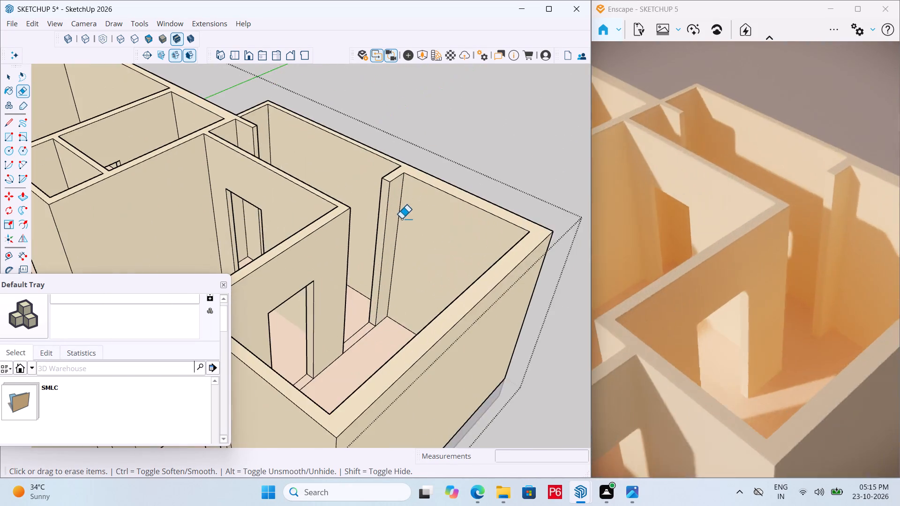
middle_drag(394, 223, 300, 300)
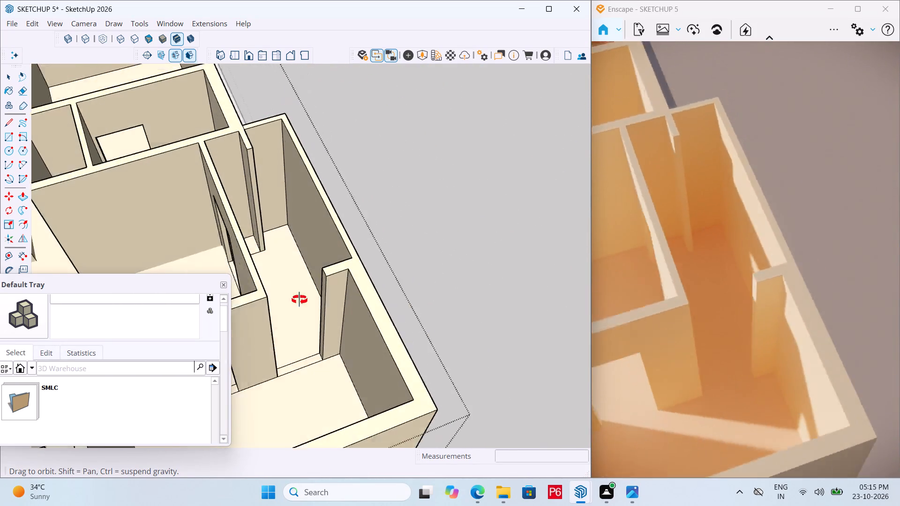
Place a guide 3' below the top edge of the wall end face at the doorway between the front room and the adjoining outer-wall room.
middle_drag(300, 300, 217, 330)
middle_drag(218, 329, 270, 290)
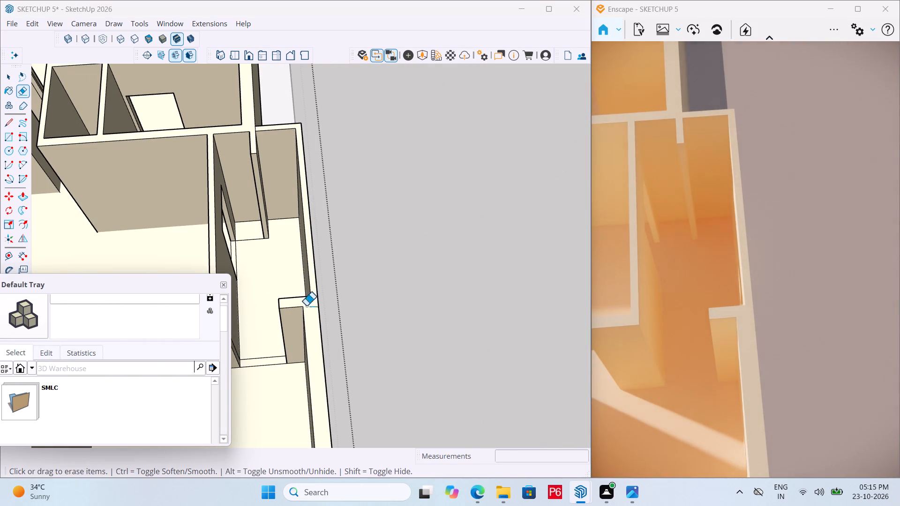
scroll(438, 290, down, 6)
middle_drag(351, 289, 482, 214)
scroll(479, 220, up, 13)
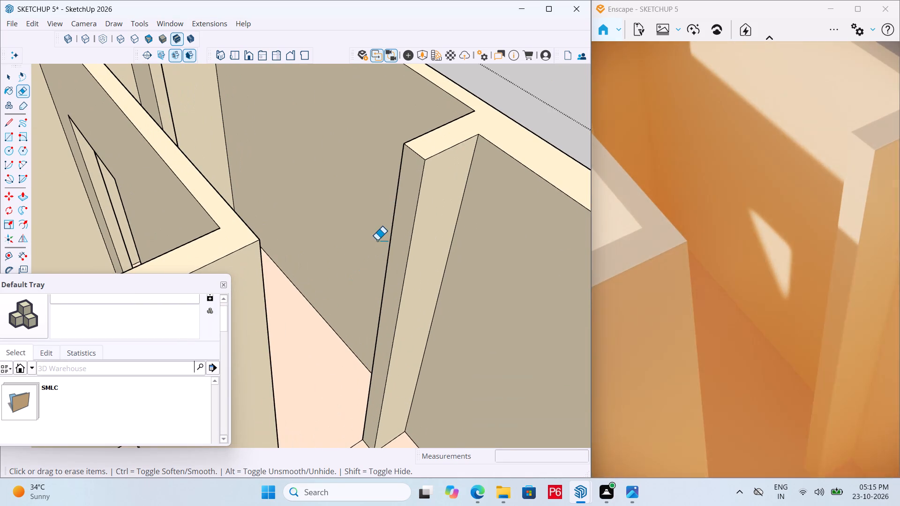
key(space)
click(409, 192)
key(t)
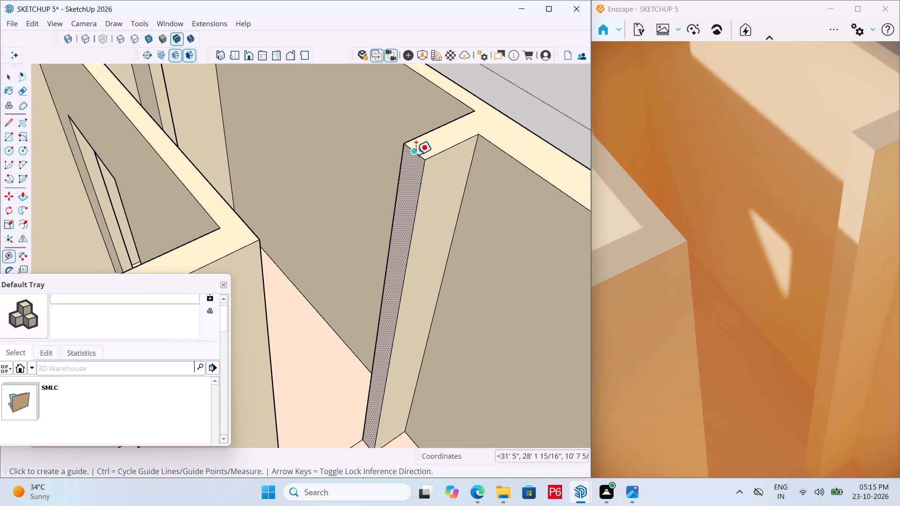
click(416, 155)
text(3')
key(Return)
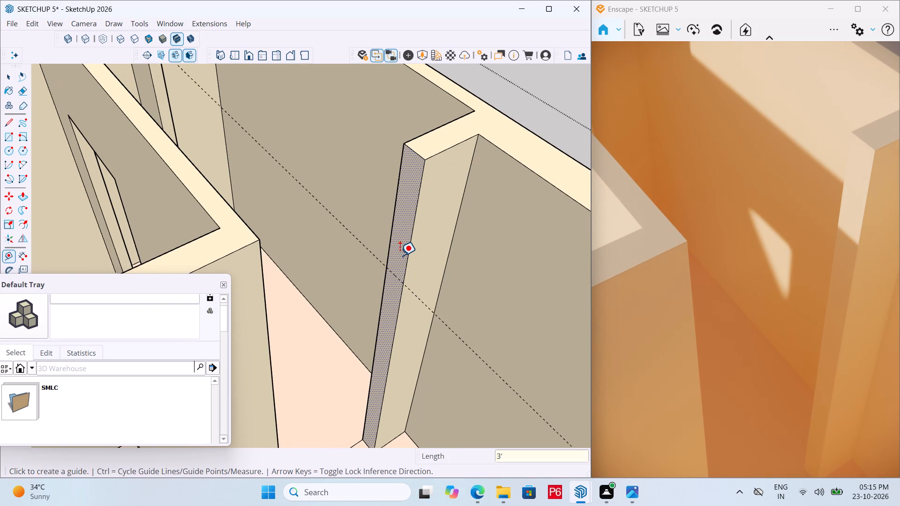
Draw a line across the wall end face along the 3' guide and erase the guide.
scroll(405, 291, up, 6)
key(l)
click(368, 246)
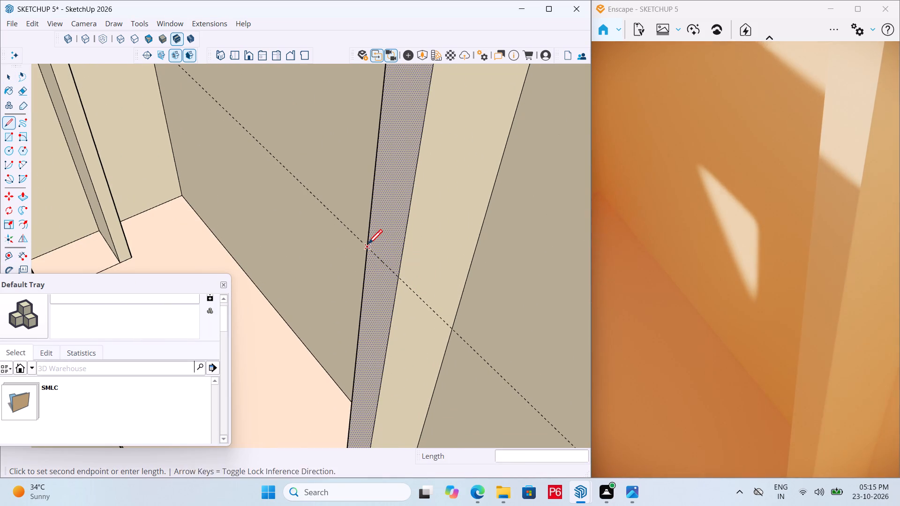
click(395, 276)
key(space)
scroll(397, 284, down, 5)
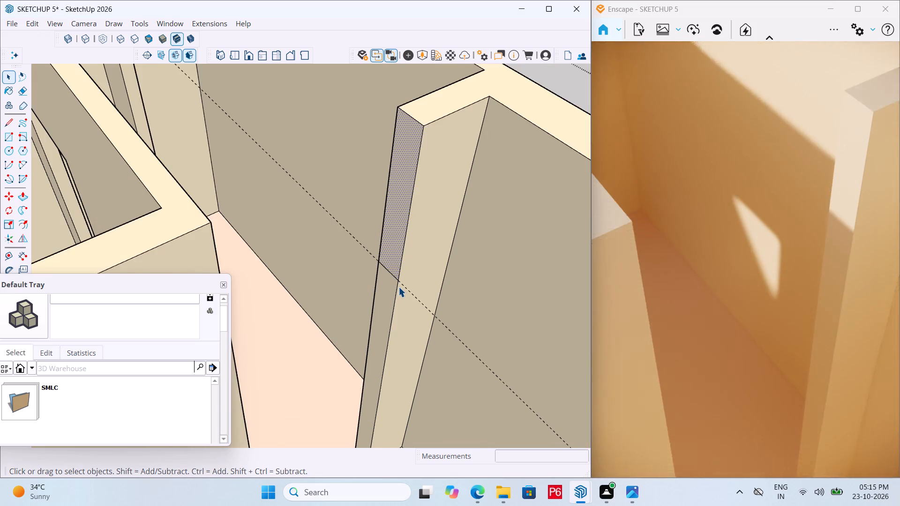
scroll(398, 287, down, 2)
key(e)
drag(437, 315, 440, 326)
click(440, 326)
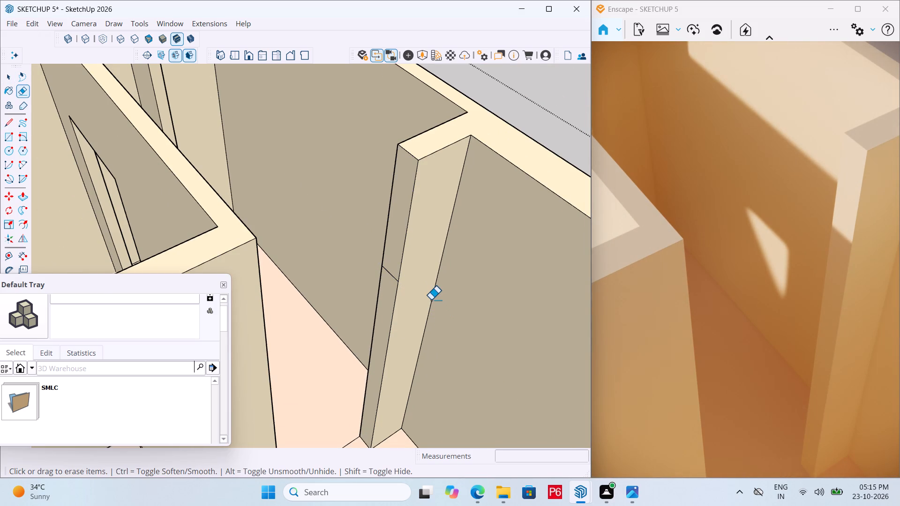
Push/Pull the upper part of the wall end face across the doorway to the opposite wall to form the header.
key(p)
click(397, 237)
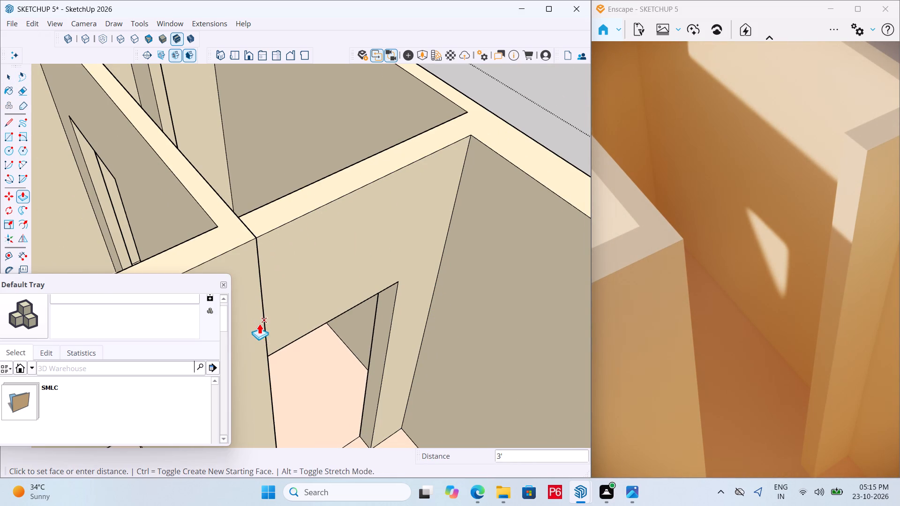
click(260, 342)
scroll(394, 306, down, 11)
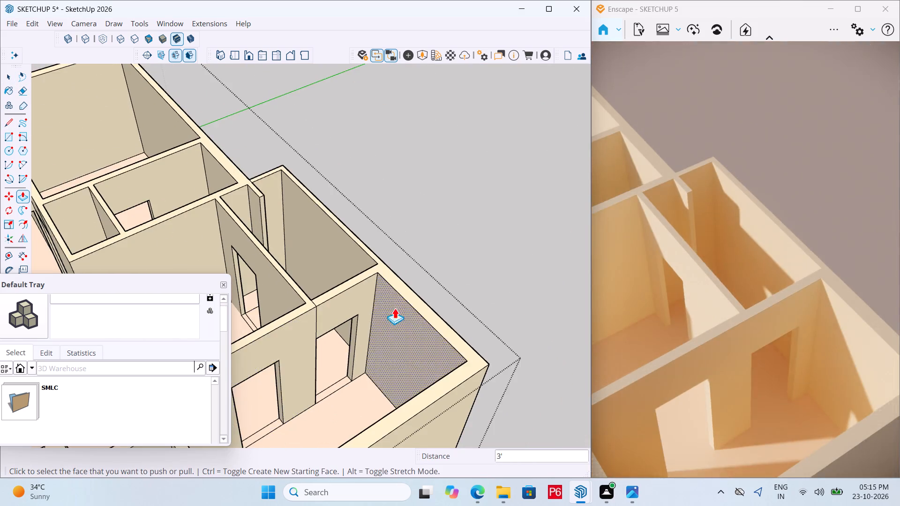
Draw a line across the outer wall's top face where the new header wall meets it.
middle_drag(395, 308, 380, 341)
scroll(376, 307, up, 6)
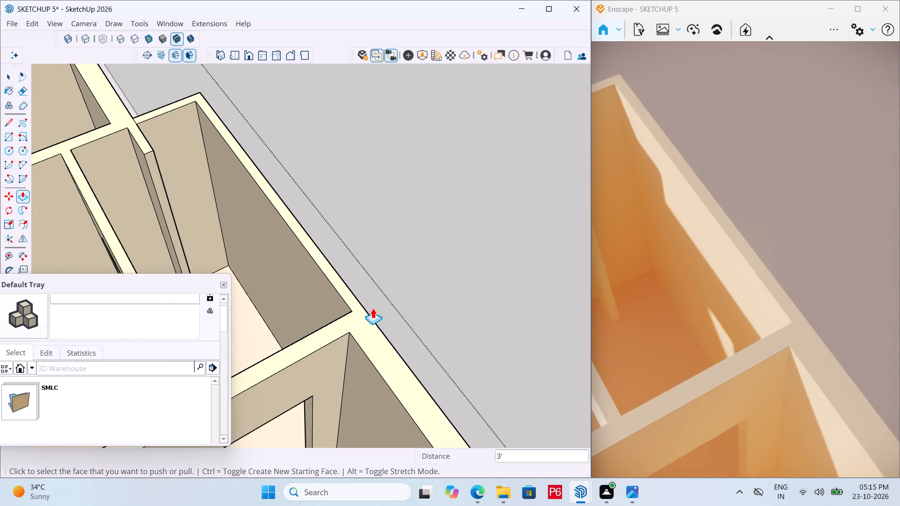
key(l)
drag(349, 313, 359, 310)
click(362, 308)
scroll(403, 311, down, 2)
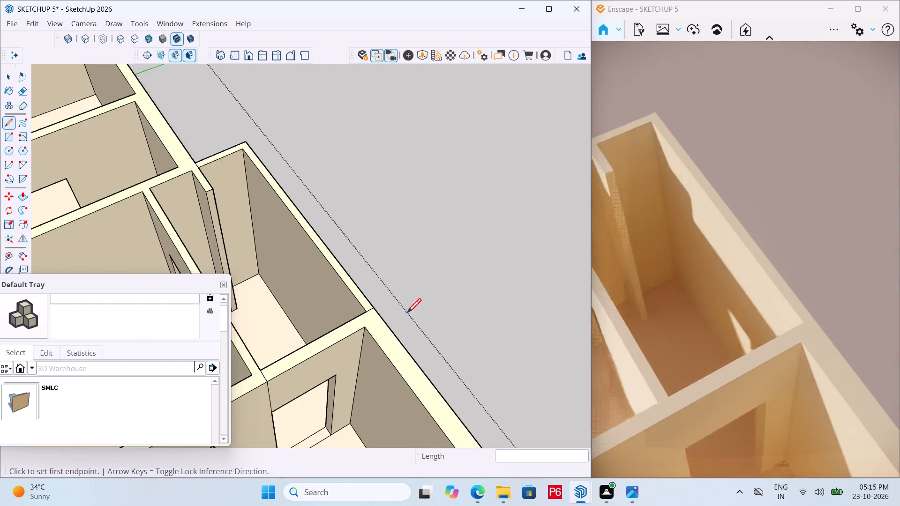
Push/Pull the top of the adjoining small room's L-shaped outer wall down 7' to form a low wall.
scroll(407, 314, down, 9)
middle_drag(397, 317, 214, 321)
scroll(363, 298, down, 6)
middle_drag(297, 299, 206, 329)
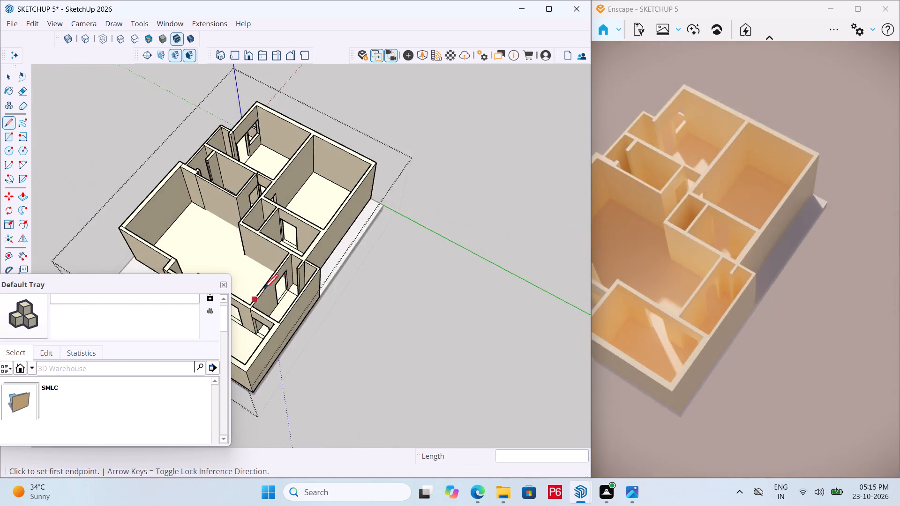
scroll(285, 276, up, 16)
middle_click(285, 276)
key(space)
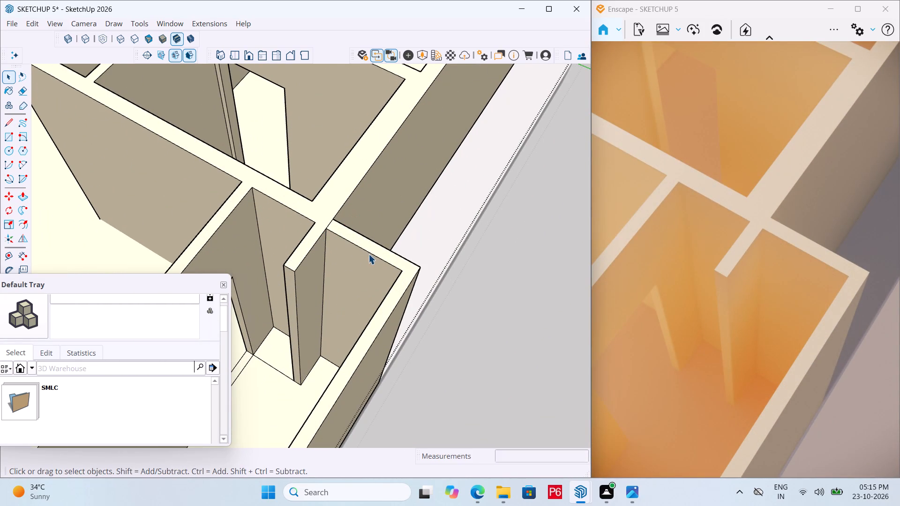
key(p)
click(391, 296)
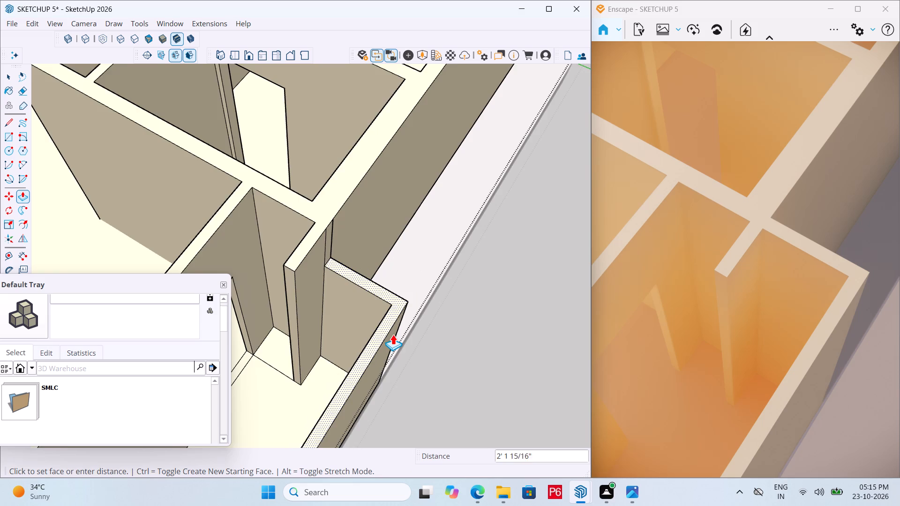
scroll(392, 326, down, 8)
middle_drag(330, 253, 287, 128)
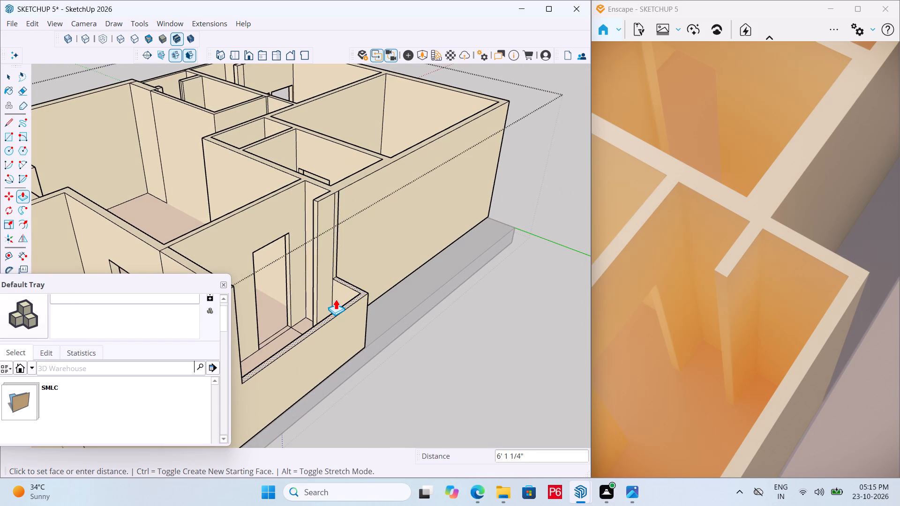
text(7')
key(Return)
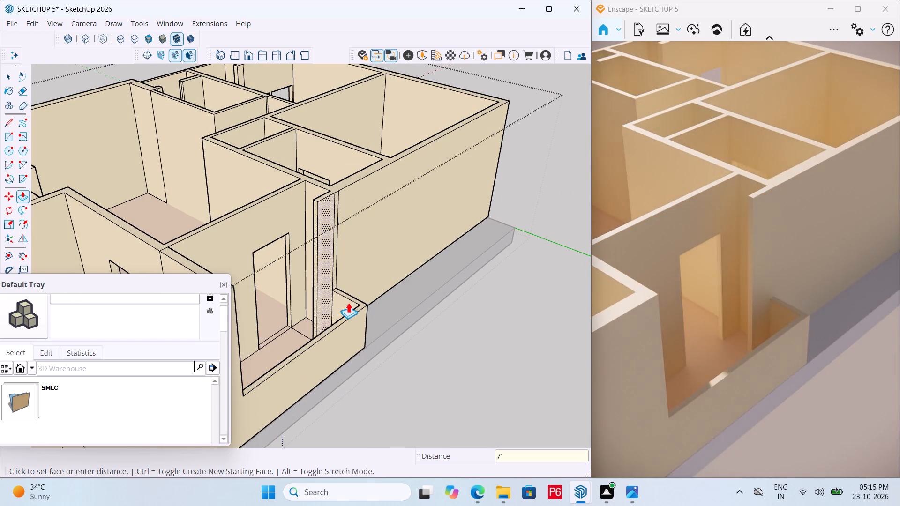
Save the model.
scroll(358, 304, down, 7)
middle_drag(397, 314, 630, 279)
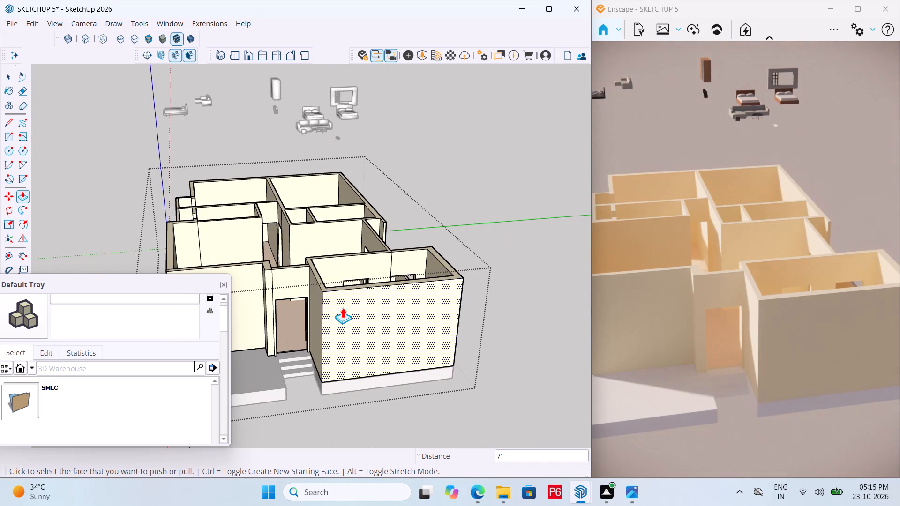
key(ctrl+s)
key(ctrl+s)
key(ctrl+s)
key(ctrl+s)
Examine the apartment shell from several angles, including the corridor and the small inner rooms, for doorways still open above.
scroll(371, 315, down, 3)
middle_drag(319, 328, 388, 338)
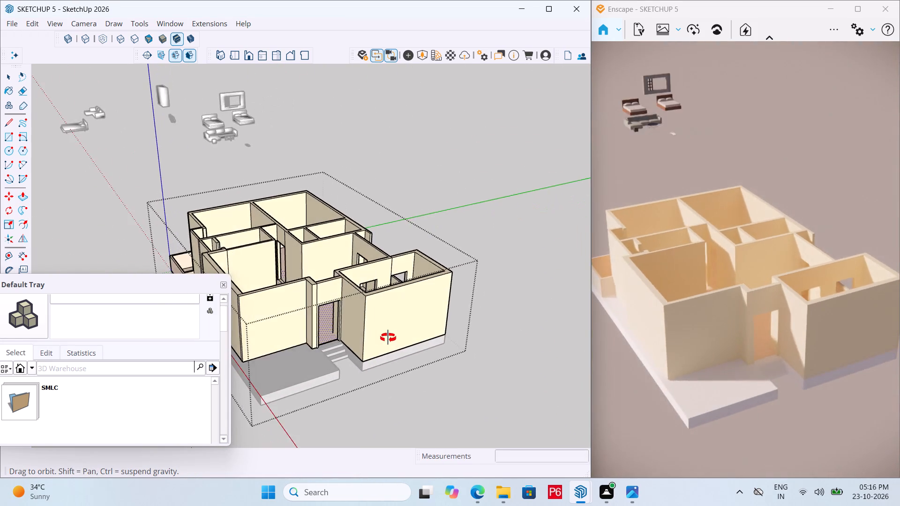
middle_drag(388, 338, 238, 364)
middle_drag(422, 297, 275, 319)
scroll(422, 297, down, 1)
middle_drag(320, 301, 546, 301)
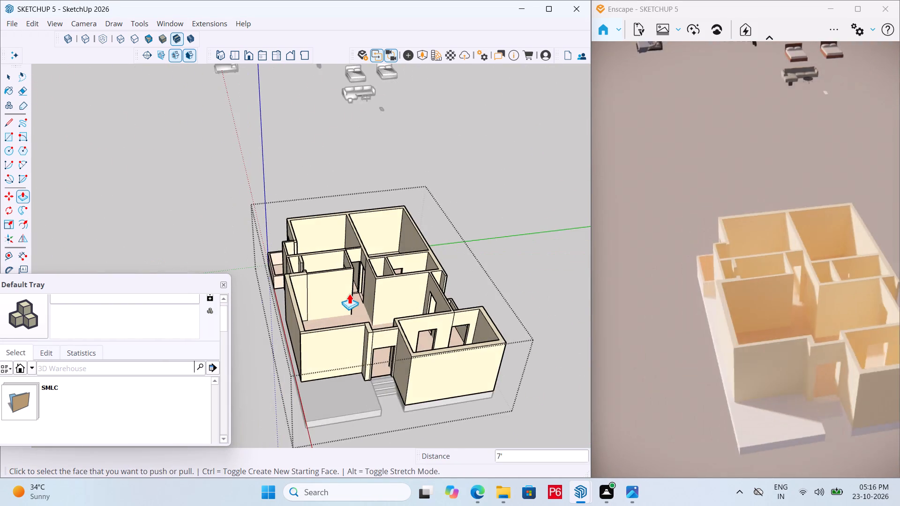
scroll(264, 275, up, 7)
middle_drag(459, 277, 340, 275)
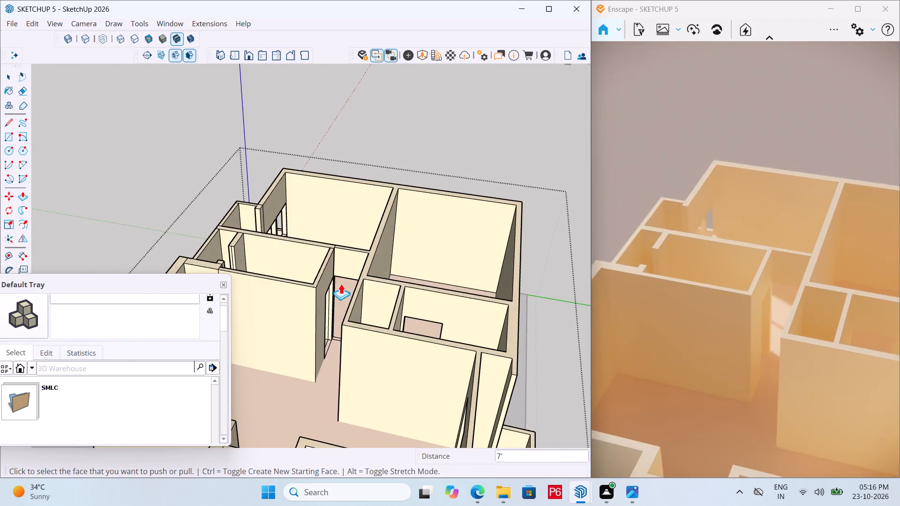
scroll(321, 325, up, 7)
middle_drag(340, 321, 348, 303)
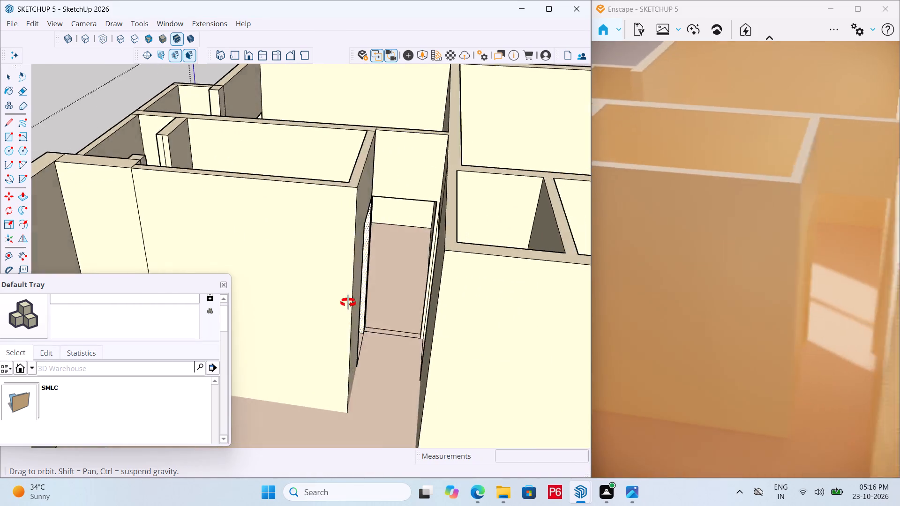
middle_drag(348, 303, 308, 298)
middle_drag(308, 298, 522, 307)
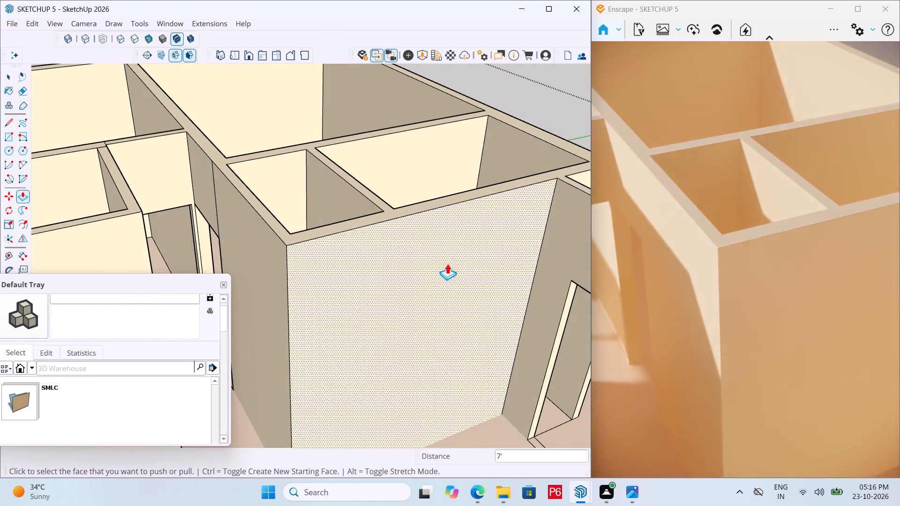
scroll(450, 263, down, 13)
scroll(515, 272, down, 5)
middle_drag(527, 325, 369, 319)
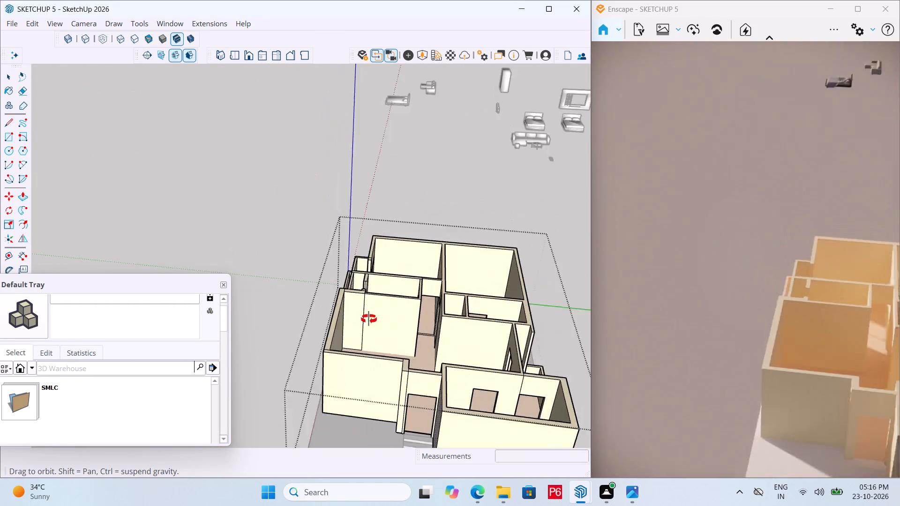
middle_drag(369, 319, 239, 304)
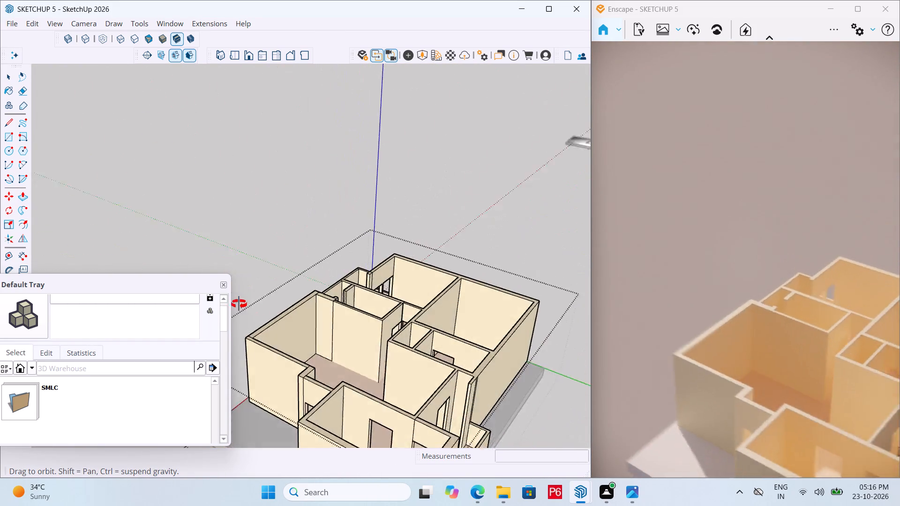
middle_drag(239, 304, 213, 303)
scroll(454, 299, up, 1)
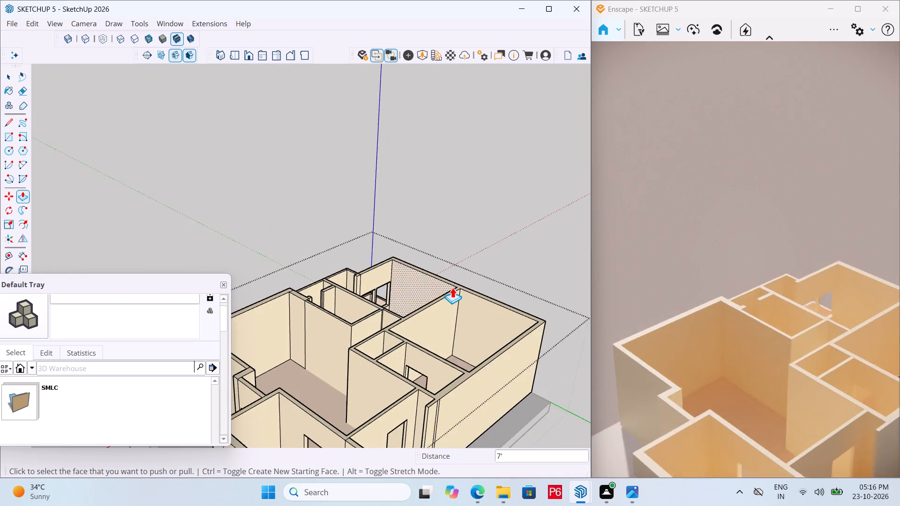
scroll(476, 297, down, 7)
middle_drag(443, 311, 225, 345)
middle_drag(437, 374, 361, 366)
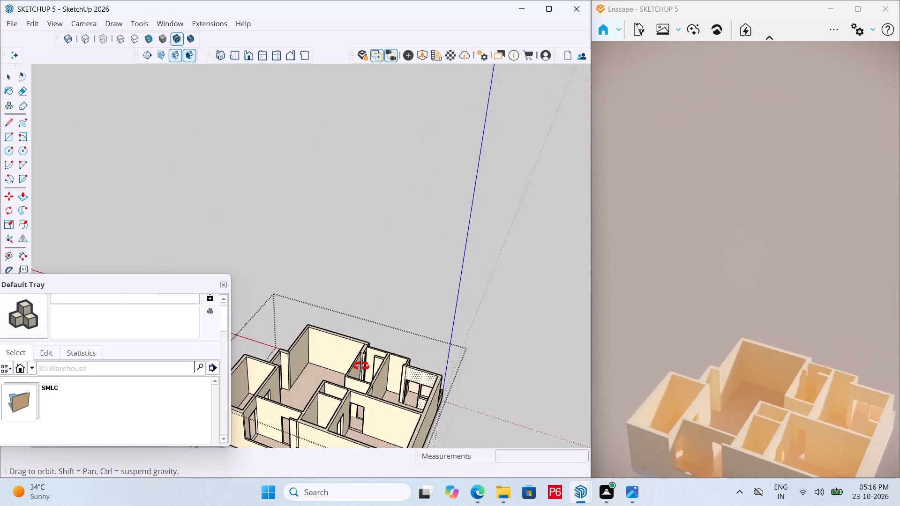
middle_drag(361, 366, 360, 367)
middle_drag(360, 367, 310, 386)
scroll(342, 372, up, 11)
middle_drag(365, 360, 374, 421)
scroll(374, 424, up, 7)
middle_drag(376, 433, 379, 439)
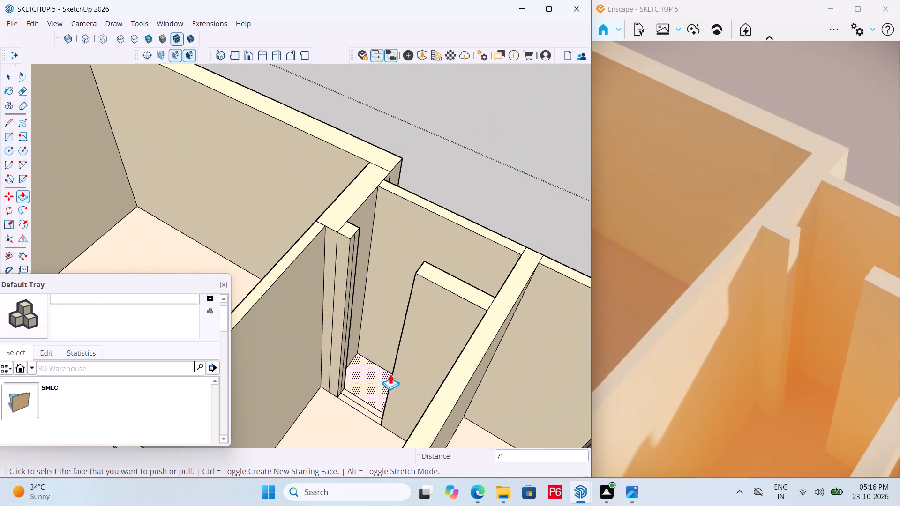
scroll(390, 404, up, 4)
scroll(324, 418, down, 9)
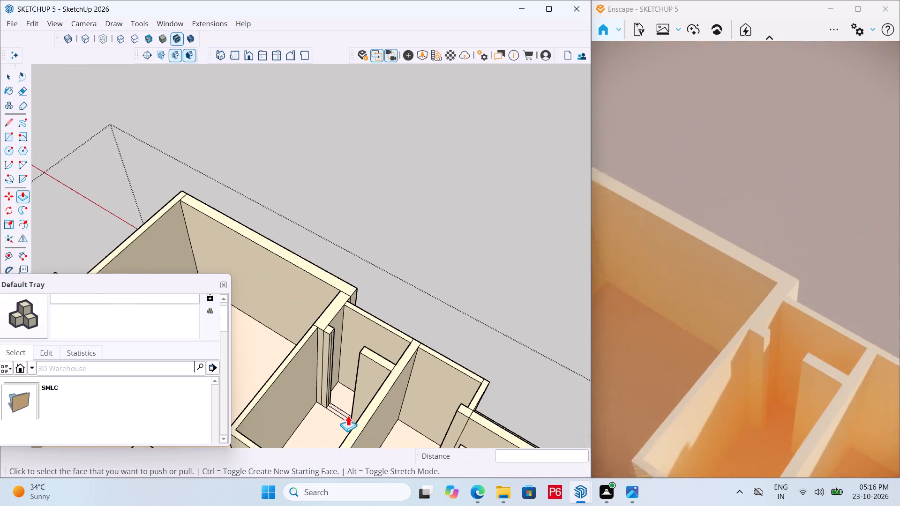
scroll(348, 415, down, 2)
middle_drag(333, 402, 350, 372)
scroll(358, 397, up, 6)
middle_click(358, 397)
scroll(355, 409, up, 5)
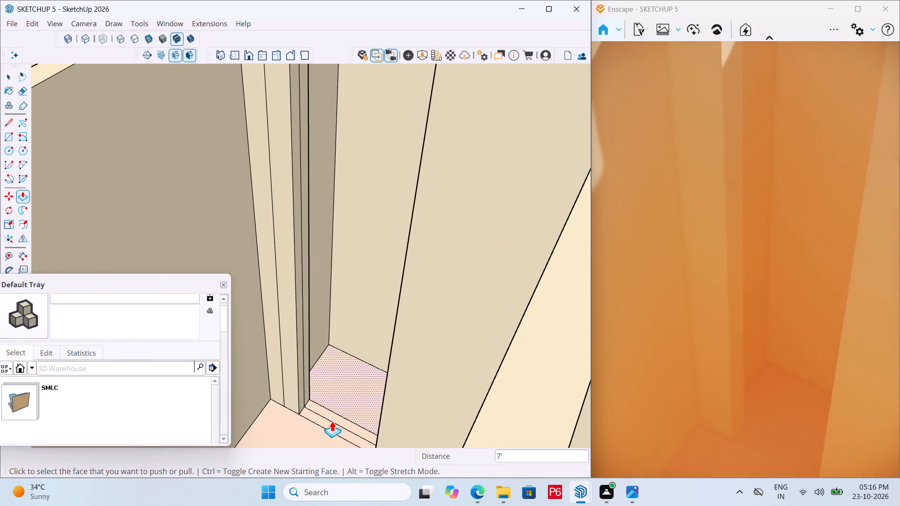
Erase the vertical seam lines on the two facing wall ends of the small inner room's doorway.
scroll(339, 461, down, 4)
scroll(330, 240, down, 3)
middle_drag(330, 240, 302, 345)
middle_drag(364, 293, 286, 238)
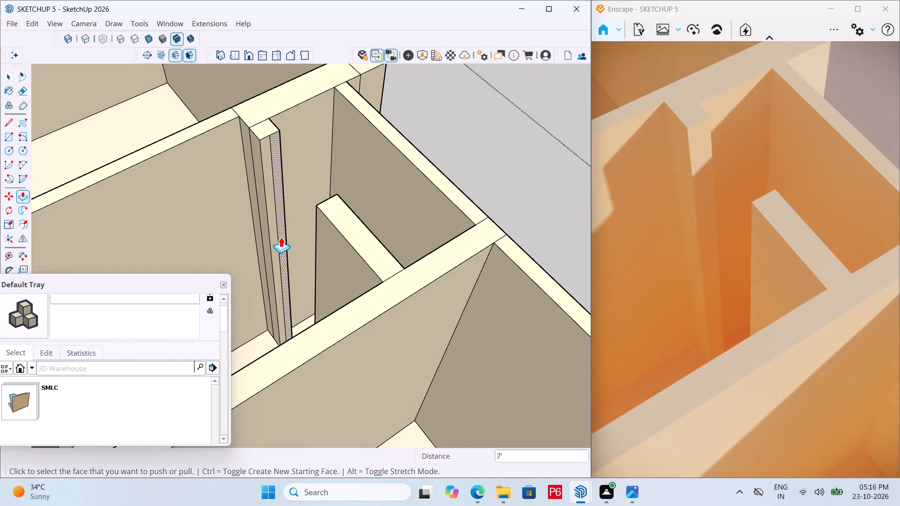
key(e)
click(277, 202)
double_click(275, 195)
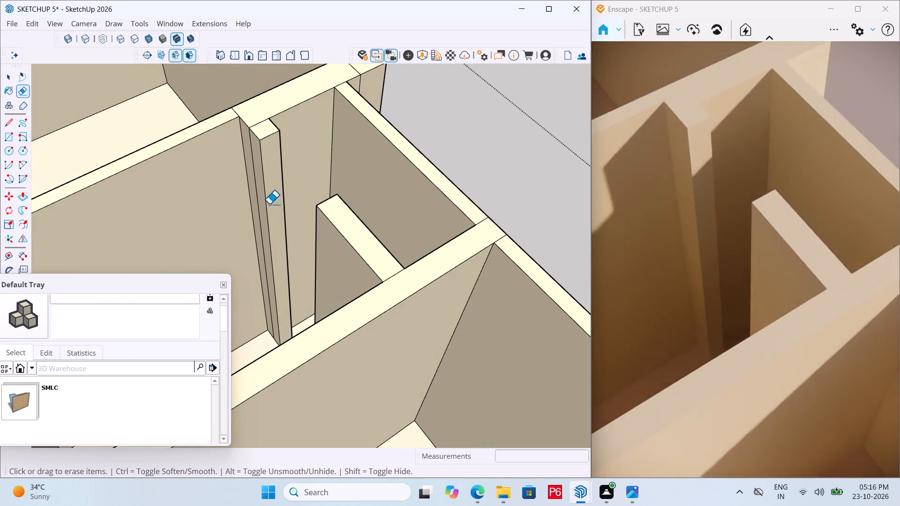
scroll(314, 237, down, 5)
middle_drag(308, 243, 551, 248)
scroll(500, 228, up, 10)
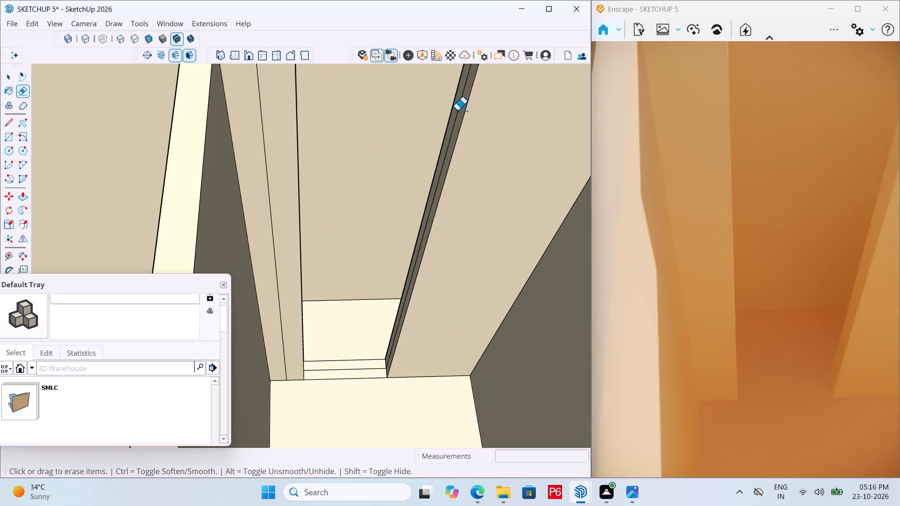
click(457, 111)
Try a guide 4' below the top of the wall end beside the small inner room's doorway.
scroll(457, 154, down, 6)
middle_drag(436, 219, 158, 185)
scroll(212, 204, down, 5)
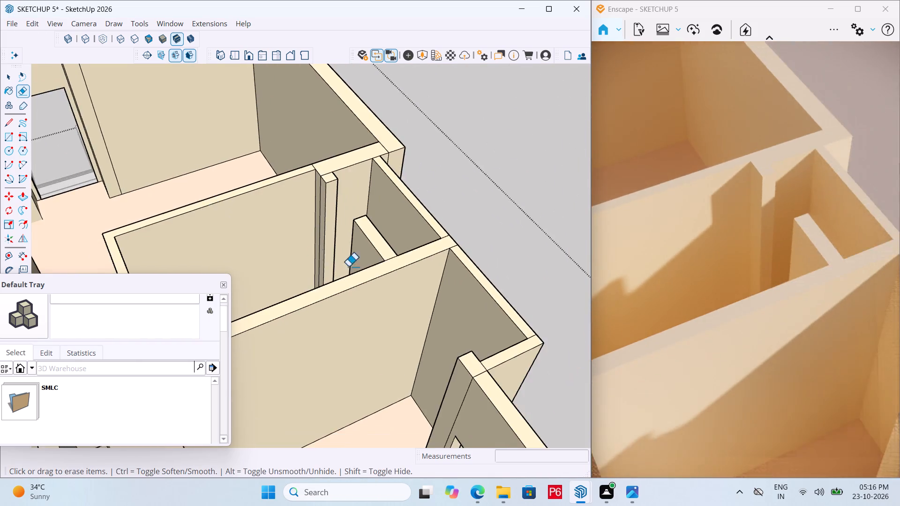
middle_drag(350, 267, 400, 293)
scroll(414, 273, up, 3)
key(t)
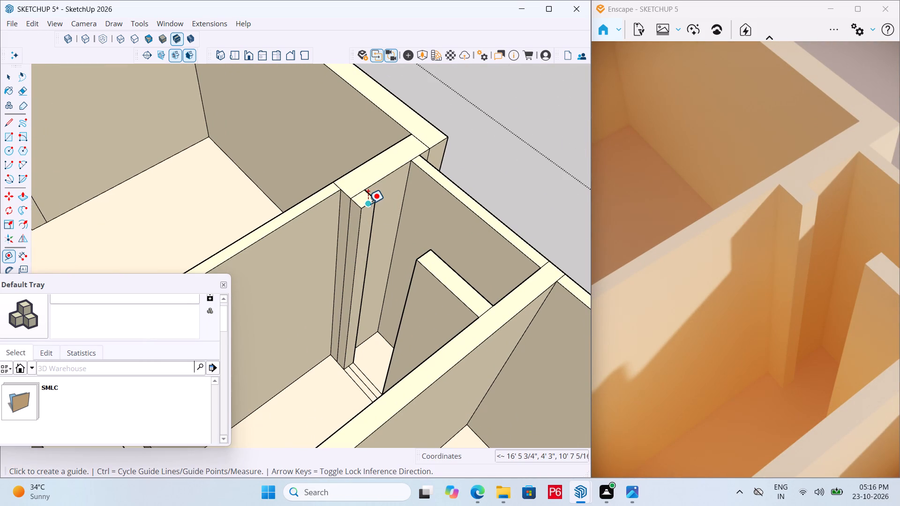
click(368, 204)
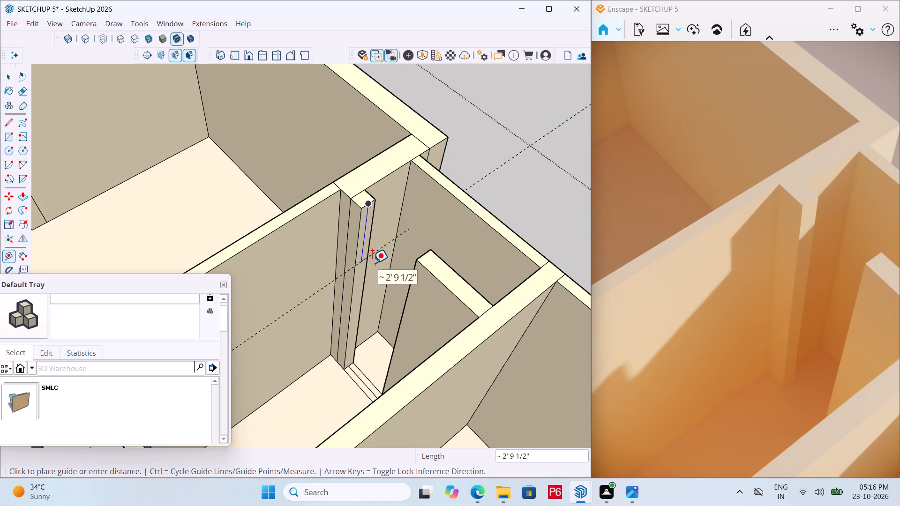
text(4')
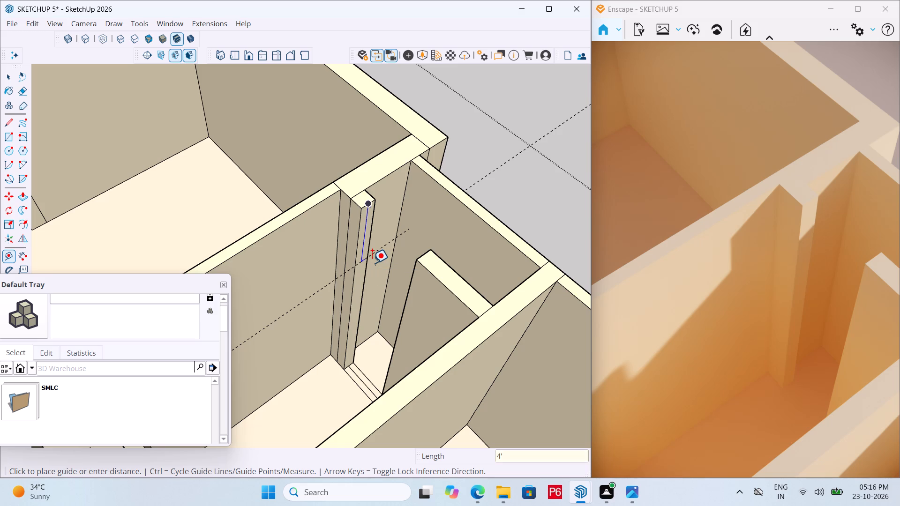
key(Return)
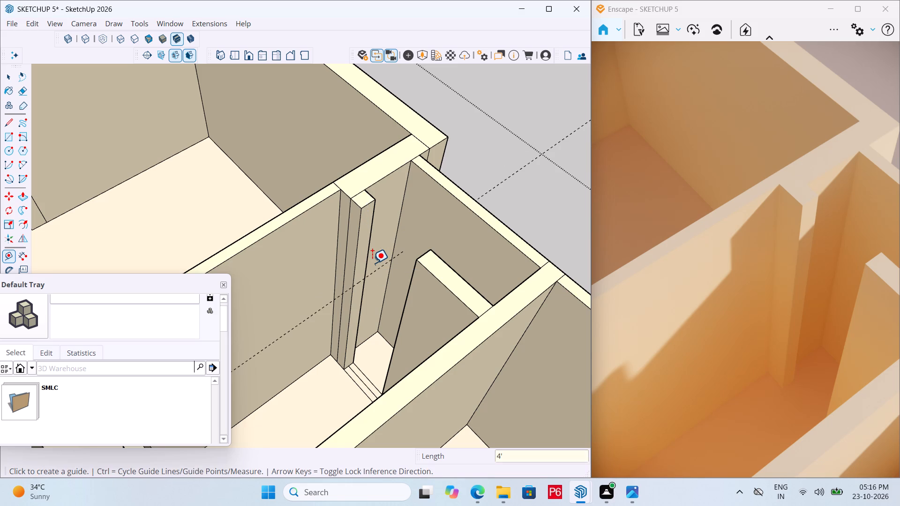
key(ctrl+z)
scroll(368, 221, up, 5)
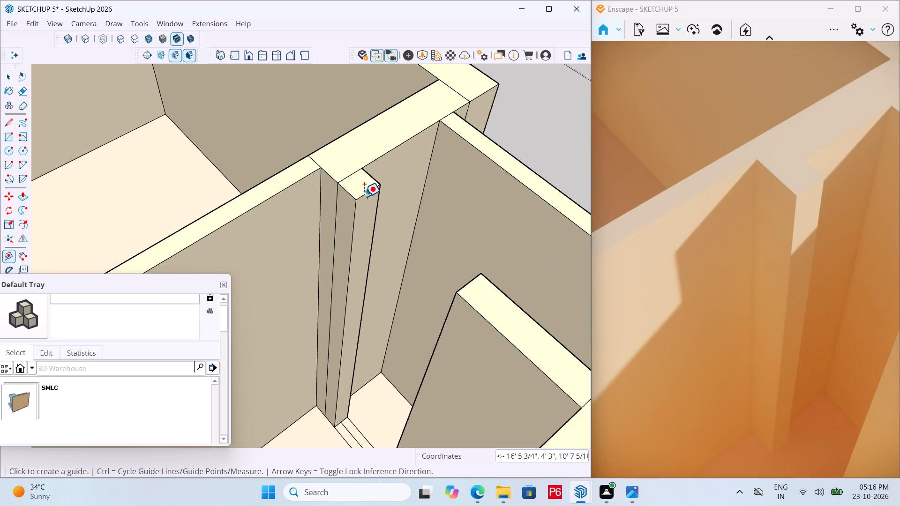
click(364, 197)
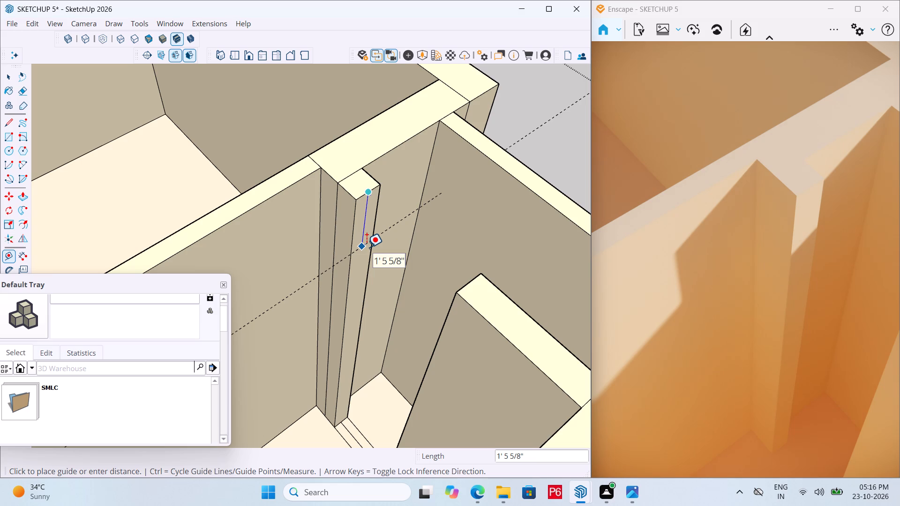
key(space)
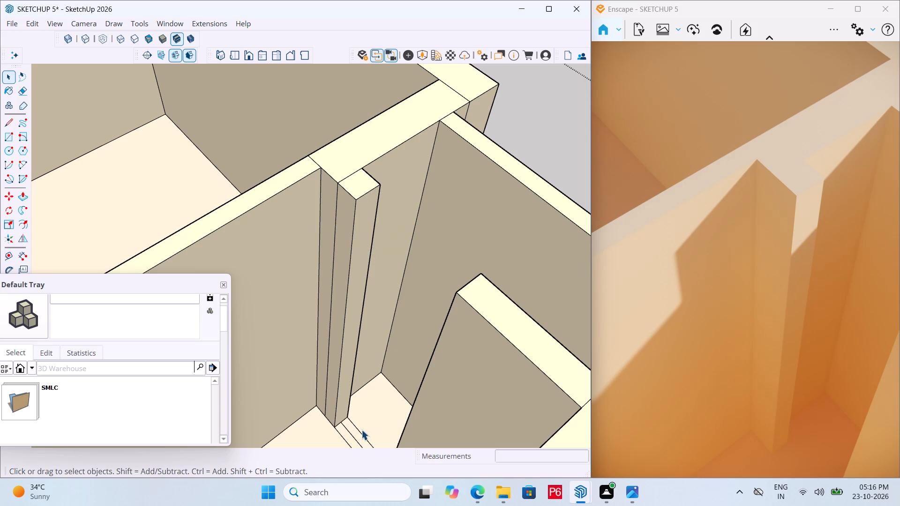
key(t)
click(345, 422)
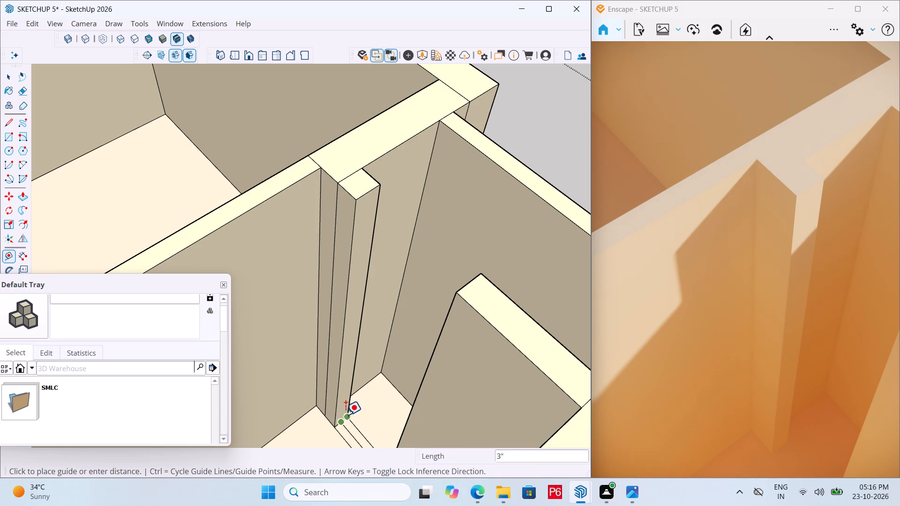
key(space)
Place a guide 7' above the floor on the wall end at the small inner room's doorway.
scroll(348, 430, up, 4)
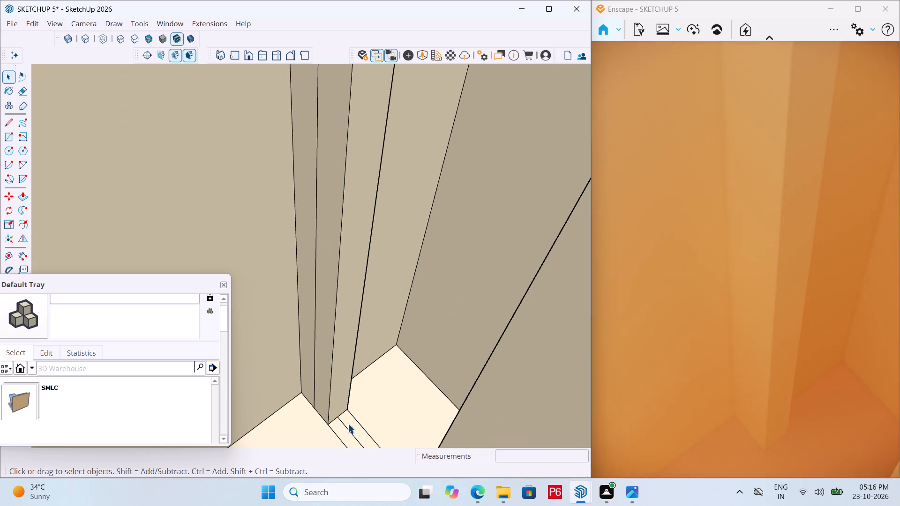
key(t)
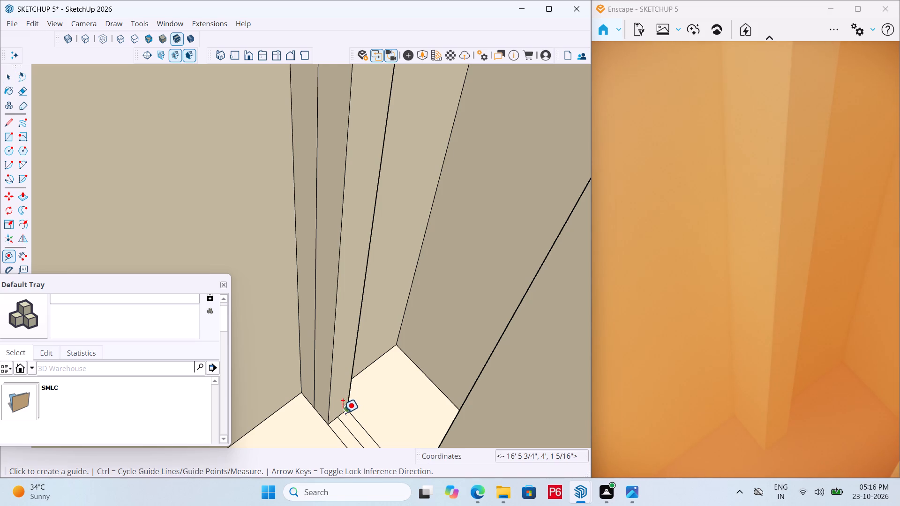
scroll(343, 413, up, 4)
click(340, 411)
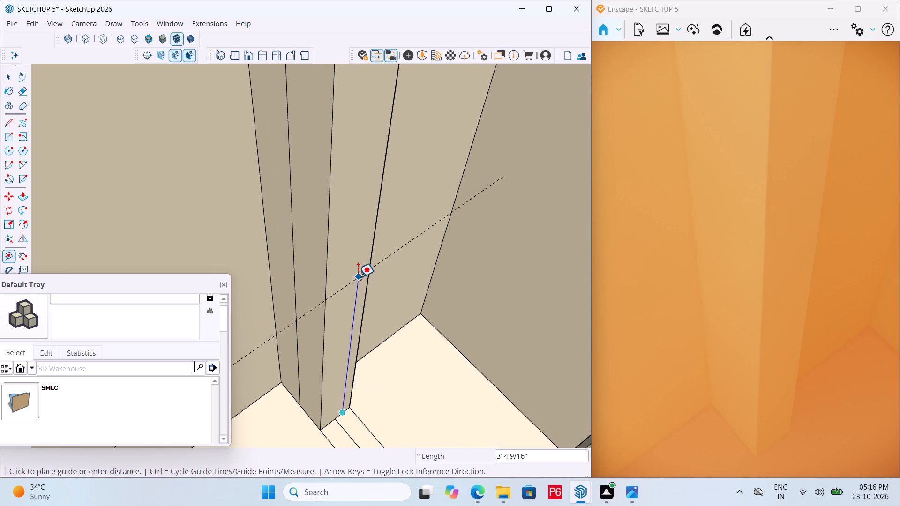
scroll(358, 277, down, 5)
text(7')
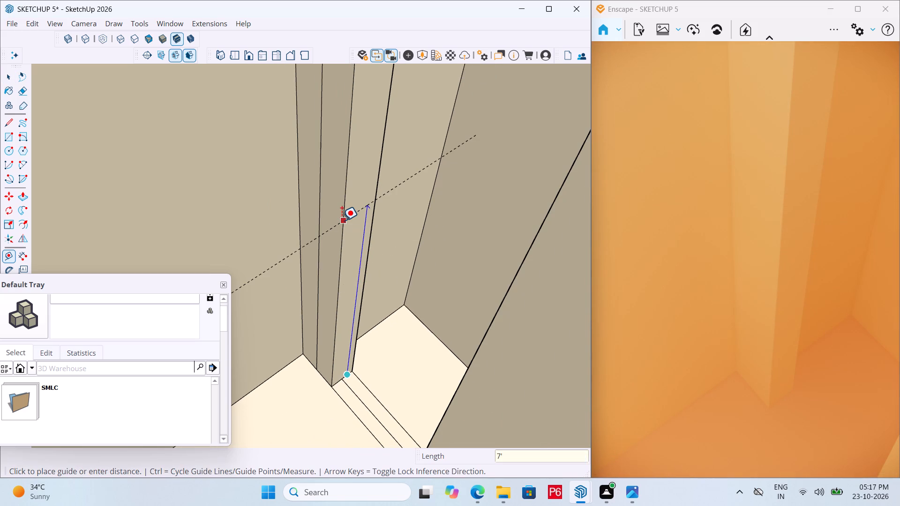
key(Return)
scroll(376, 240, down, 6)
scroll(376, 153, up, 5)
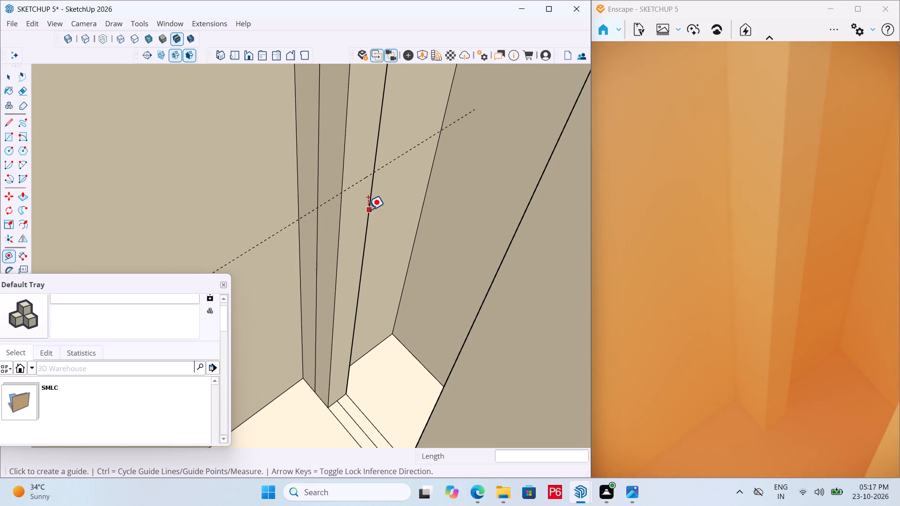
Draw a line across the face of the wall end along the 7' guide.
key(l)
double_click(343, 192)
key(space)
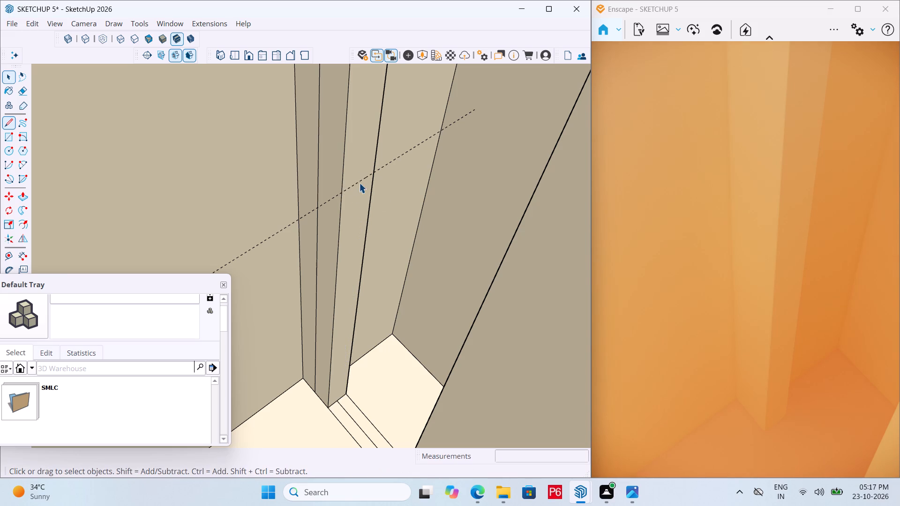
key(l)
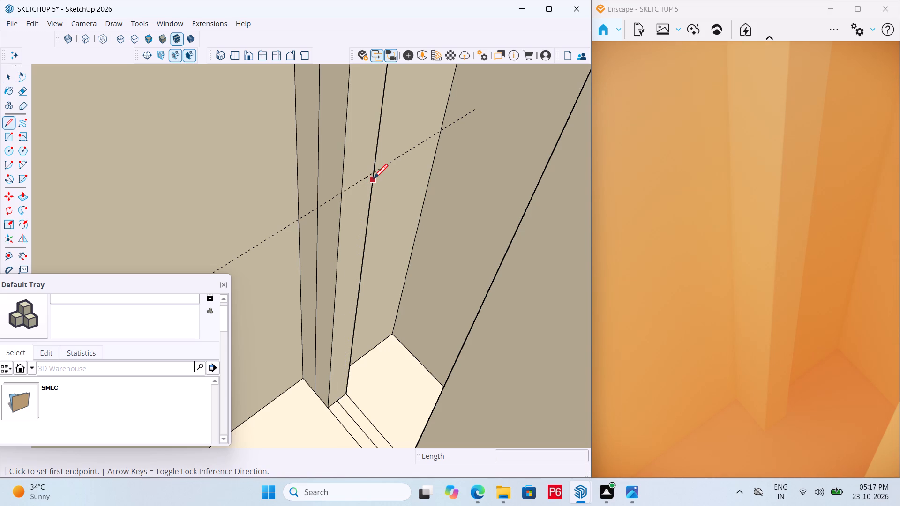
click(373, 173)
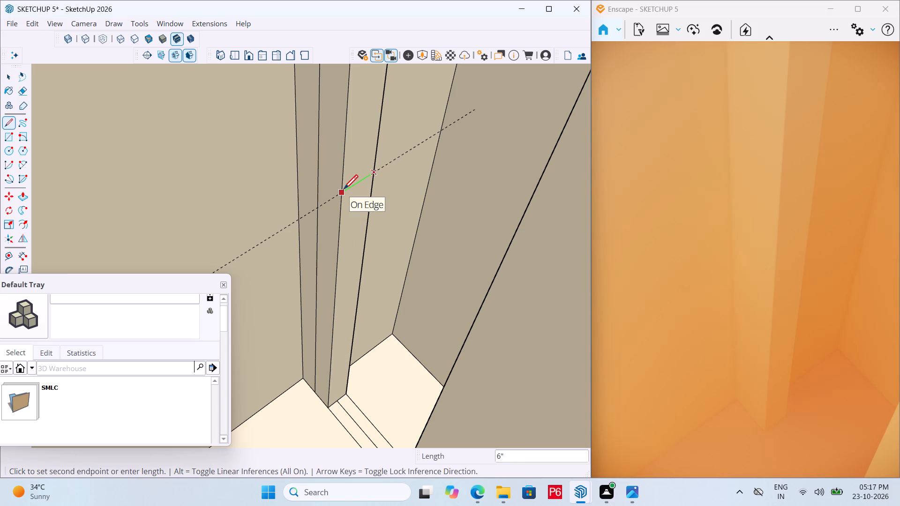
click(344, 191)
Erase the 7' guide, the vertical seam line beside the wall end and the seam across its top.
scroll(335, 180, down, 3)
key(e)
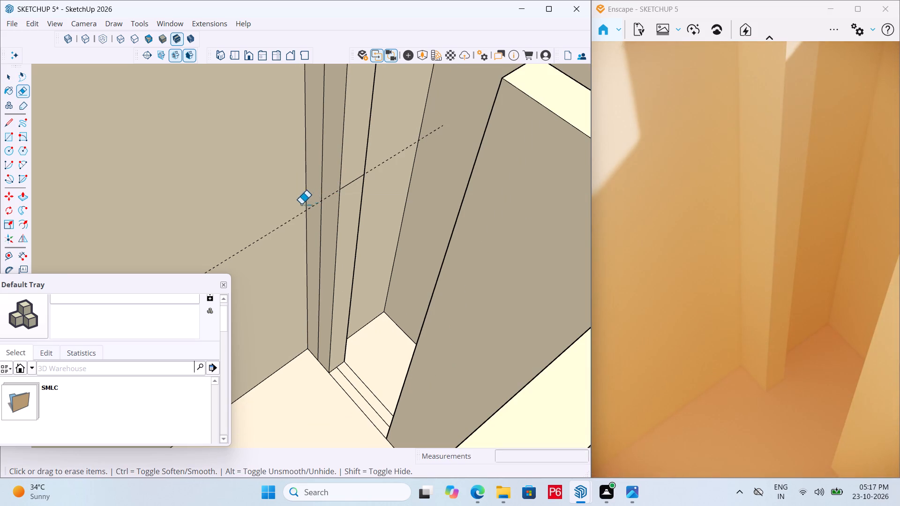
click(296, 218)
drag(325, 188, 324, 175)
click(322, 169)
click(322, 166)
scroll(324, 265, down, 2)
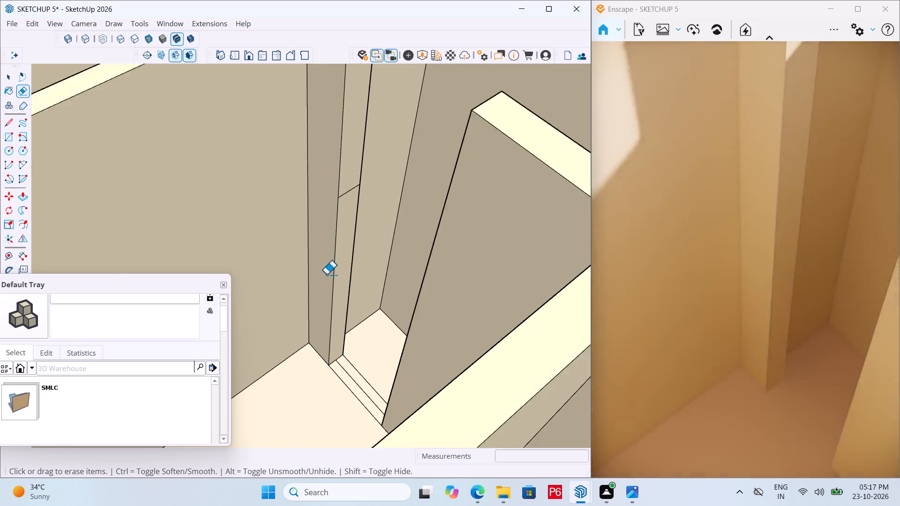
scroll(326, 275, down, 5)
scroll(346, 148, up, 5)
drag(331, 164, 328, 157)
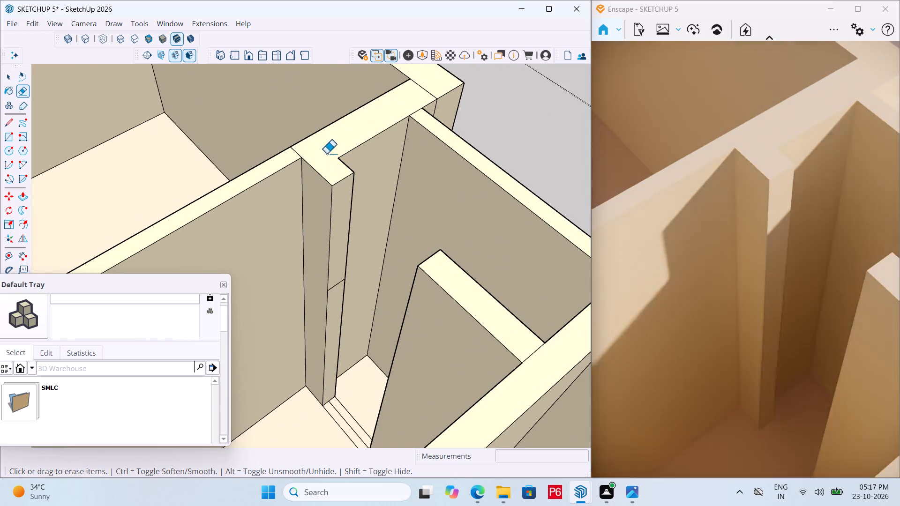
Erase the seam lines across the wall tops where the small rooms' partitions meet the outer wall, along to the jogged wall end.
scroll(316, 154, down, 7)
middle_drag(413, 180, 58, 225)
middle_drag(72, 224, 210, 213)
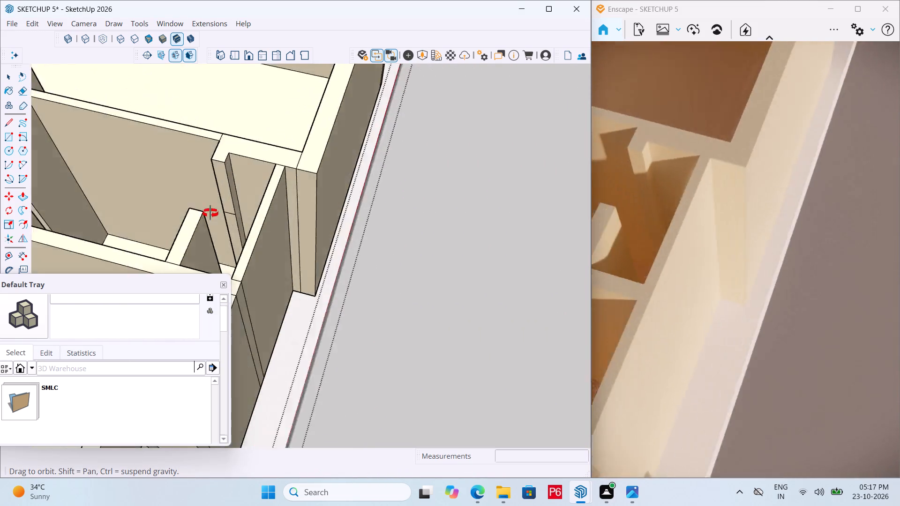
middle_drag(210, 213, 273, 206)
scroll(339, 176, up, 4)
drag(347, 161, 354, 156)
scroll(340, 171, down, 6)
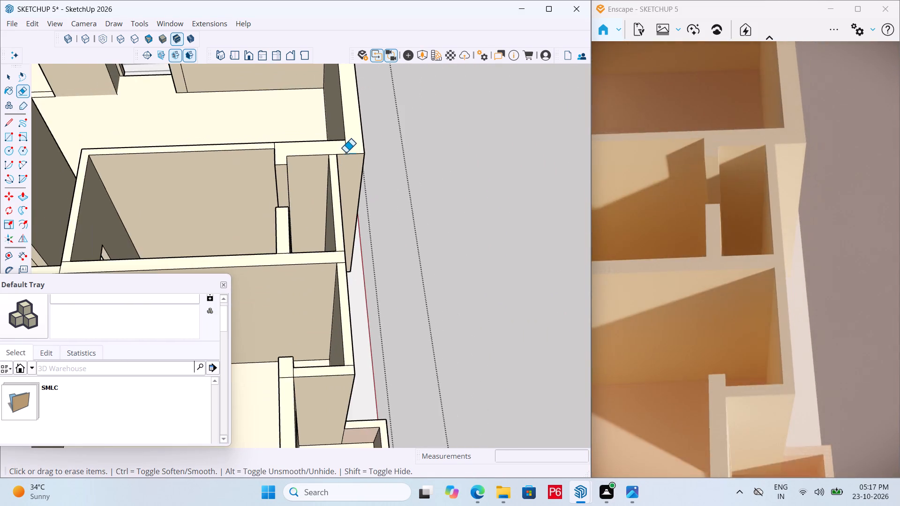
scroll(345, 153, up, 4)
drag(347, 143, 337, 145)
scroll(287, 169, down, 6)
scroll(335, 272, up, 5)
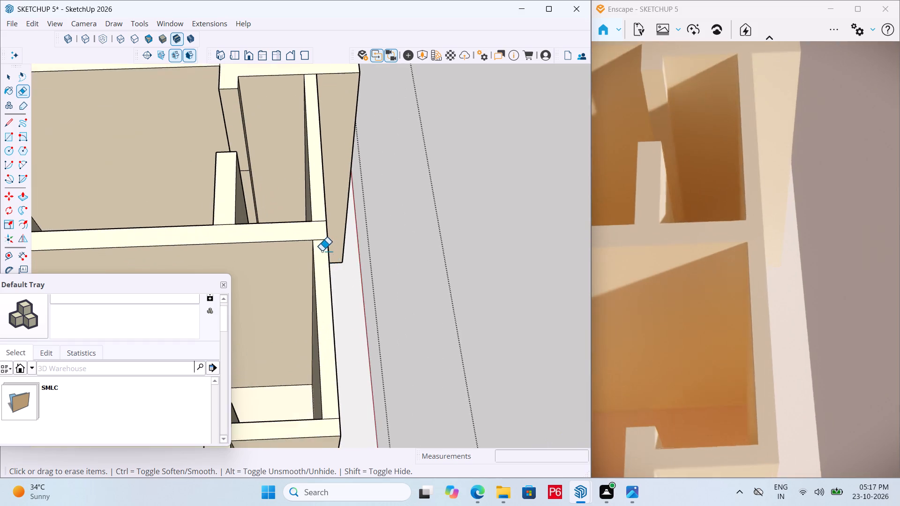
scroll(322, 251, up, 4)
drag(321, 239, 320, 228)
drag(318, 213, 318, 206)
scroll(318, 167, down, 10)
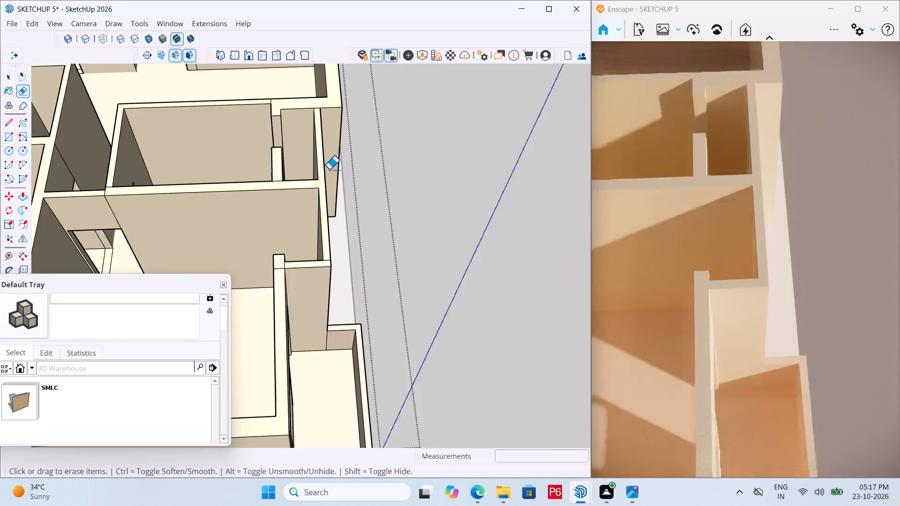
scroll(329, 170, down, 3)
scroll(294, 267, up, 6)
click(294, 237)
scroll(293, 226, down, 3)
middle_drag(287, 247, 382, 246)
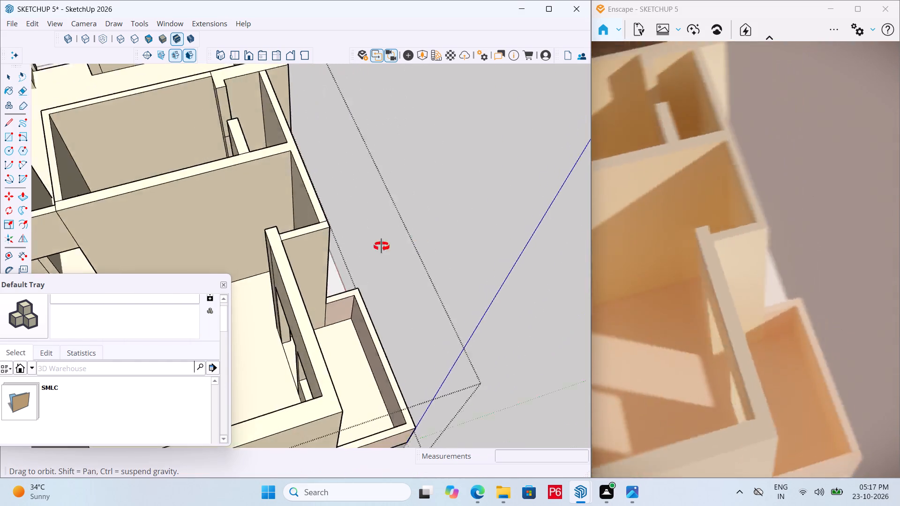
middle_drag(382, 246, 525, 189)
scroll(528, 181, down, 4)
scroll(323, 293, up, 5)
drag(304, 284, 305, 276)
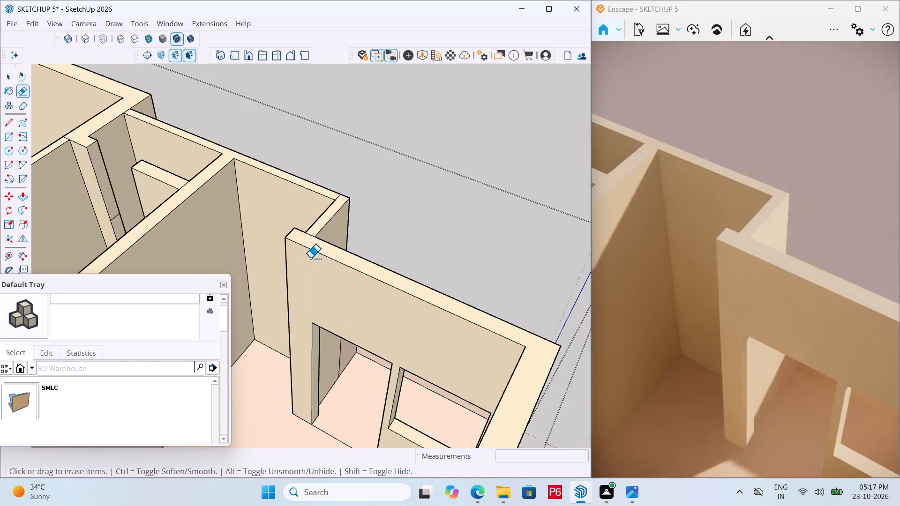
Save the model.
scroll(344, 245, down, 6)
key(ctrl+s)
key(ctrl+s)
key(ctrl+s)
key(ctrl+s)
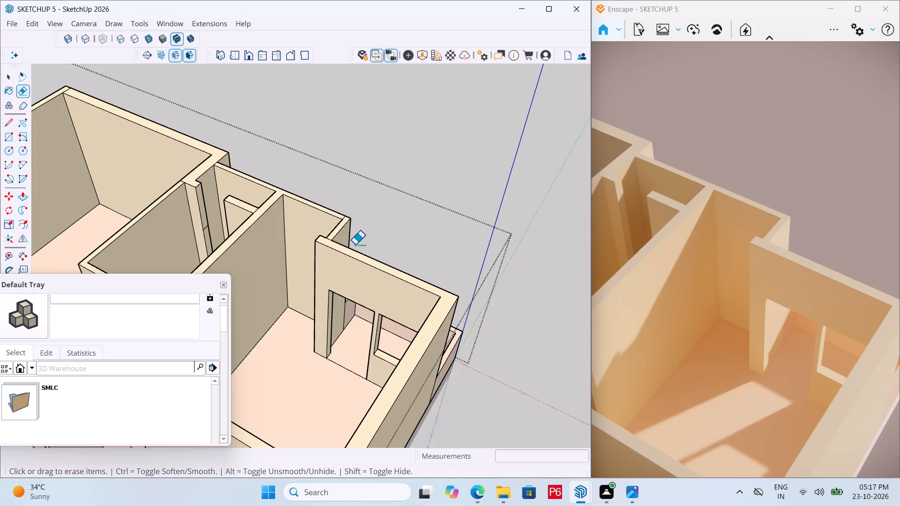
Push/Pull the wall end's face below the 7' line across the doorway to meet the facing short wall.
scroll(403, 269, down, 5)
scroll(311, 229, up, 10)
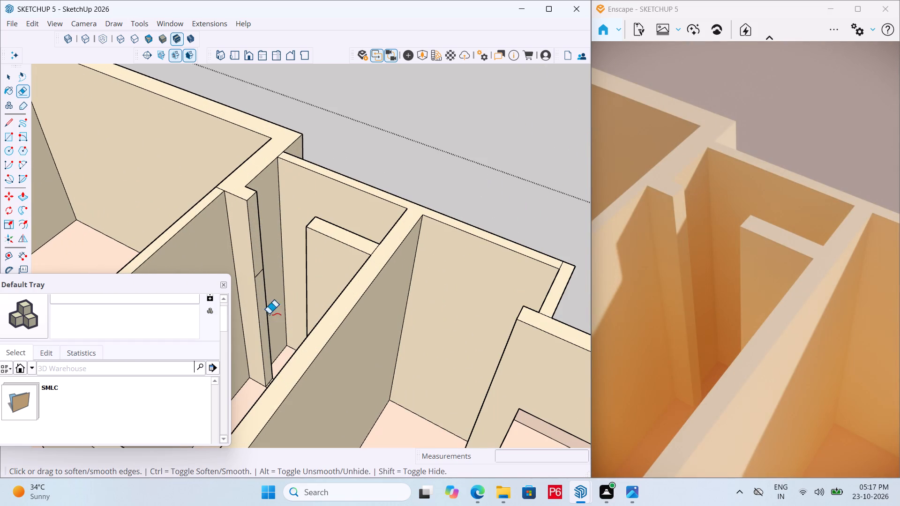
key(p)
click(265, 325)
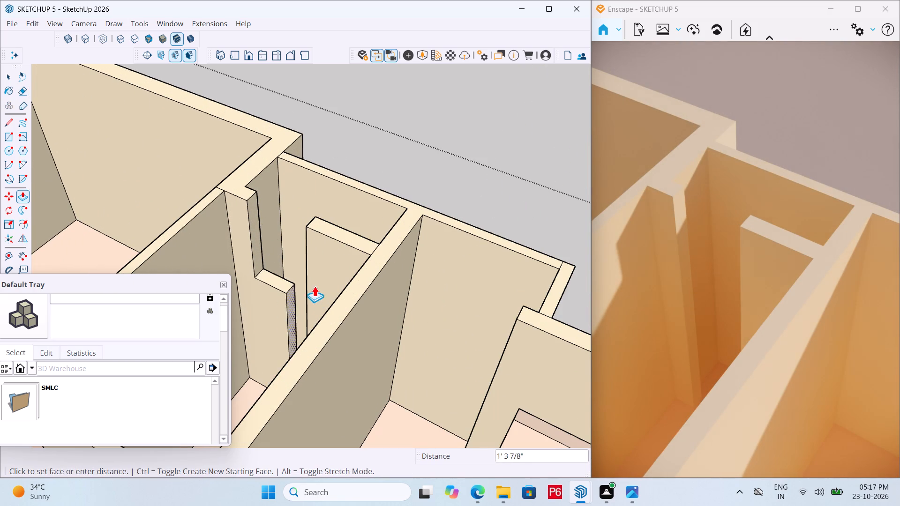
click(306, 293)
Erase the vertical seam lines on both sides of the wall that fills the small inner room's doorway.
scroll(303, 281, down, 5)
middle_drag(308, 289, 387, 312)
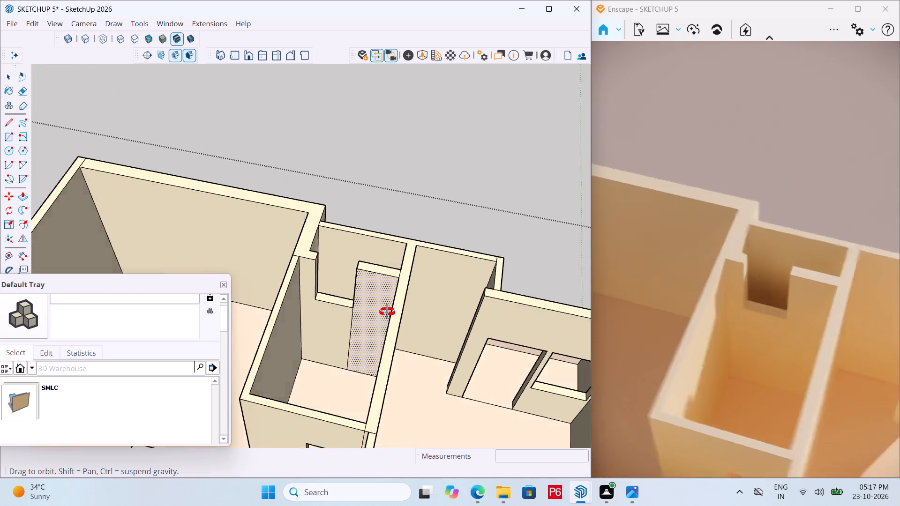
middle_drag(387, 312, 357, 297)
key(e)
click(338, 320)
scroll(414, 235, down, 1)
middle_drag(414, 235, 412, 236)
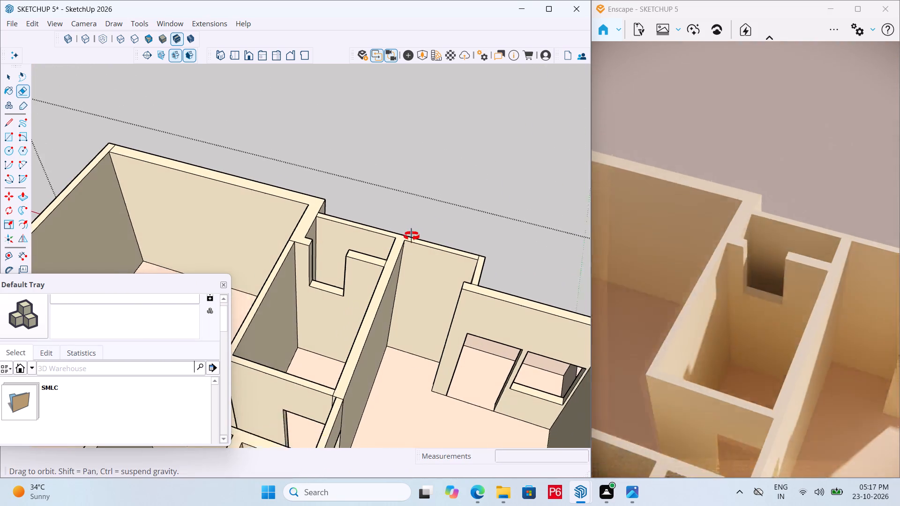
middle_drag(412, 236, 0, 275)
scroll(308, 313, down, 6)
middle_drag(190, 242, 200, 295)
scroll(208, 312, up, 7)
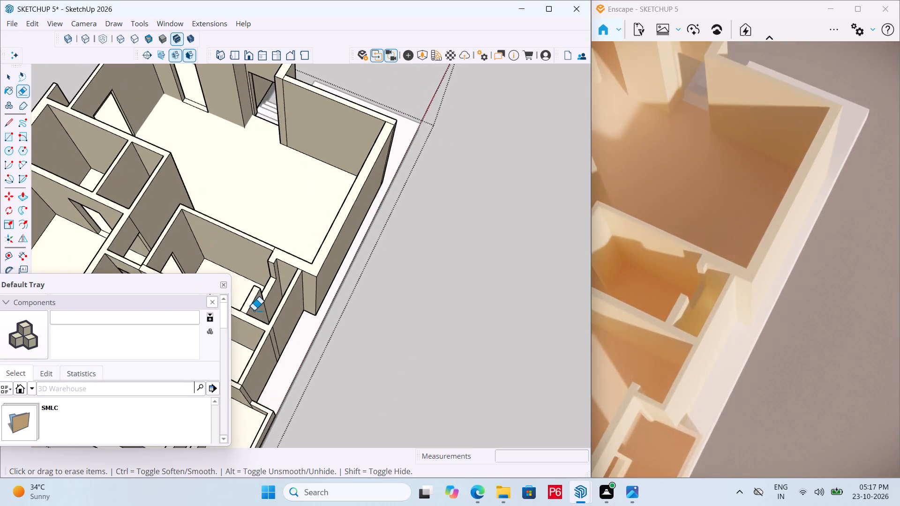
scroll(254, 311, up, 4)
click(273, 306)
Erase the vertical seam lines on the exterior face of the outer wall beside the small inner rooms.
scroll(307, 250, down, 6)
middle_drag(311, 307, 239, 222)
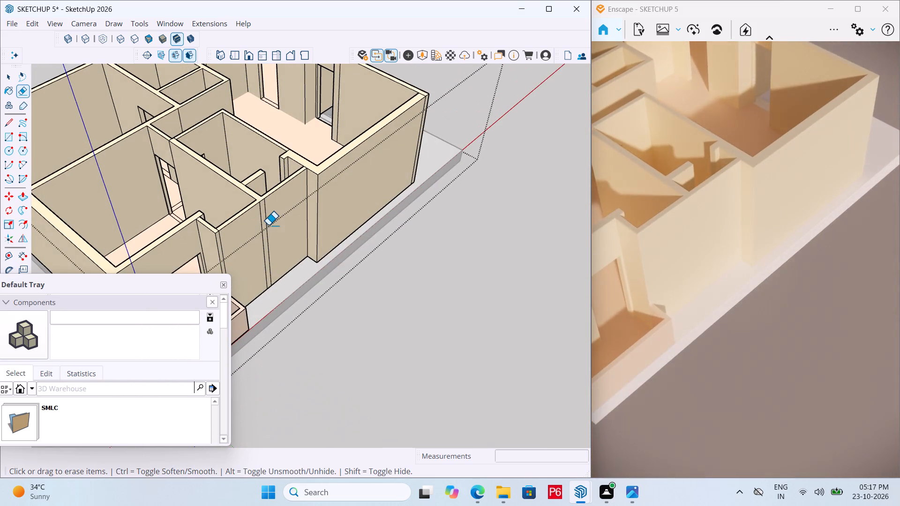
drag(268, 225, 260, 231)
click(260, 231)
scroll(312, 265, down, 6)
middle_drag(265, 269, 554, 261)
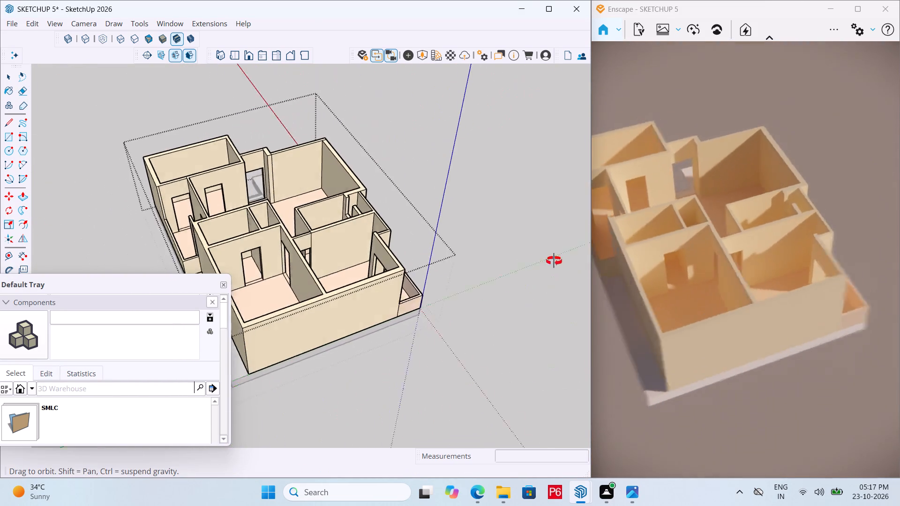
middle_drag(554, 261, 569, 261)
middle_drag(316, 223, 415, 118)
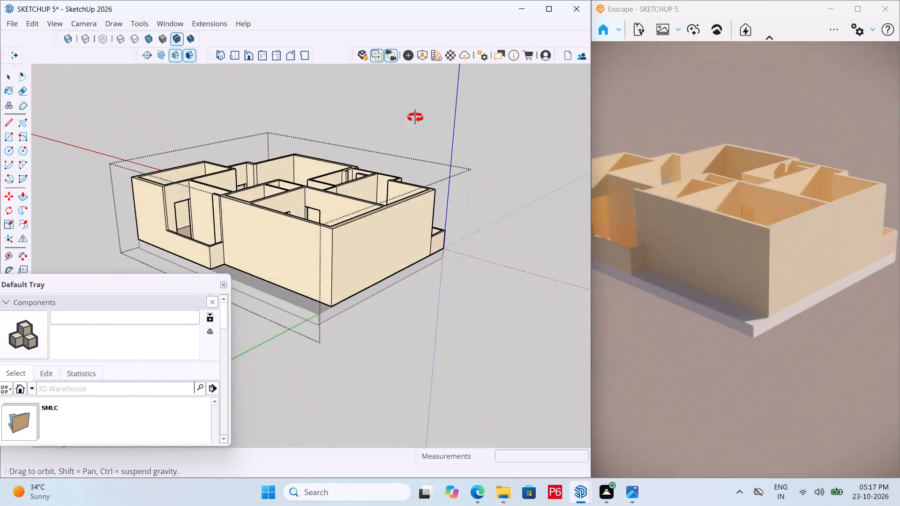
Erase the vertical seam lines near the long exterior wall's corner by the low-walled recess, and undo the mistaken erasure of the corner edge.
middle_drag(415, 118, 445, 150)
scroll(259, 238, up, 11)
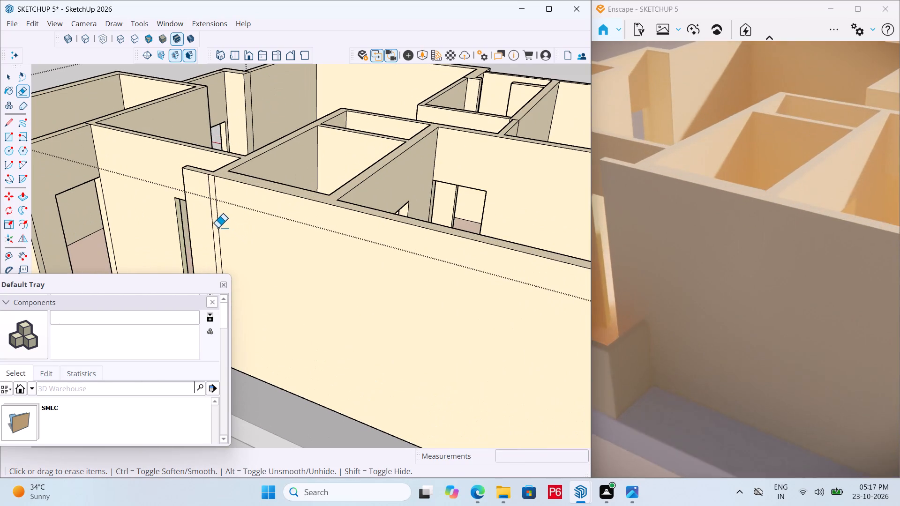
drag(216, 228, 204, 221)
click(204, 221)
drag(222, 216, 216, 215)
click(216, 215)
drag(187, 185, 177, 179)
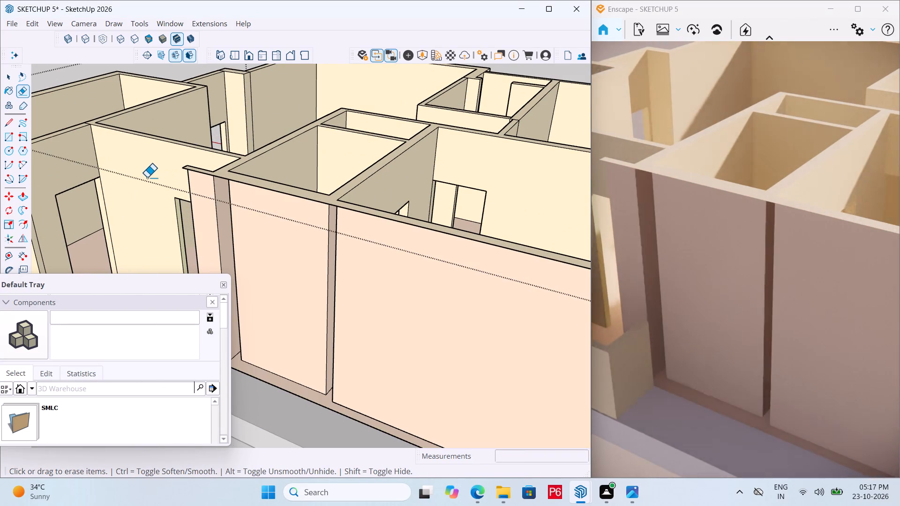
key(ctrl+z)
Erase the vertical seam line on the inner wall face beside the main entrance pier and the stray seam lines nearby.
scroll(206, 216, down, 1)
middle_drag(206, 217, 416, 217)
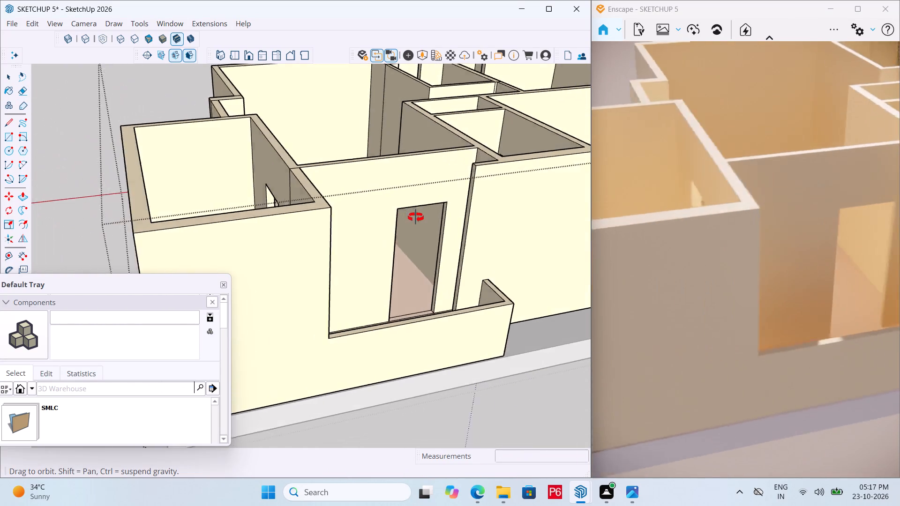
middle_drag(416, 217, 146, 214)
scroll(306, 202, down, 5)
middle_drag(288, 216, 242, 257)
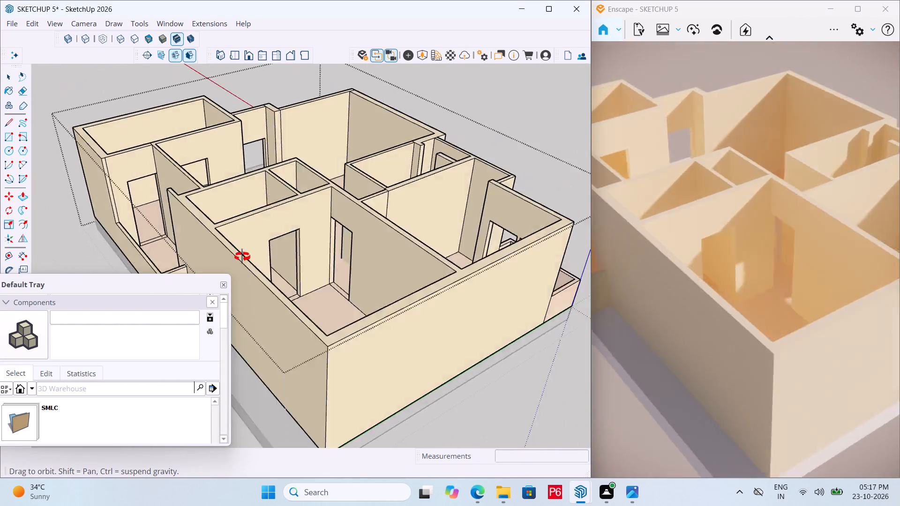
middle_drag(242, 257, 200, 291)
middle_drag(356, 190, 225, 198)
scroll(307, 112, up, 4)
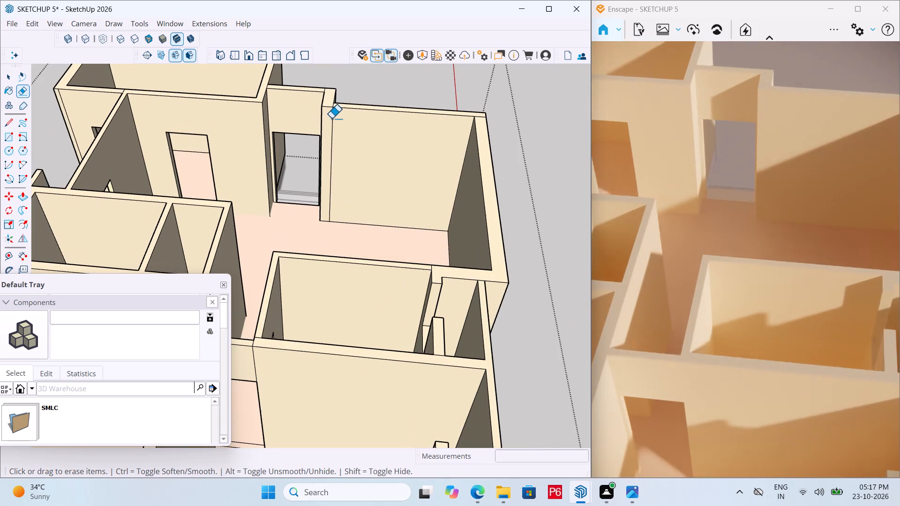
drag(331, 119, 344, 116)
scroll(301, 150, down, 6)
middle_drag(287, 171, 489, 170)
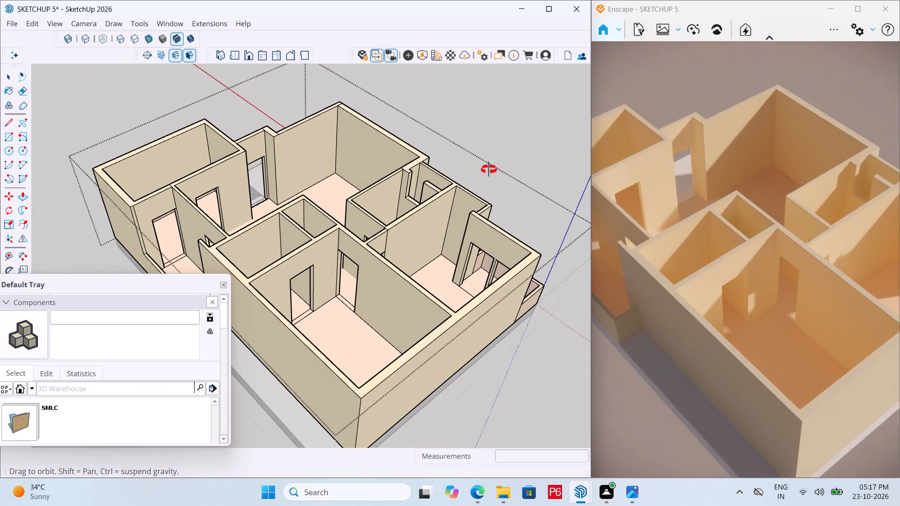
middle_drag(489, 170, 0, 169)
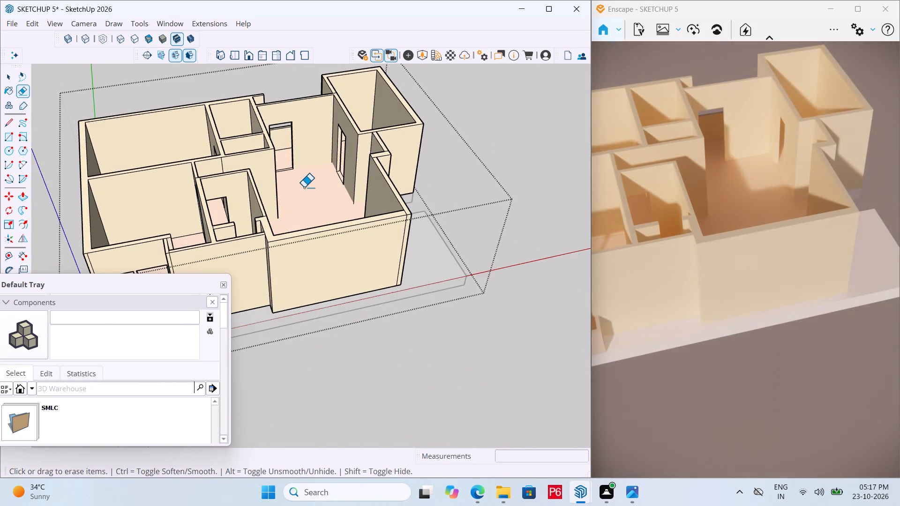
middle_drag(307, 191, 69, 135)
middle_drag(425, 213, 217, 181)
scroll(356, 178, up, 8)
click(308, 185)
click(300, 189)
click(304, 189)
click(309, 186)
drag(309, 186, 305, 184)
drag(318, 183, 312, 183)
double_click(307, 183)
Examine the base of the main entrance pier and the entrance steps.
scroll(306, 223, down, 6)
middle_drag(259, 250, 398, 278)
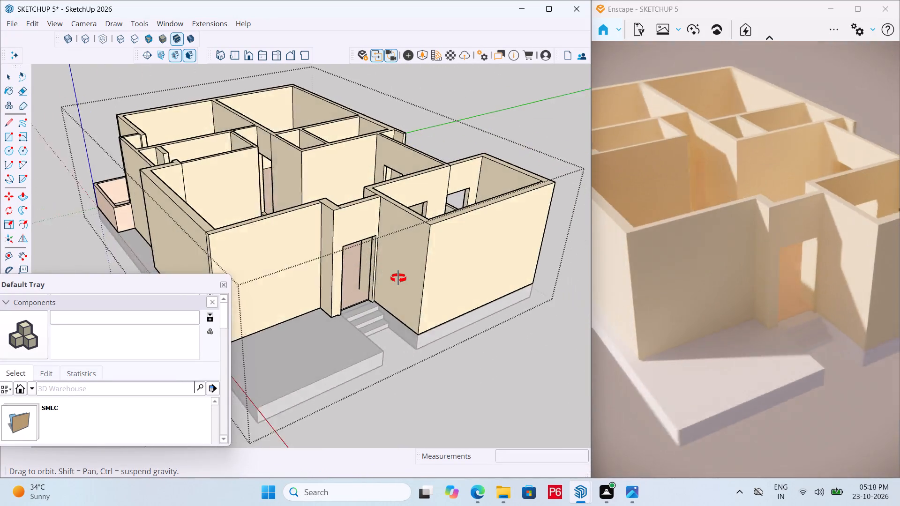
middle_drag(398, 278, 420, 287)
scroll(347, 302, up, 6)
scroll(341, 341, up, 6)
middle_drag(370, 288, 330, 26)
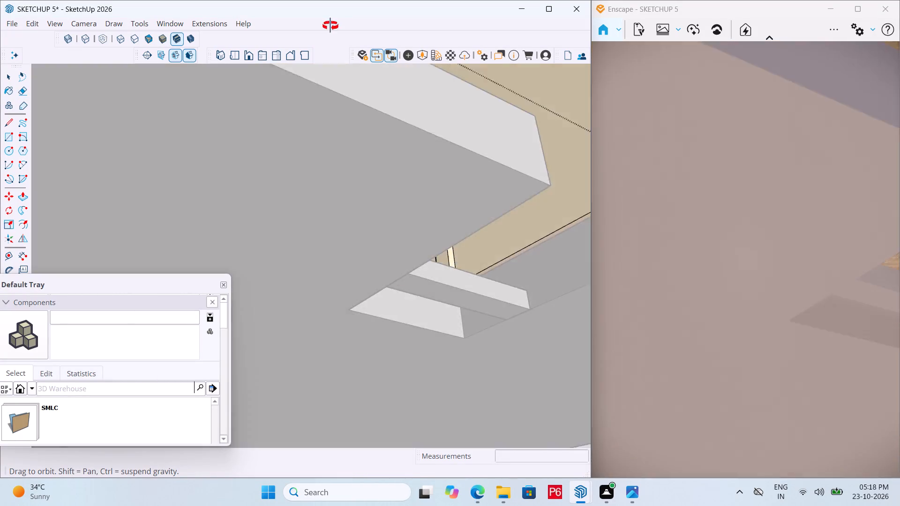
middle_drag(330, 26, 314, 246)
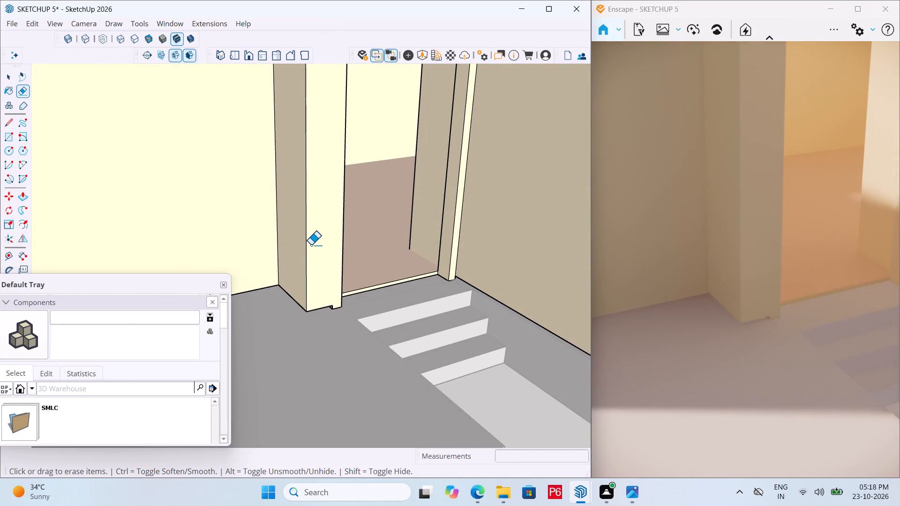
Save the model.
key(ctrl+s)
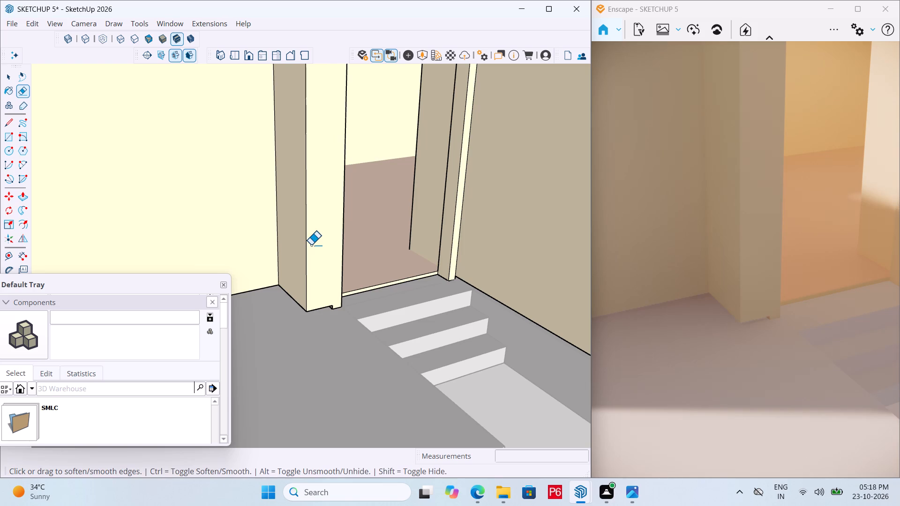
key(ctrl+s)
key(ctrl+s)
key(ctrl+s)
key(ctrl+s)
key(ctrl+s)
key(ctrl+s)
key(ctrl+s)
key(ctrl+s)
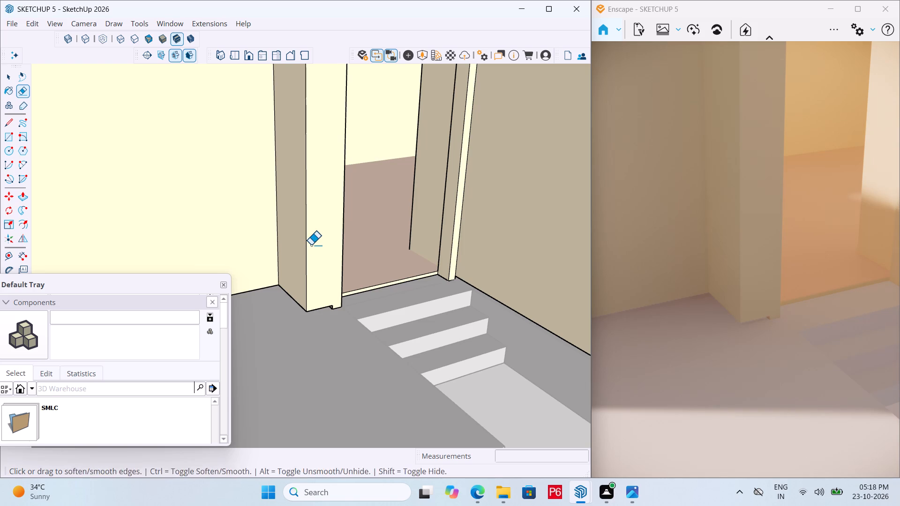
key(ctrl+s)
key(ctrl+s)
Push/Pull the underside of the front wall at the outer corner down 1 5/16" to the plinth slab.
scroll(292, 245, down, 7)
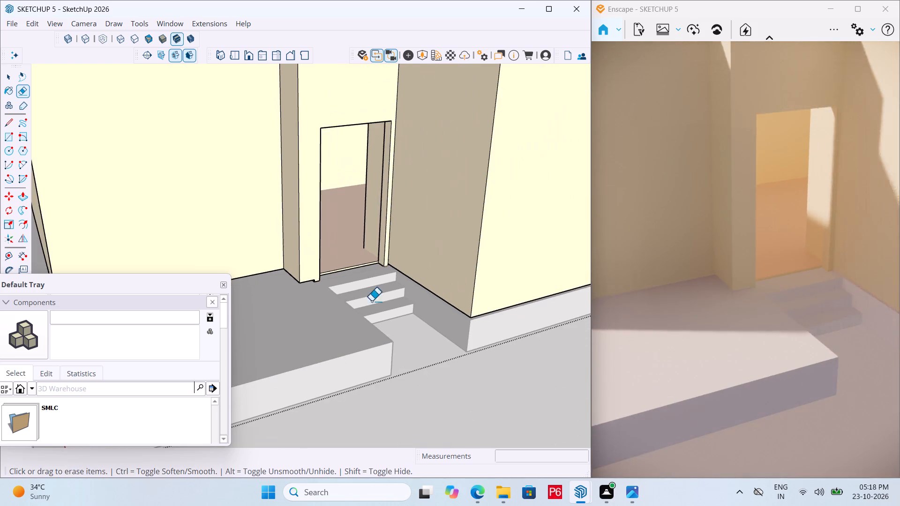
scroll(411, 333, down, 11)
middle_drag(324, 283, 339, 233)
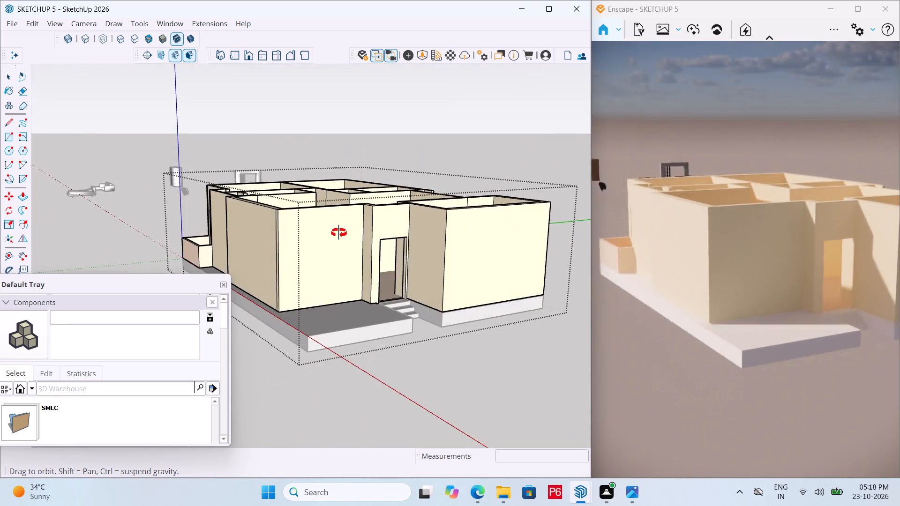
middle_drag(339, 233, 386, 199)
scroll(268, 379, up, 6)
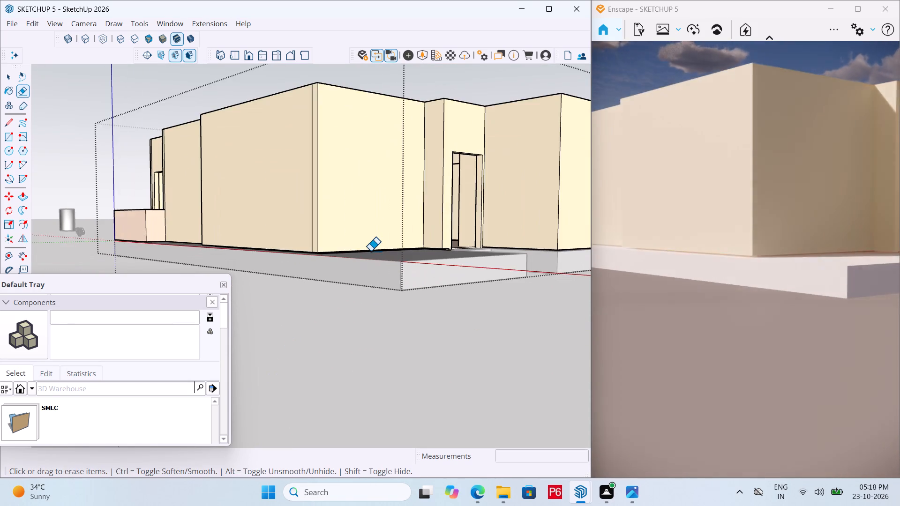
scroll(370, 250, up, 6)
scroll(268, 257, up, 3)
middle_drag(266, 255, 291, 243)
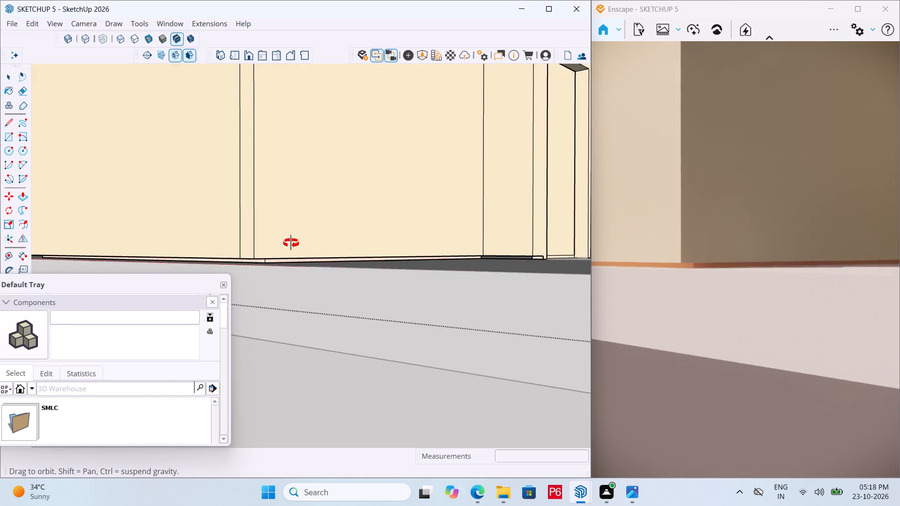
middle_drag(291, 243, 283, 253)
scroll(263, 258, up, 17)
scroll(291, 235, up, 7)
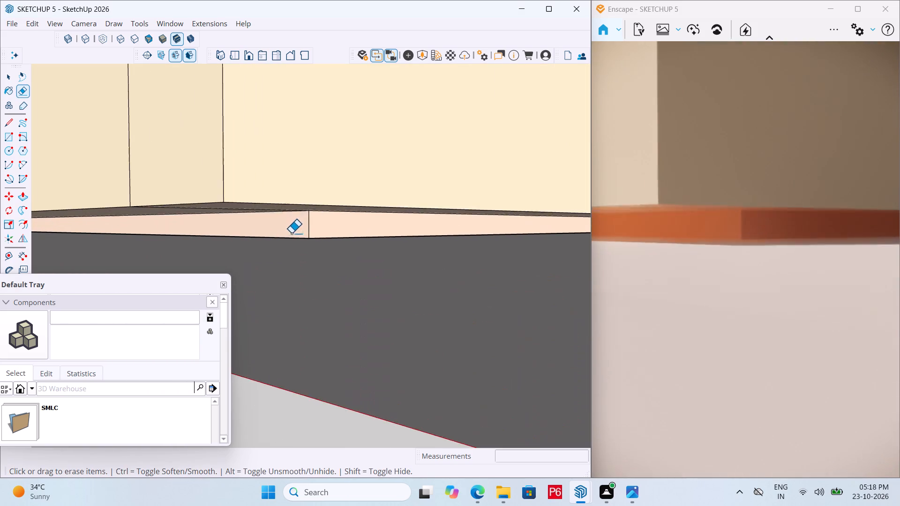
middle_click(312, 213)
key(space)
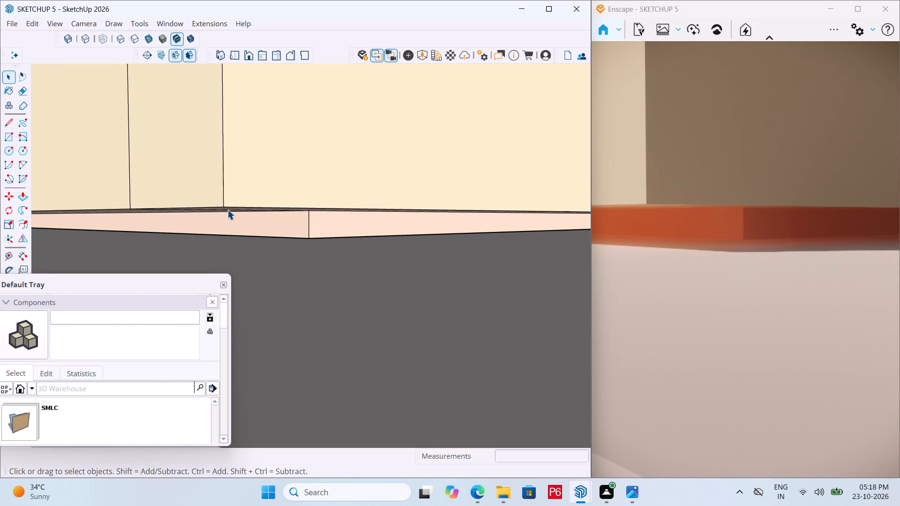
click(227, 206)
middle_drag(220, 211, 225, 205)
click(225, 206)
key(p)
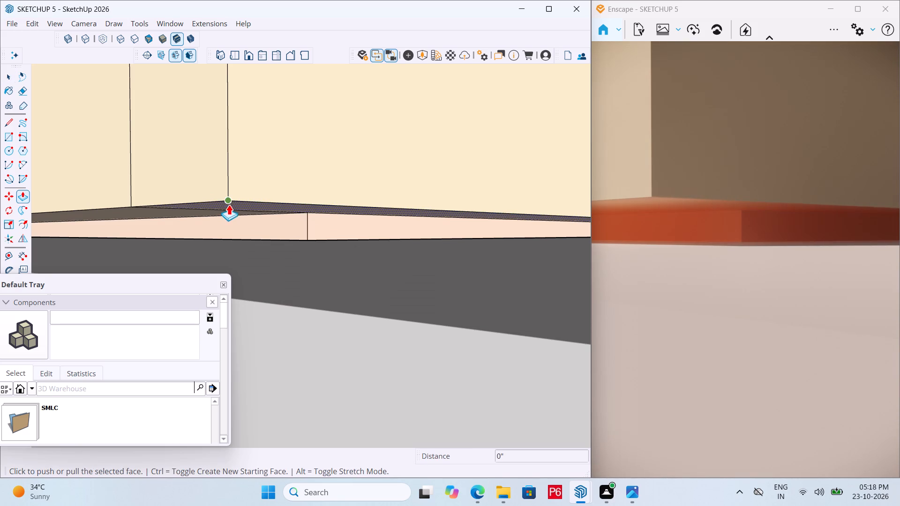
click(230, 203)
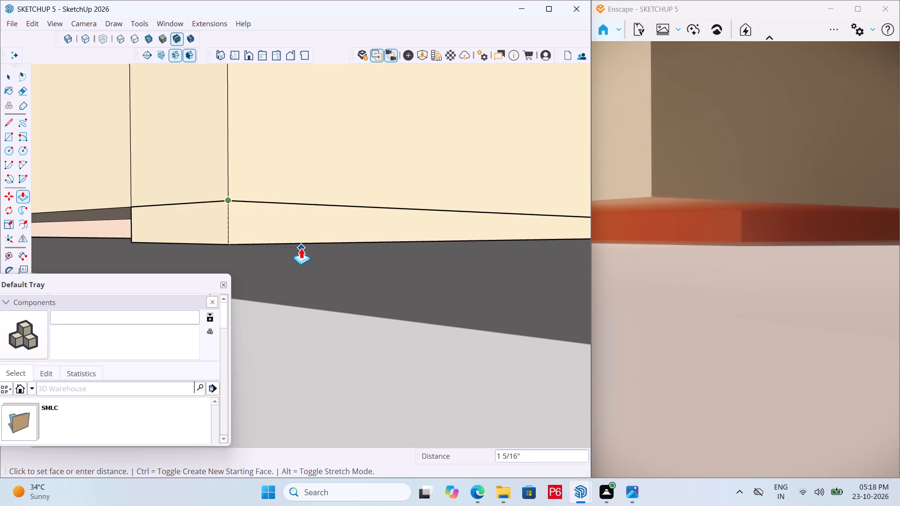
scroll(300, 249, down, 1)
middle_drag(298, 253, 246, 330)
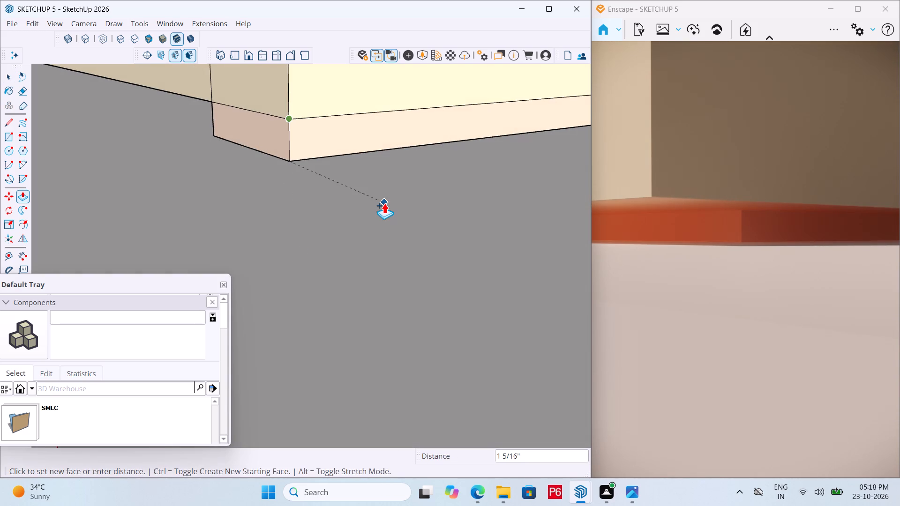
click(375, 231)
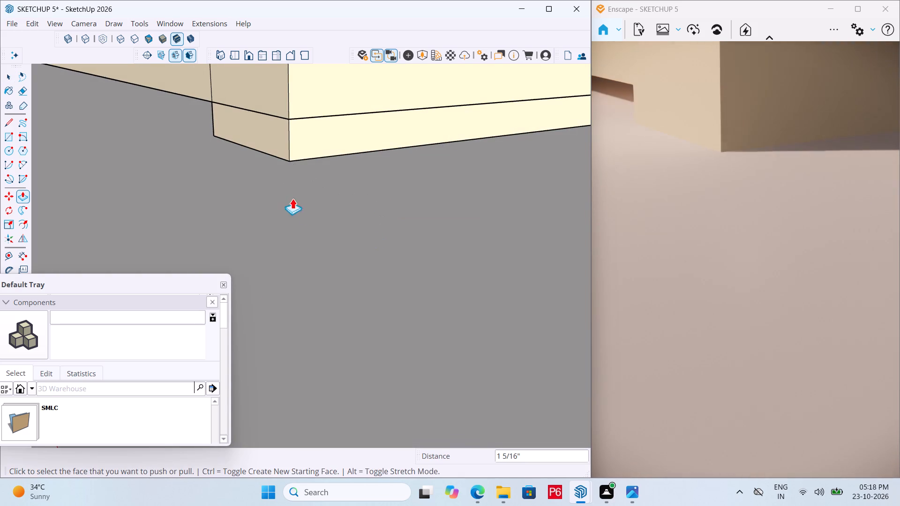
Examine the extended wall corner and the gap beneath the pier and walls by the main entrance.
middle_drag(276, 170, 325, 194)
scroll(313, 200, down, 12)
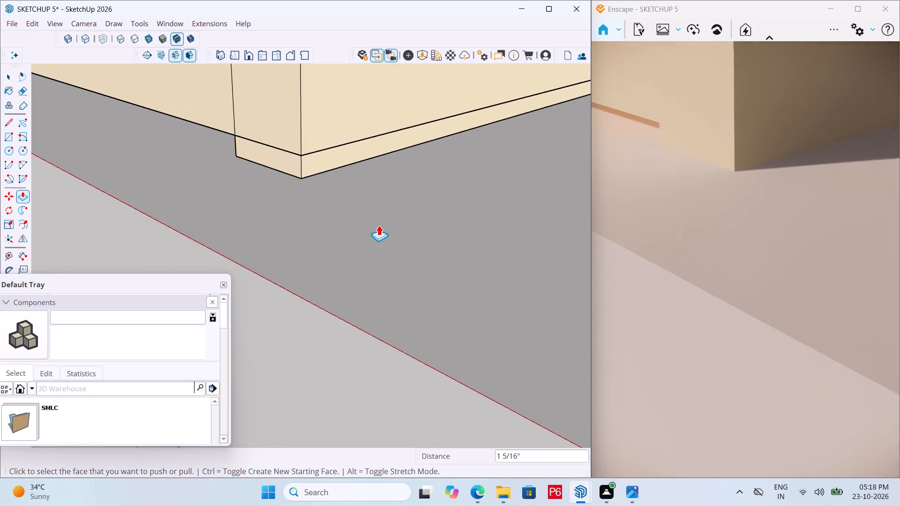
scroll(379, 225, down, 8)
scroll(438, 244, down, 20)
scroll(438, 244, down, 1)
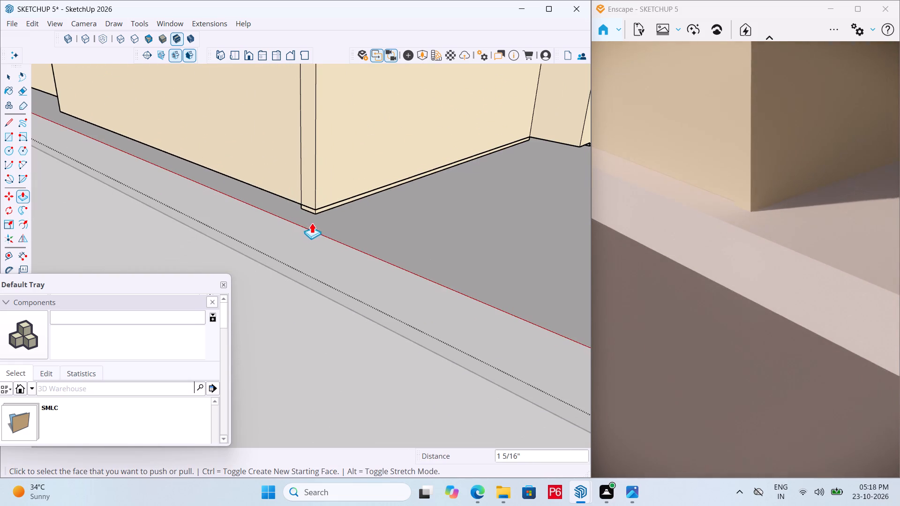
scroll(650, 89, up, 5)
scroll(276, 163, down, 7)
scroll(213, 185, down, 4)
middle_drag(416, 149, 407, 118)
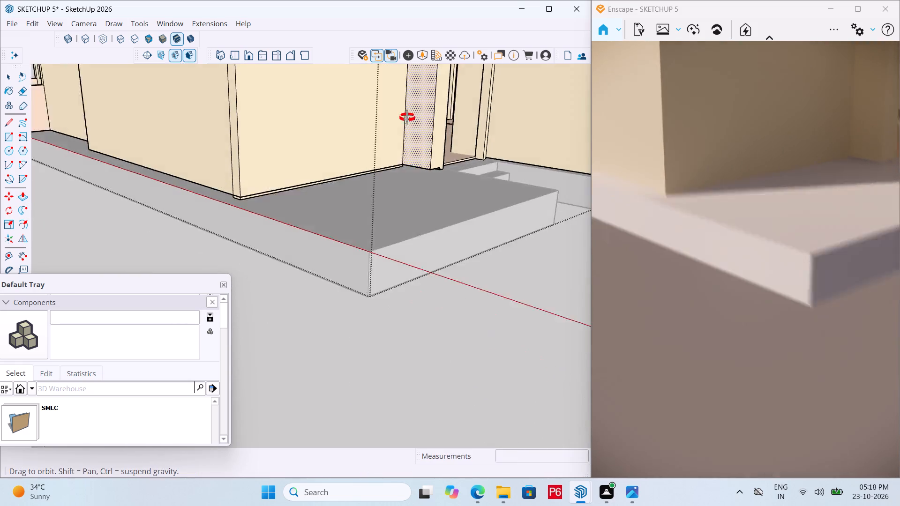
middle_drag(407, 118, 393, 92)
scroll(430, 168, up, 20)
scroll(430, 168, up, 11)
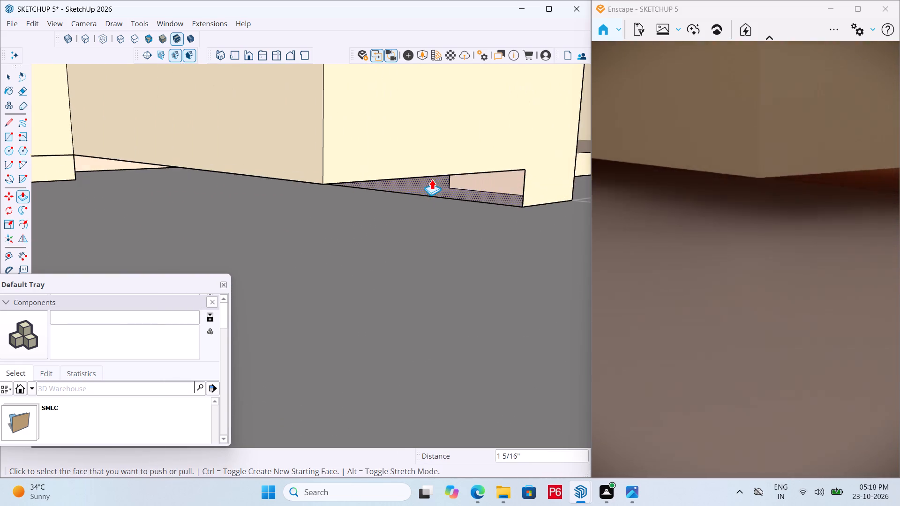
middle_drag(409, 155, 382, 134)
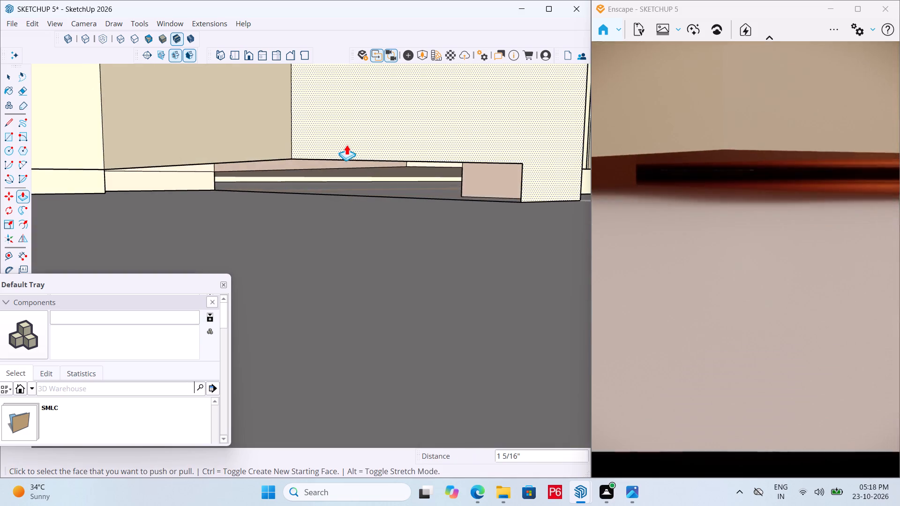
scroll(344, 144, up, 6)
middle_drag(310, 152, 282, 126)
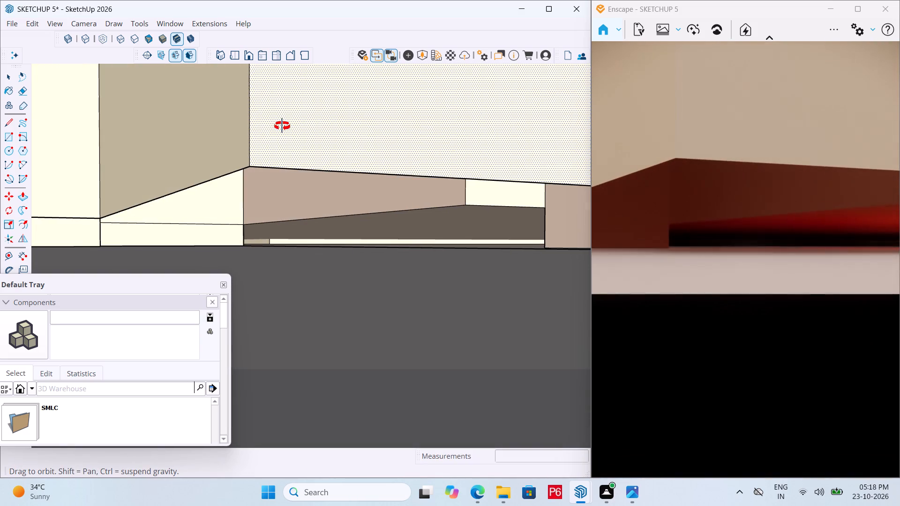
middle_drag(282, 126, 280, 127)
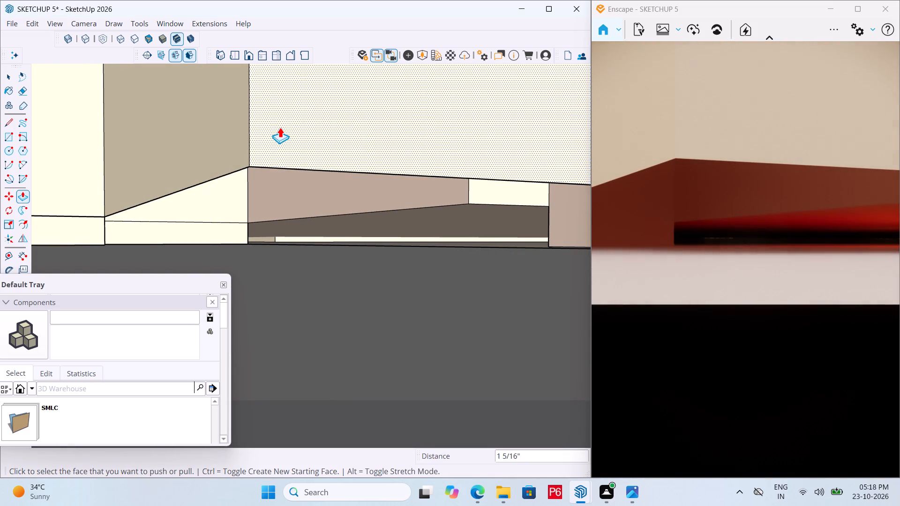
scroll(278, 153, down, 7)
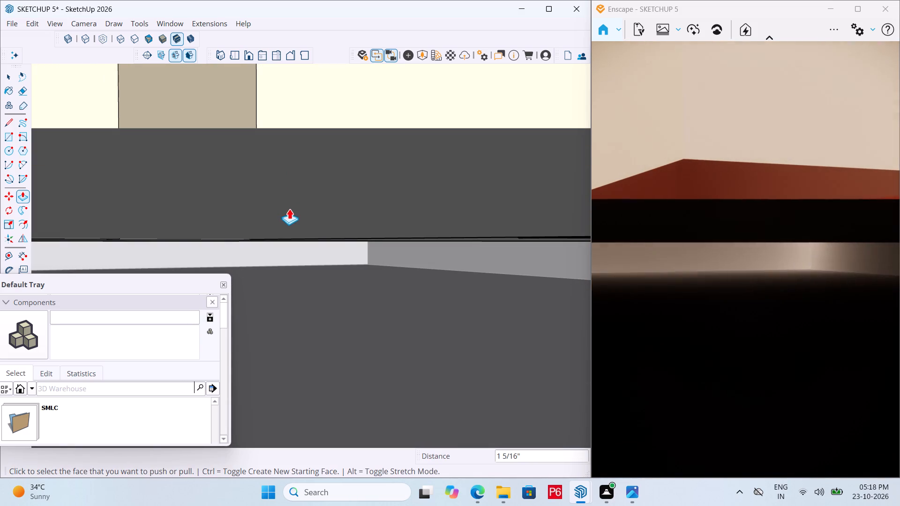
Return to an overall view of the apartment and save the model.
double_click(240, 55)
scroll(323, 239, down, 4)
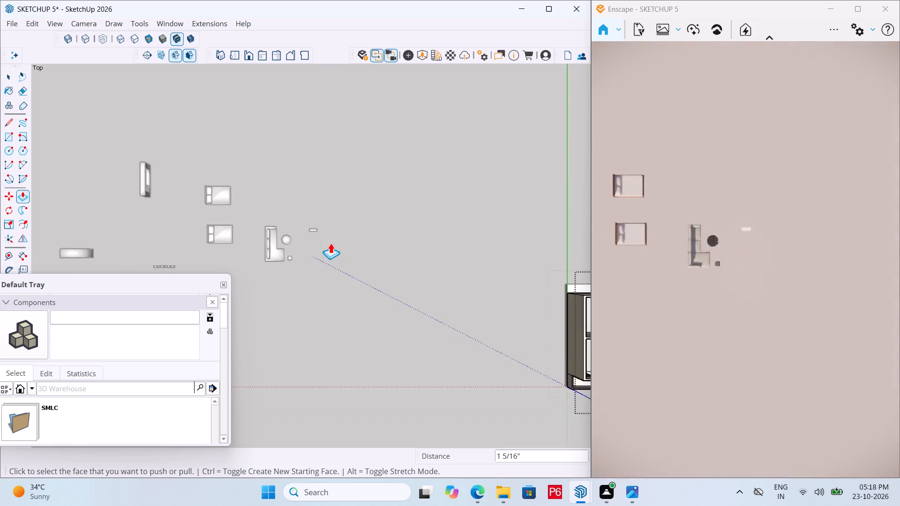
scroll(330, 243, down, 3)
scroll(285, 212, down, 14)
middle_drag(526, 337, 152, 172)
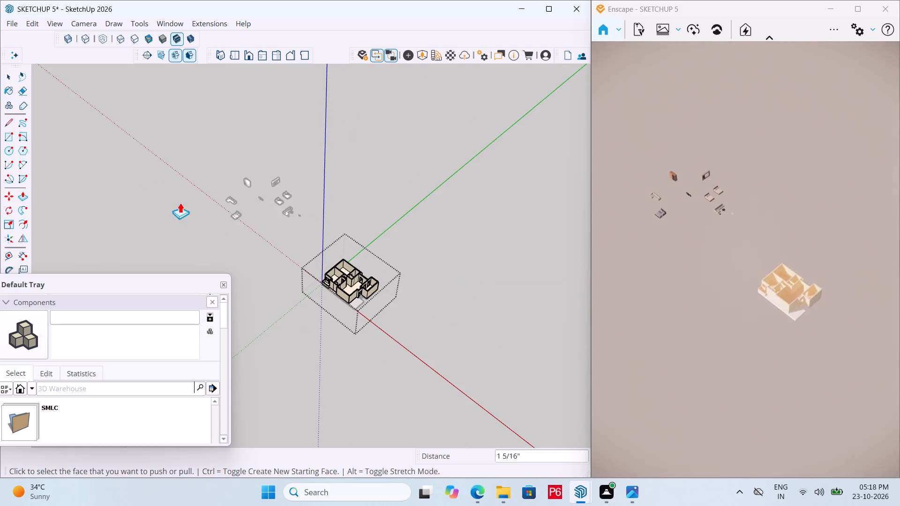
scroll(348, 343, up, 6)
key(ctrl+s)
key(ctrl+s)
key(ctrl+s)
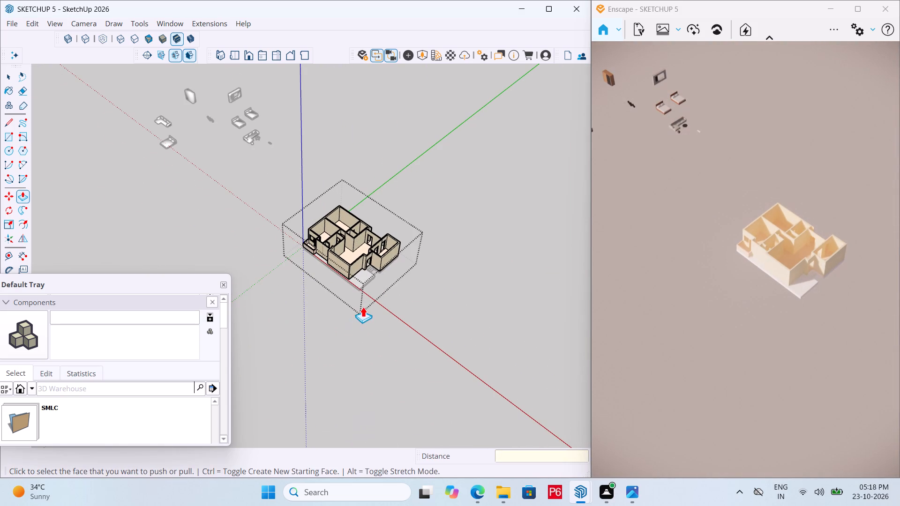
key(ctrl+s)
key(ctrl+s)
key(ctrl+s)
key(ctrl+s)
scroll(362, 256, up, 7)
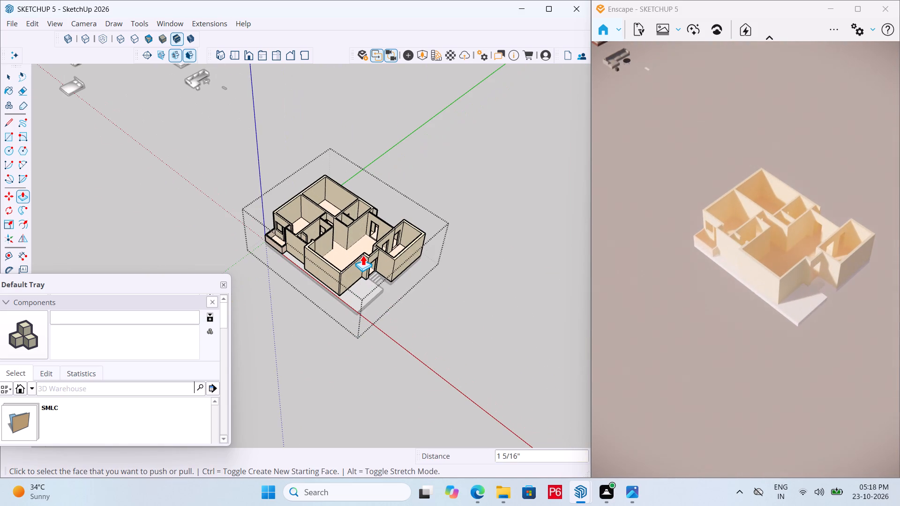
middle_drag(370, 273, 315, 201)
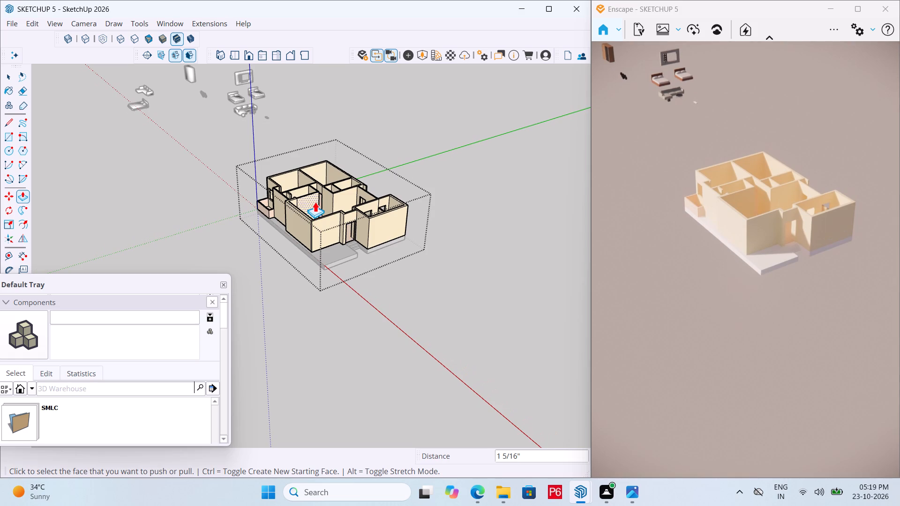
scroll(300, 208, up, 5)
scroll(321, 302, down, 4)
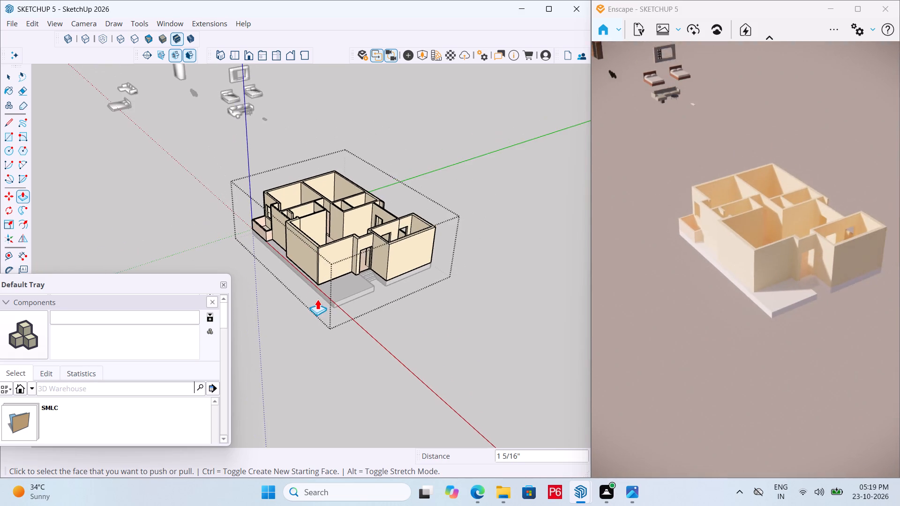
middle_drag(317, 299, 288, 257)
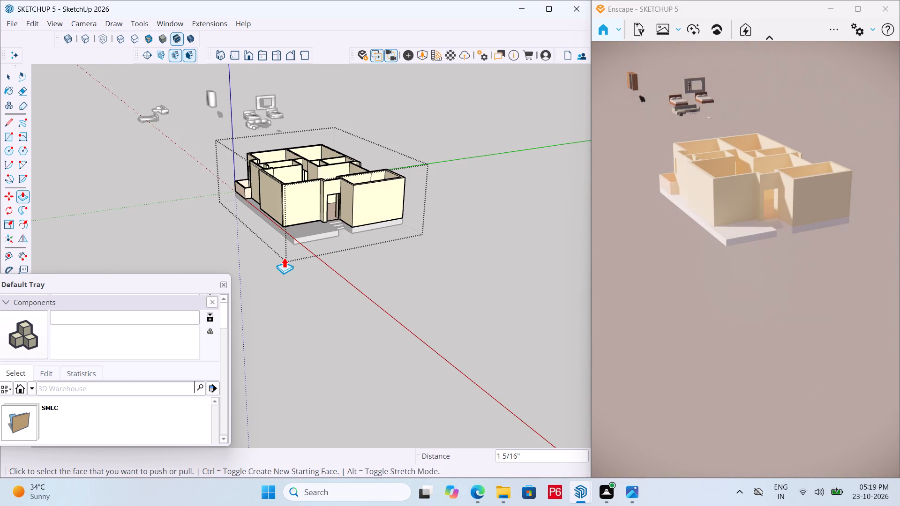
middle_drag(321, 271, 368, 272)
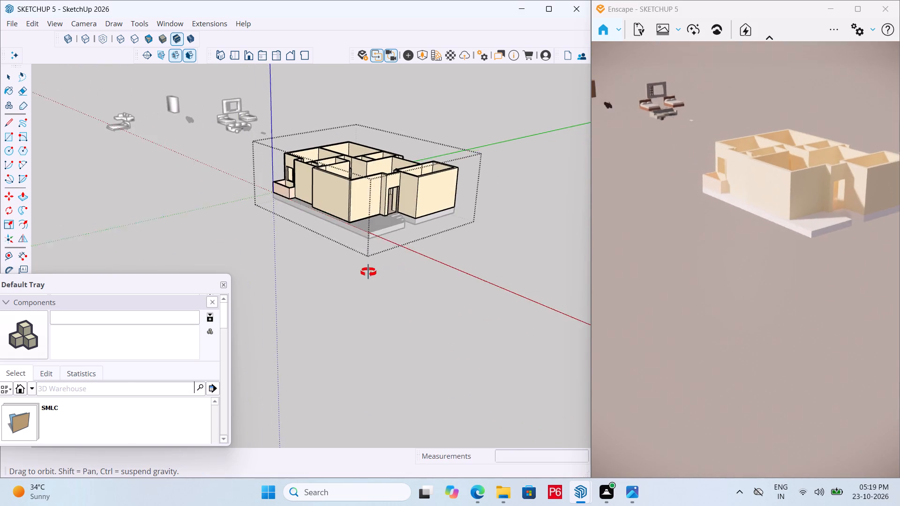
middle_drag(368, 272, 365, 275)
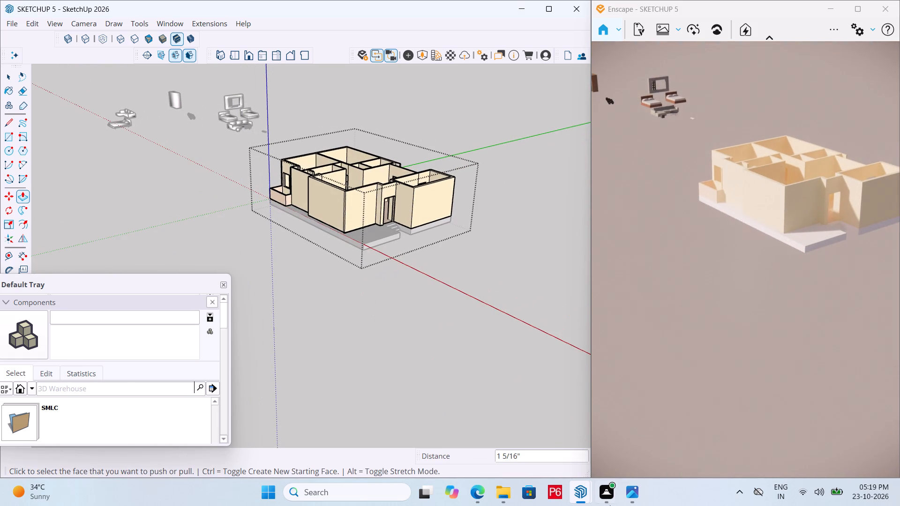
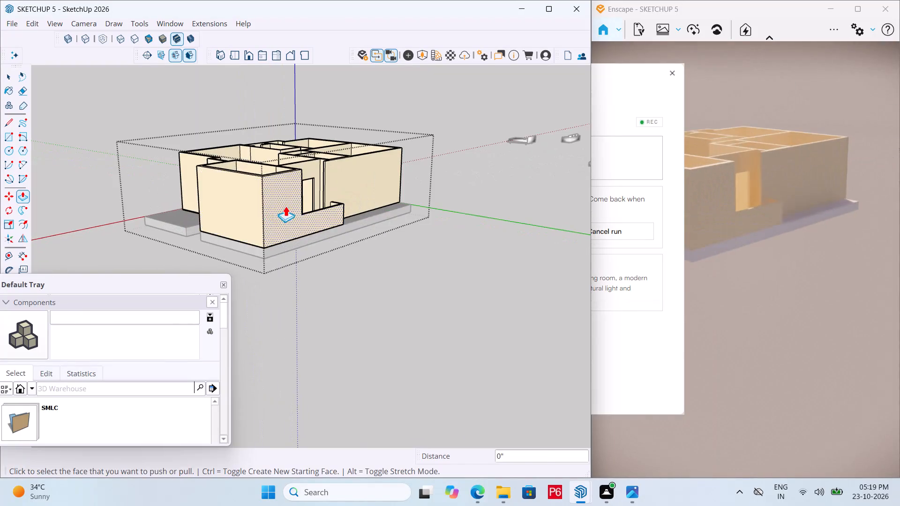
Examine the house model's rooms, partition walls and door openings from all sides and from close up.
middle_drag(291, 206, 498, 298)
middle_drag(328, 246, 313, 409)
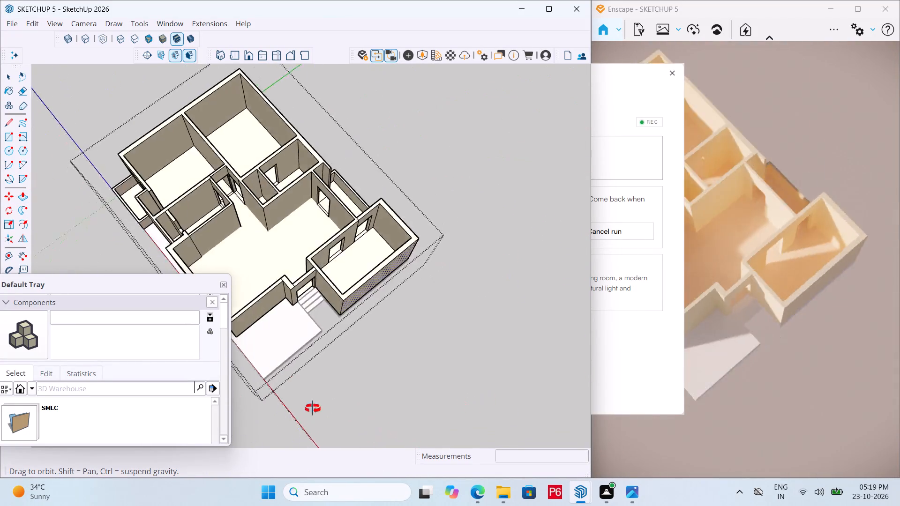
middle_drag(313, 409, 608, 336)
scroll(477, 243, down, 6)
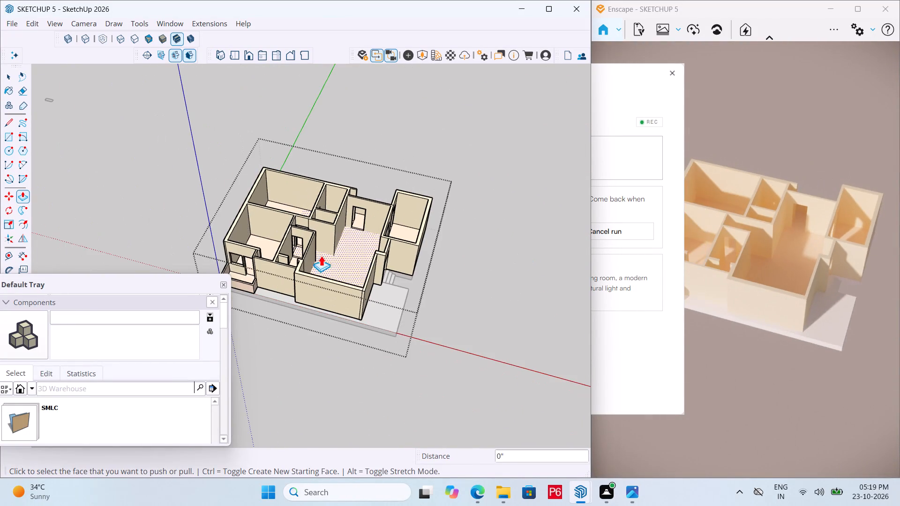
middle_drag(394, 283, 599, 287)
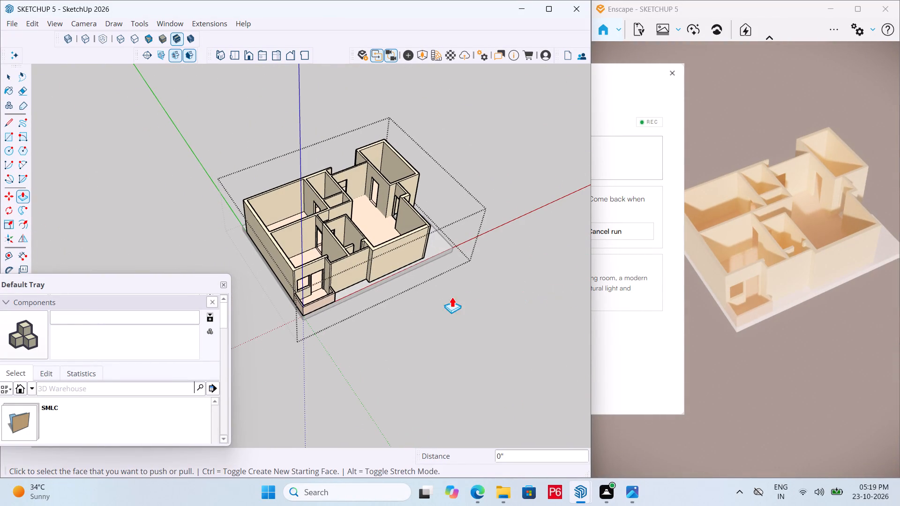
scroll(414, 253, down, 2)
middle_drag(412, 253, 81, 257)
middle_drag(282, 290, 218, 281)
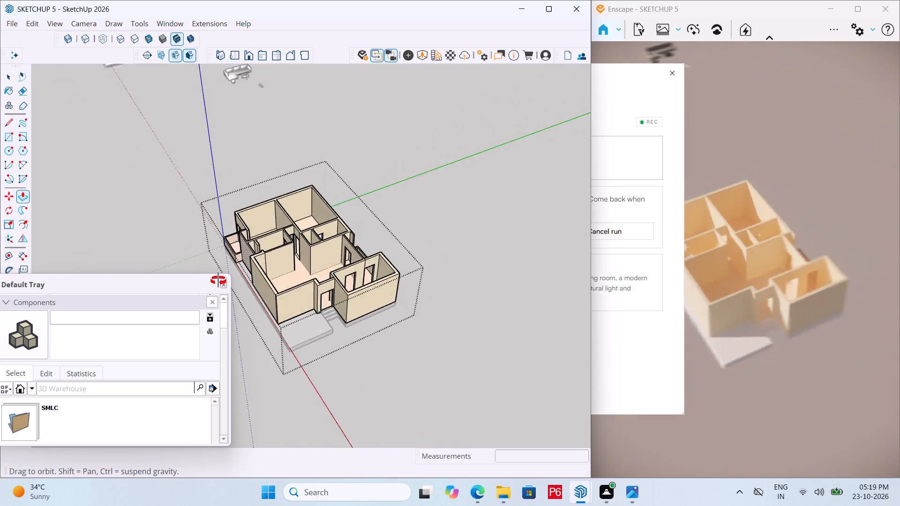
middle_drag(218, 281, 122, 277)
middle_drag(306, 250, 511, 269)
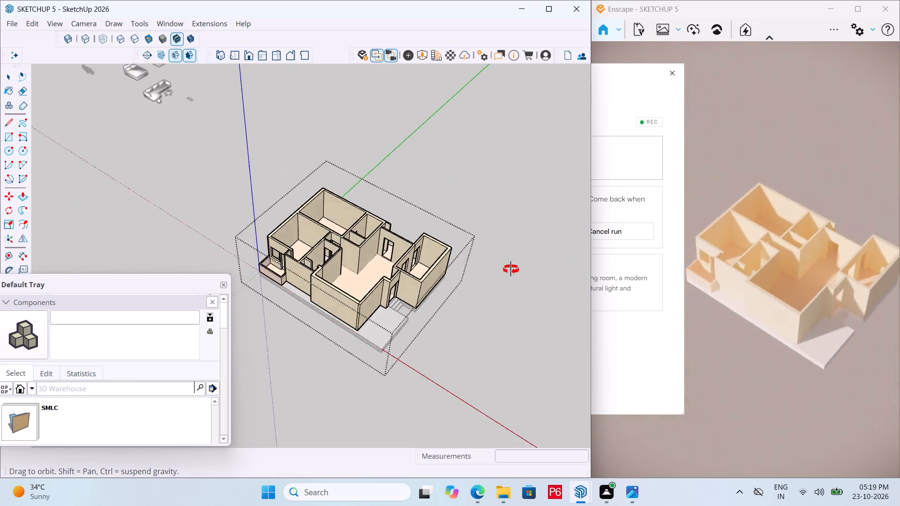
middle_drag(511, 269, 463, 306)
scroll(355, 271, up, 9)
middle_drag(443, 267, 396, 257)
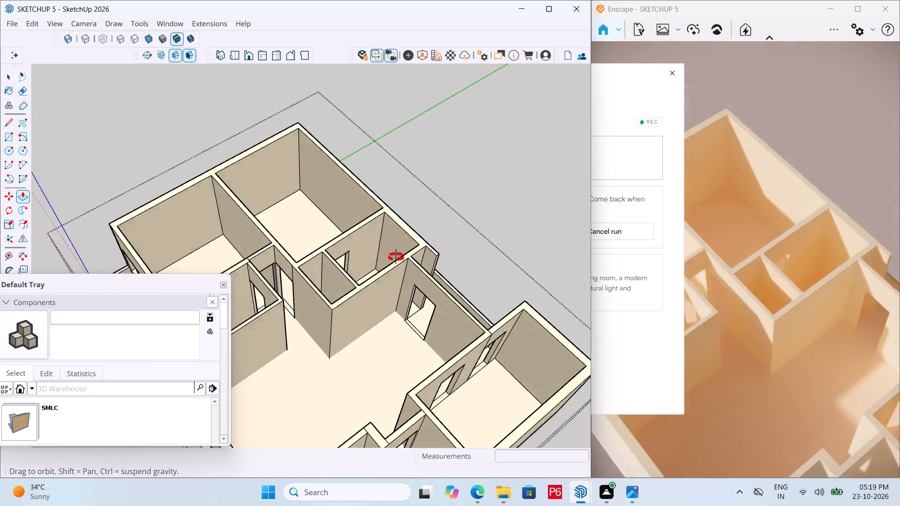
middle_drag(396, 257, 713, 314)
middle_drag(420, 276, 626, 257)
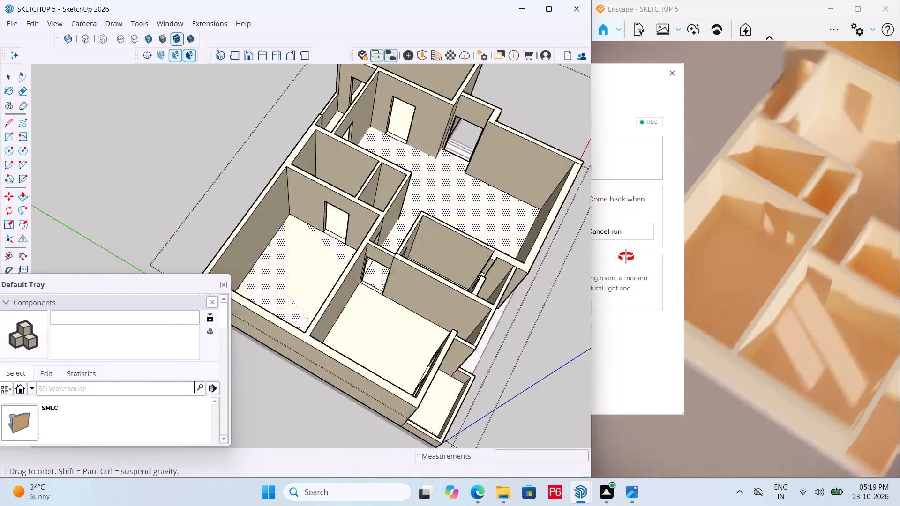
middle_drag(626, 257, 262, 253)
middle_drag(397, 284, 284, 272)
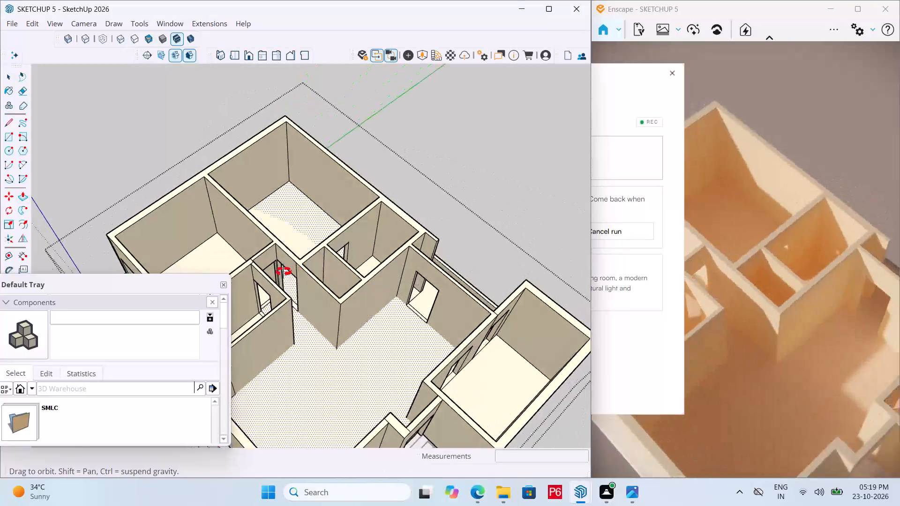
middle_drag(284, 272, 601, 340)
scroll(399, 232, up, 9)
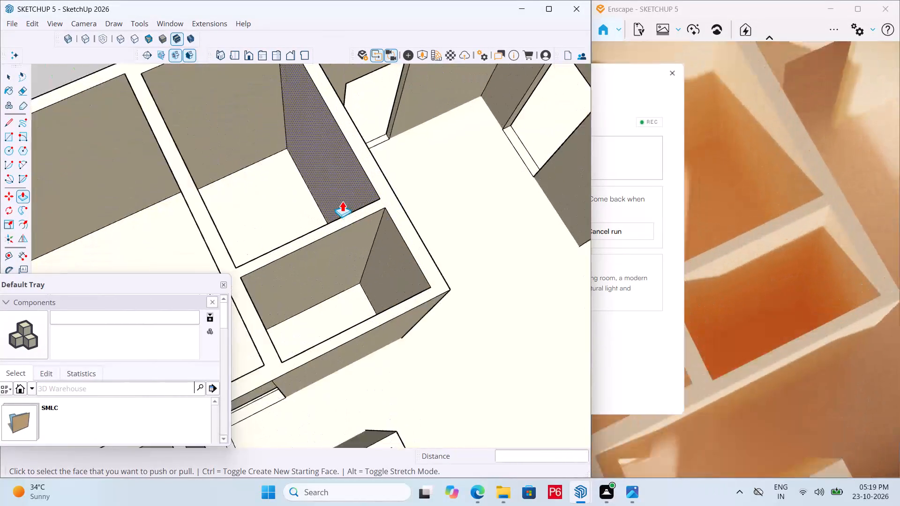
scroll(342, 201, up, 6)
middle_drag(338, 255, 600, 131)
scroll(459, 171, down, 7)
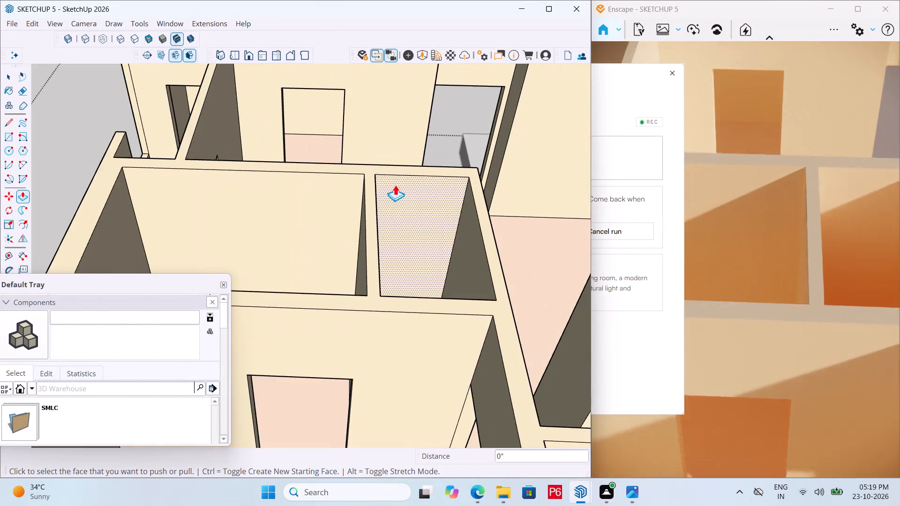
scroll(393, 185, down, 6)
middle_drag(462, 258, 363, 265)
scroll(461, 259, down, 1)
scroll(368, 237, down, 7)
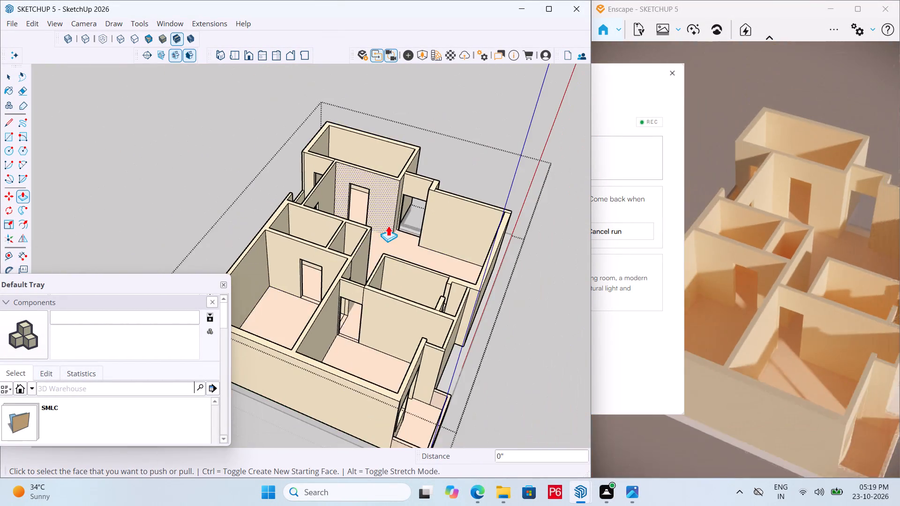
scroll(398, 219, down, 6)
scroll(454, 222, down, 1)
middle_drag(454, 222, 299, 263)
scroll(414, 287, up, 5)
scroll(333, 239, up, 3)
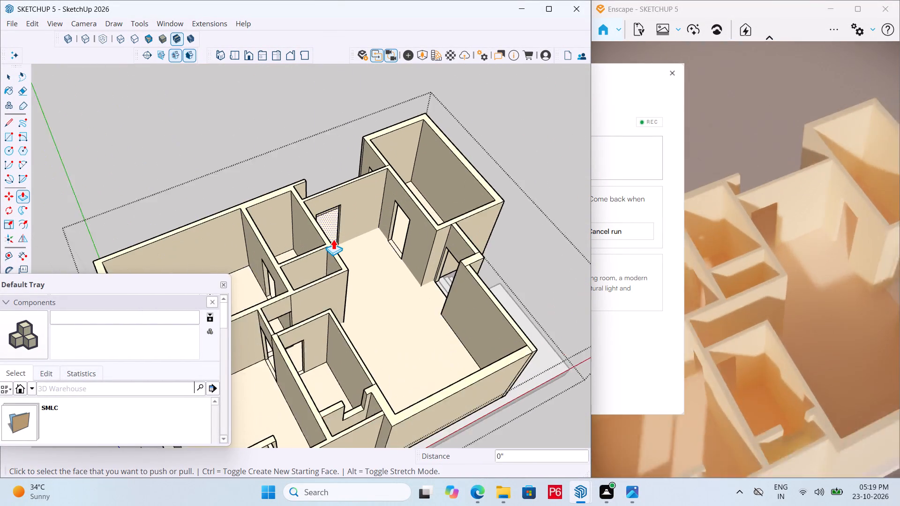
scroll(333, 239, up, 1)
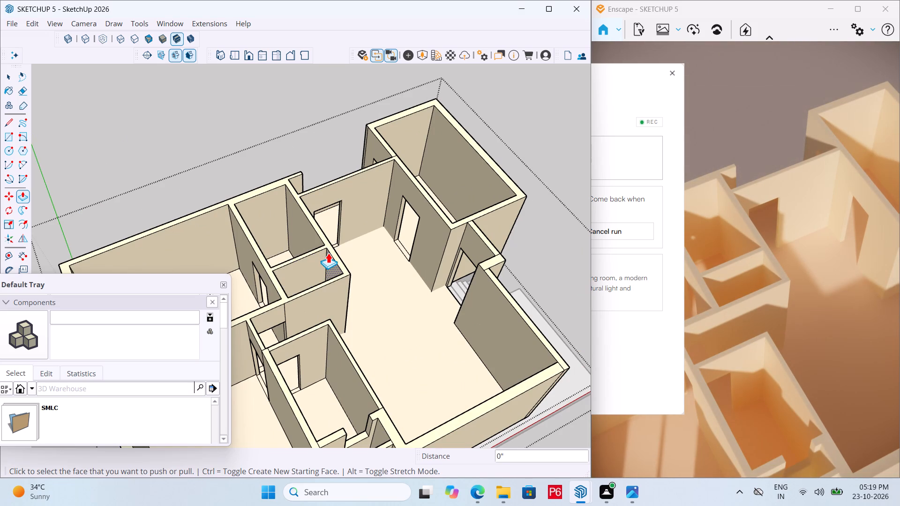
Save the model.
key(ctrl+s)
key(ctrl+s)
key(ctrl+s)
key(ctrl+s)
Leave the house group's editing mode and clear the selection.
scroll(294, 252, down, 6)
scroll(354, 213, down, 6)
middle_drag(314, 277, 286, 193)
key(space)
click(450, 207)
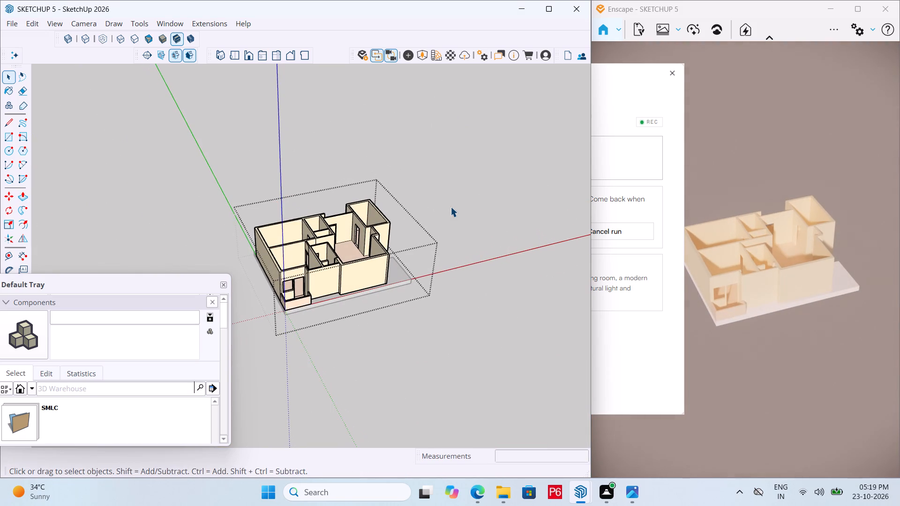
click(466, 214)
click(451, 213)
Move the two beds near the green axis, L-shaped sofa, round table and small side table together about 112 ft into the house's bedrooms and living room.
scroll(505, 200, down, 12)
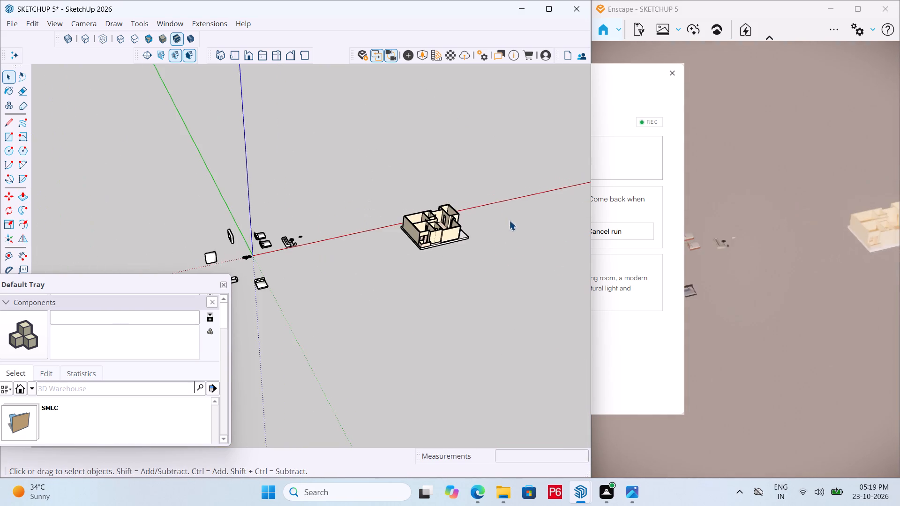
middle_drag(450, 222, 248, 285)
scroll(473, 289, up, 5)
click(414, 306)
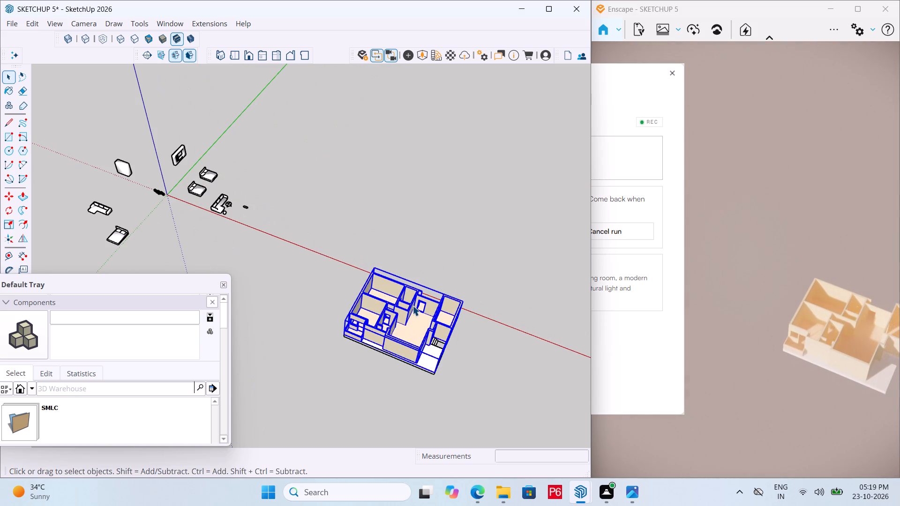
click(195, 189)
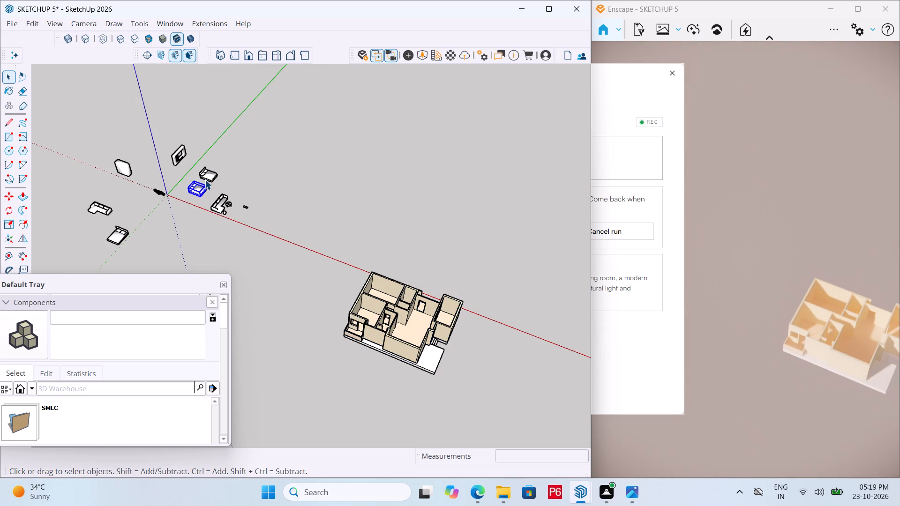
ctrl+click(206, 178)
ctrl+scroll(214, 210, up, 6)
ctrl+click(217, 208)
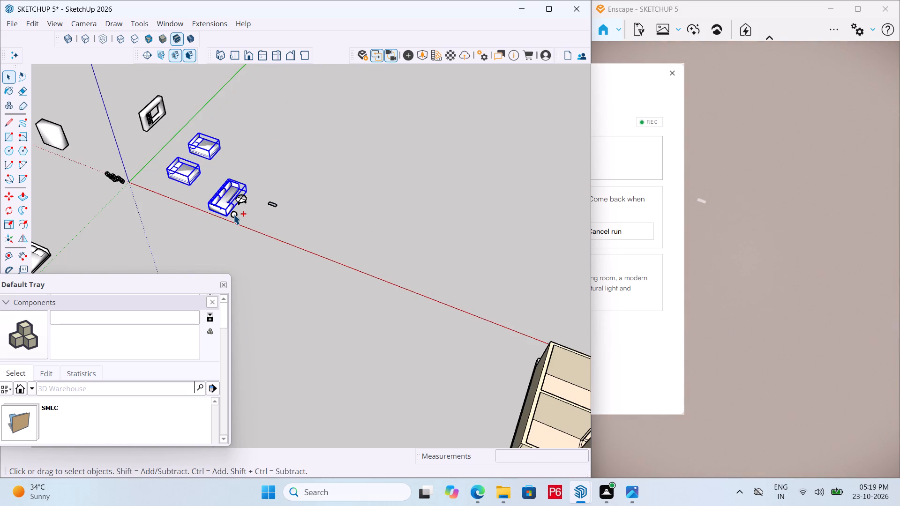
ctrl+click(234, 214)
ctrl+click(243, 200)
ctrl+scroll(276, 205, up, 6)
ctrl+scroll(315, 201, down, 12)
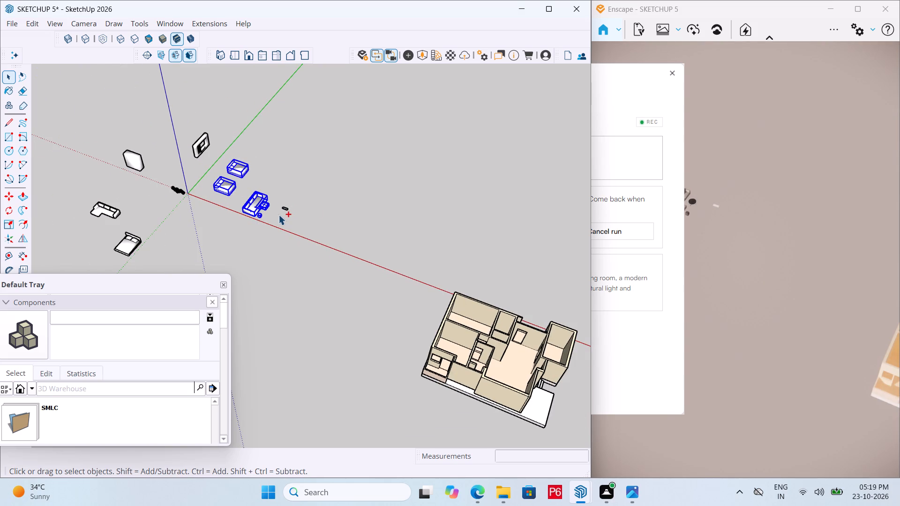
ctrl+scroll(279, 211, down, 3)
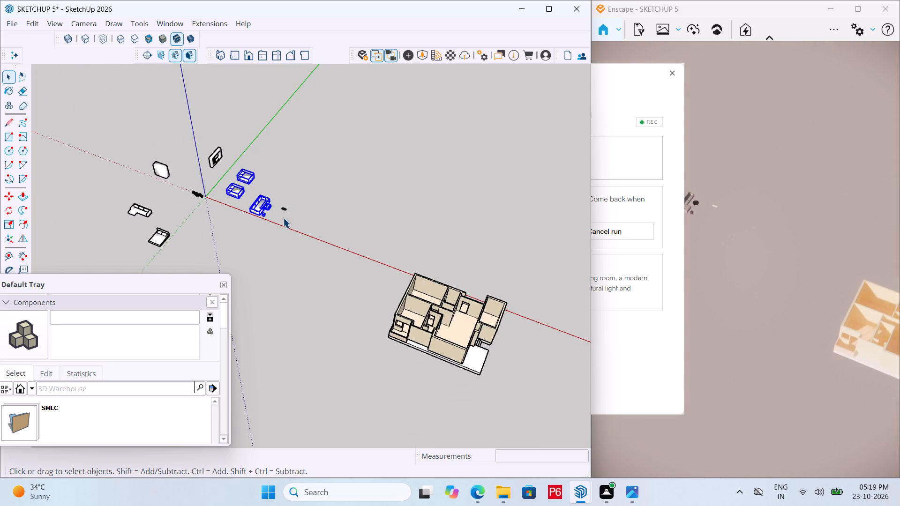
scroll(283, 218, up, 6)
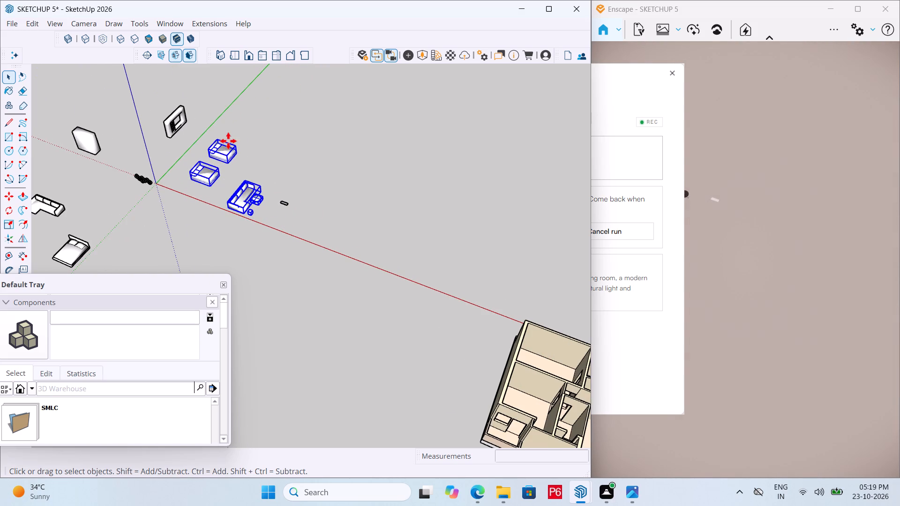
key(m)
scroll(182, 183, up, 20)
scroll(182, 183, up, 2)
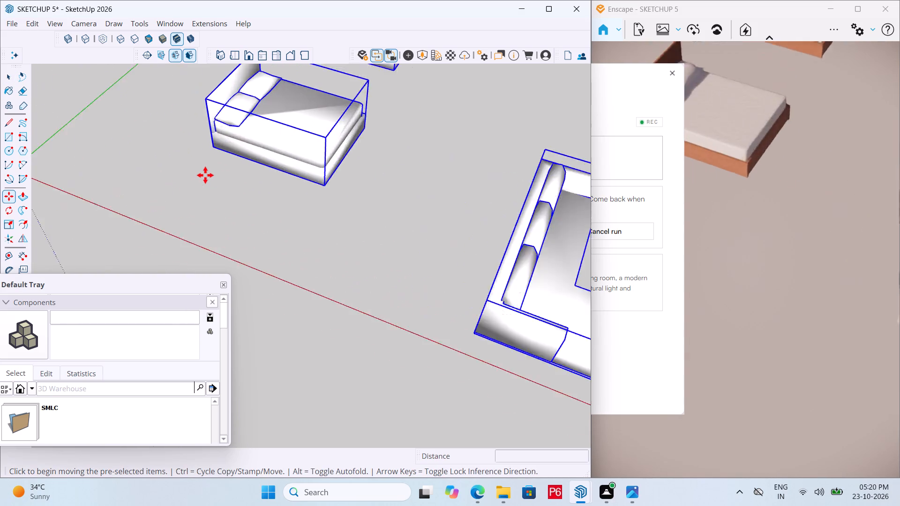
scroll(205, 175, up, 8)
click(218, 121)
scroll(238, 152, down, 3)
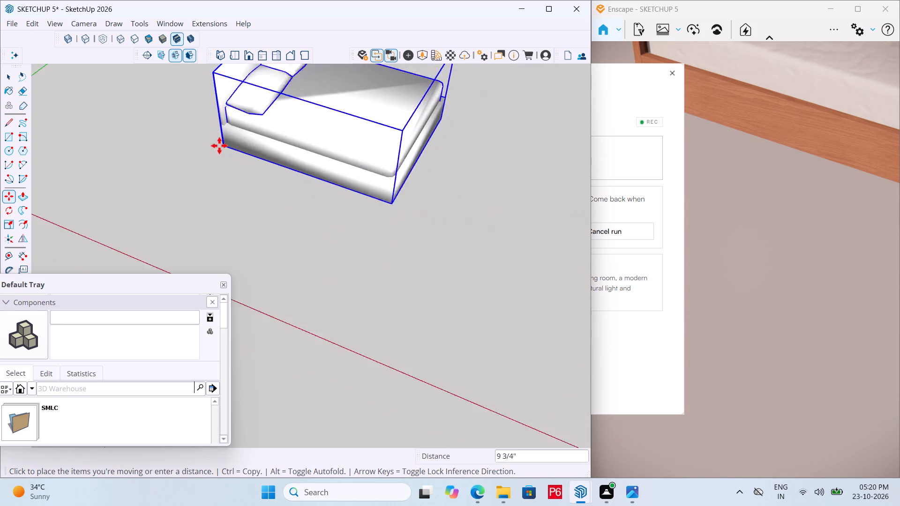
scroll(219, 146, down, 20)
scroll(219, 146, down, 17)
scroll(312, 242, up, 5)
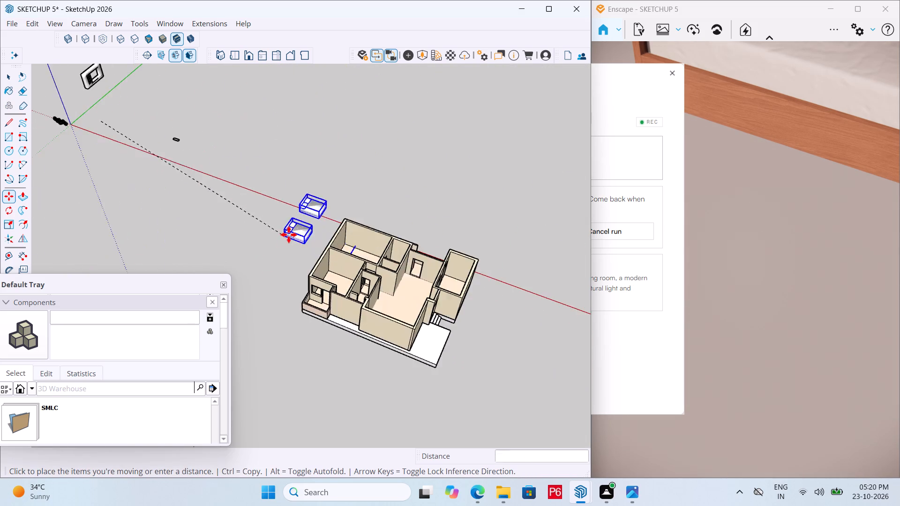
scroll(289, 235, up, 15)
scroll(266, 284, up, 2)
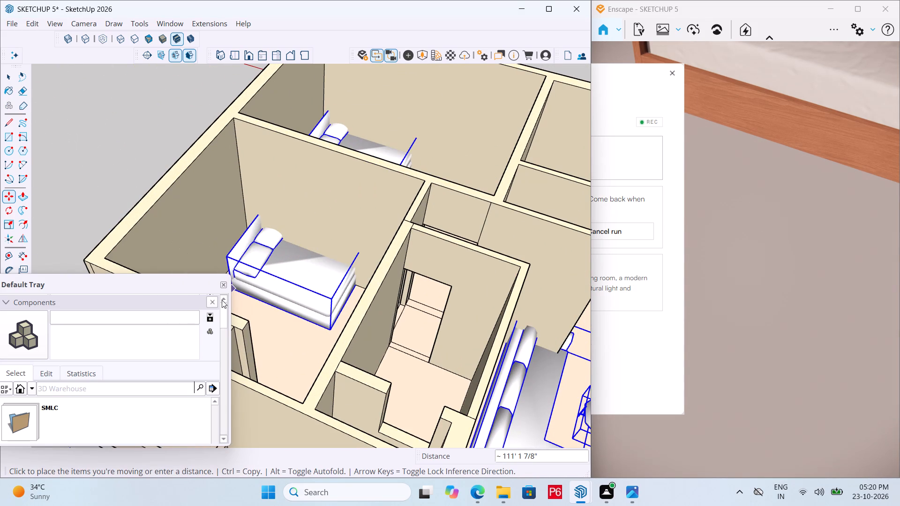
scroll(296, 269, down, 7)
middle_drag(300, 279, 178, 310)
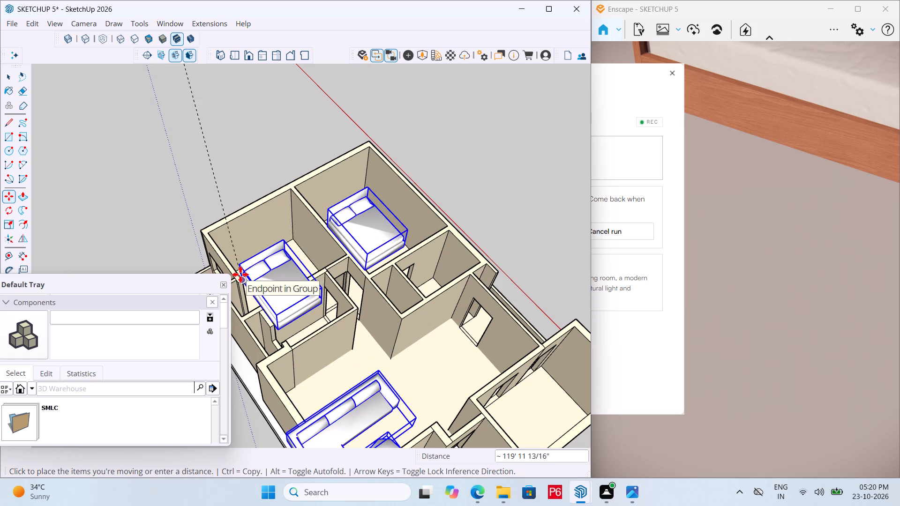
middle_drag(240, 273, 160, 257)
scroll(160, 257, down, 1)
scroll(385, 228, down, 6)
middle_drag(428, 228, 187, 294)
scroll(427, 228, down, 1)
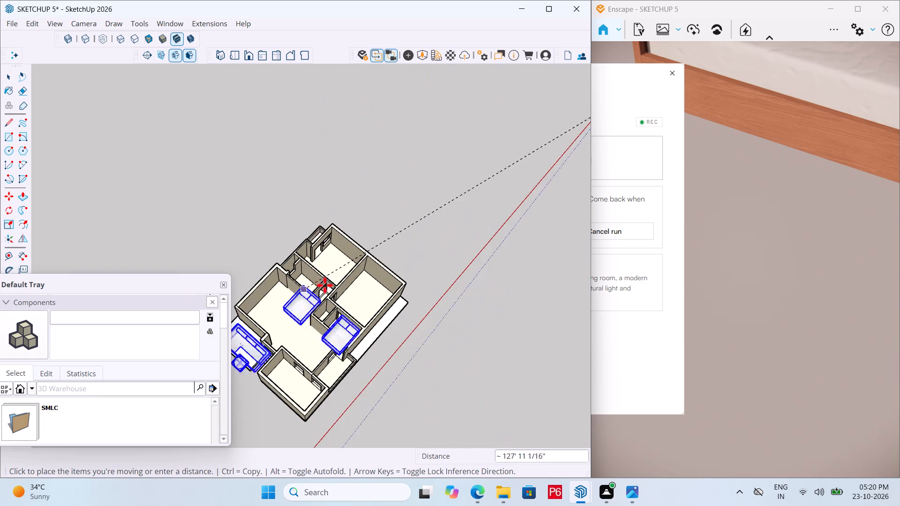
scroll(326, 278, up, 6)
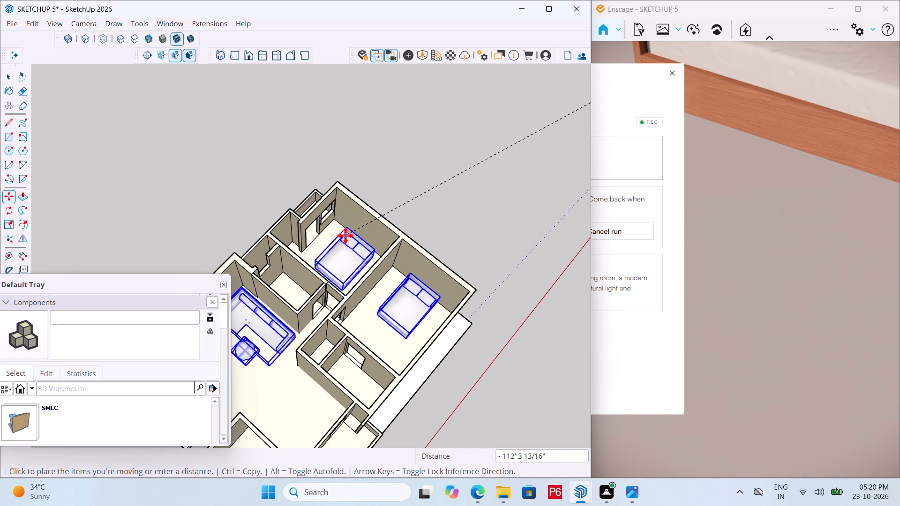
click(345, 236)
scroll(364, 213, down, 5)
middle_drag(295, 261, 496, 230)
key(space)
click(499, 228)
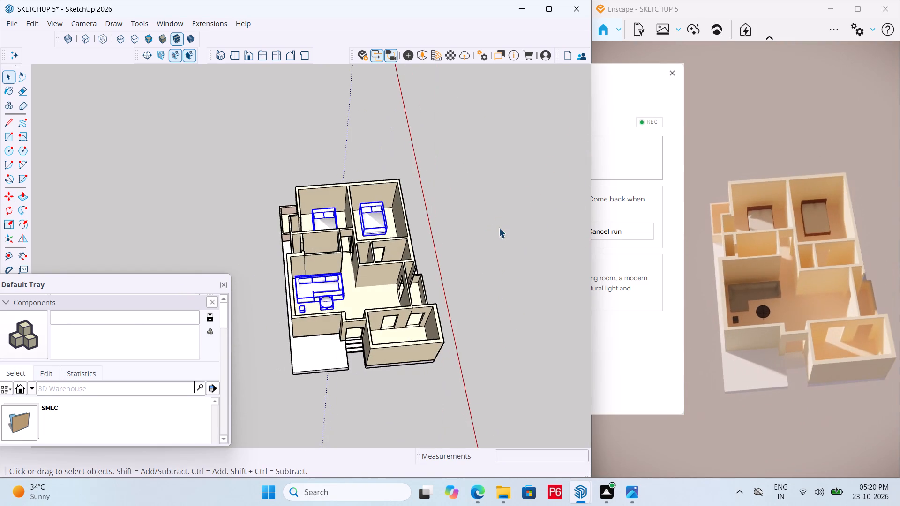
Save the model with the furniture in the house.
middle_drag(368, 276, 459, 210)
key(ctrl+s)
key(ctrl+s)
key(ctrl+s)
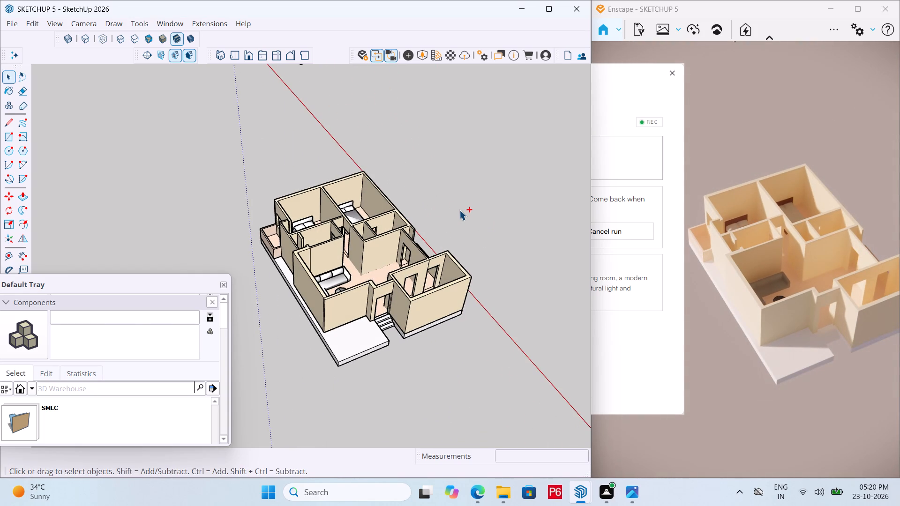
key(ctrl+s)
key(ctrl+s)
key(ctrl+s)
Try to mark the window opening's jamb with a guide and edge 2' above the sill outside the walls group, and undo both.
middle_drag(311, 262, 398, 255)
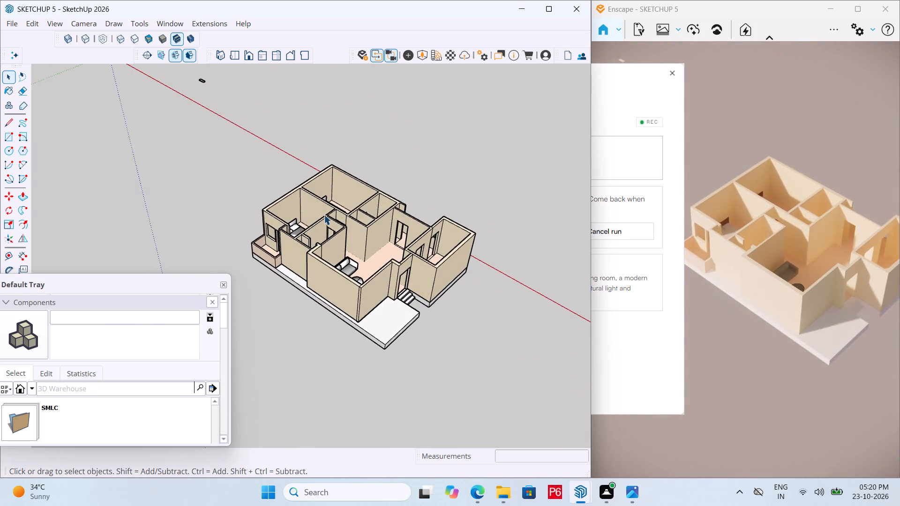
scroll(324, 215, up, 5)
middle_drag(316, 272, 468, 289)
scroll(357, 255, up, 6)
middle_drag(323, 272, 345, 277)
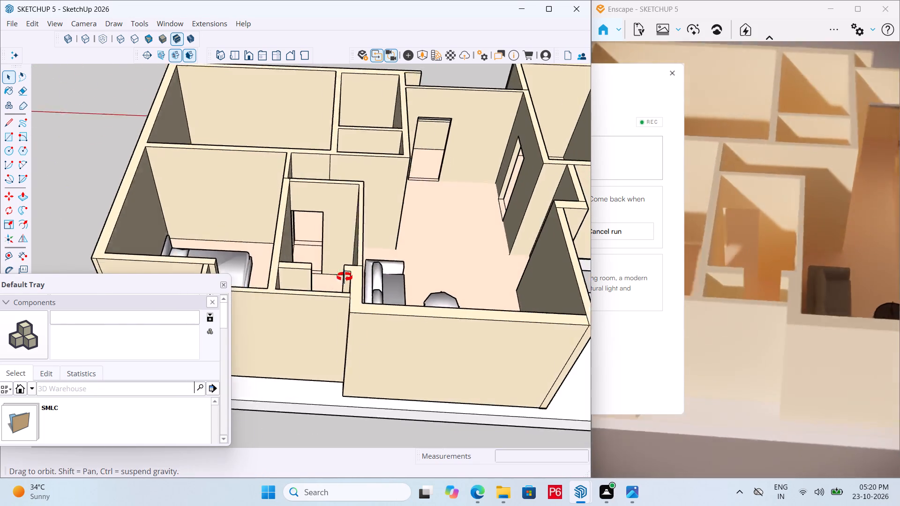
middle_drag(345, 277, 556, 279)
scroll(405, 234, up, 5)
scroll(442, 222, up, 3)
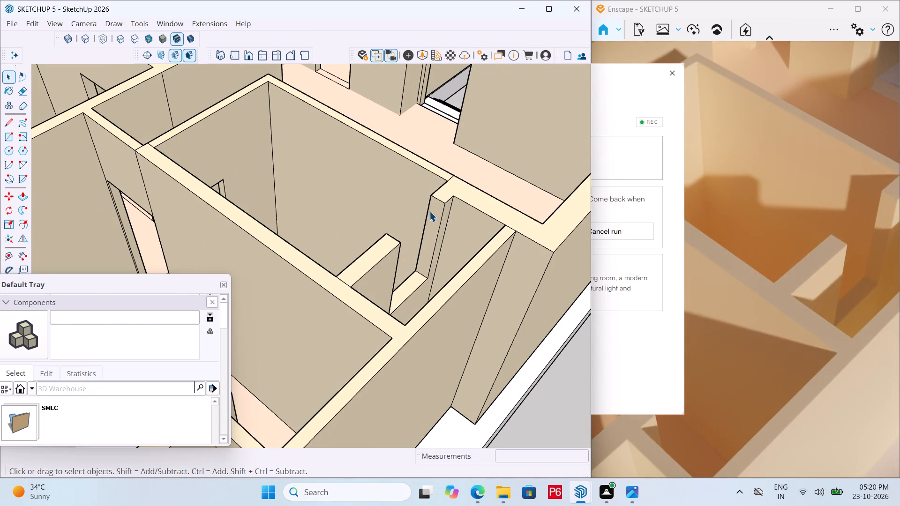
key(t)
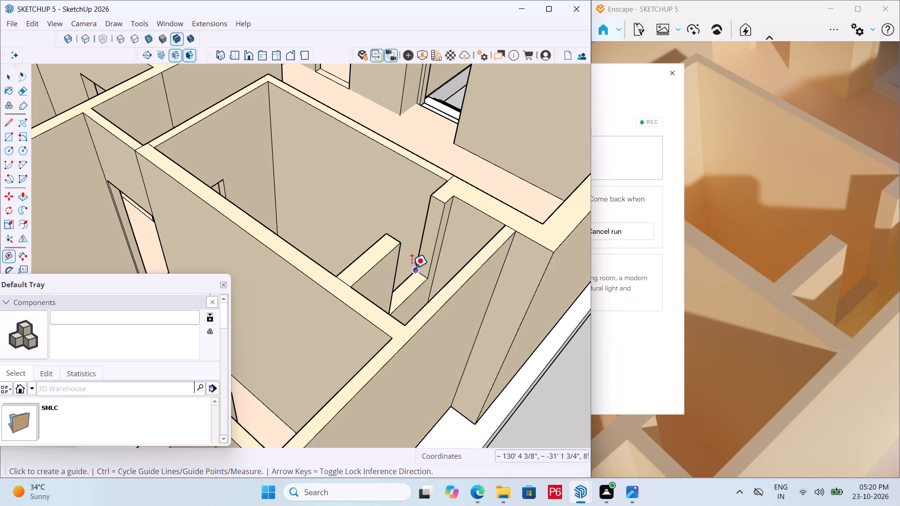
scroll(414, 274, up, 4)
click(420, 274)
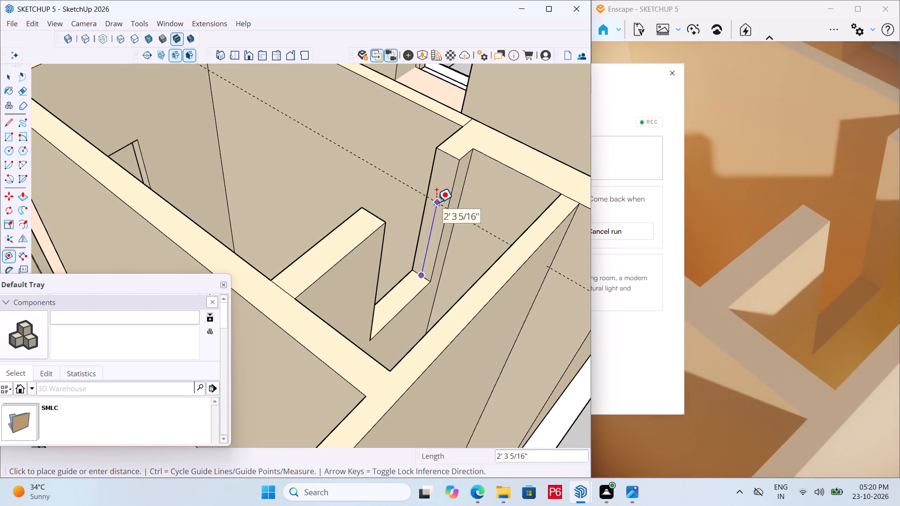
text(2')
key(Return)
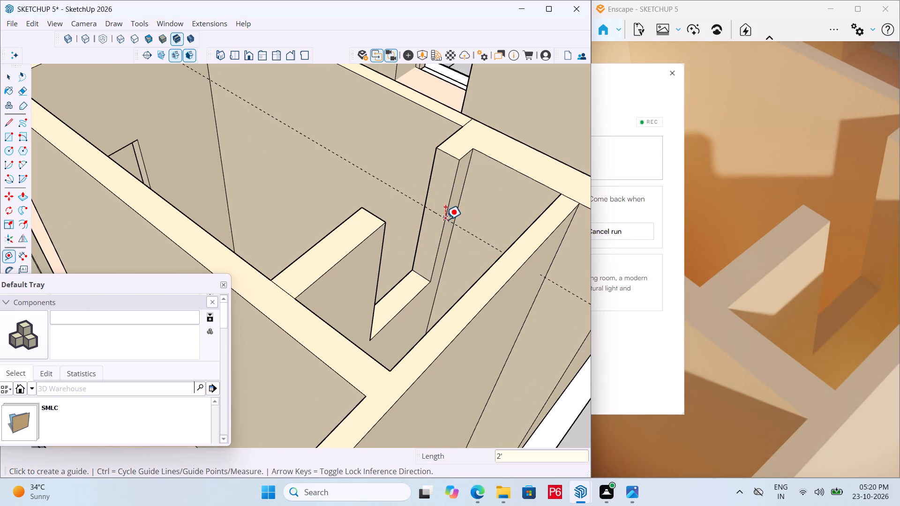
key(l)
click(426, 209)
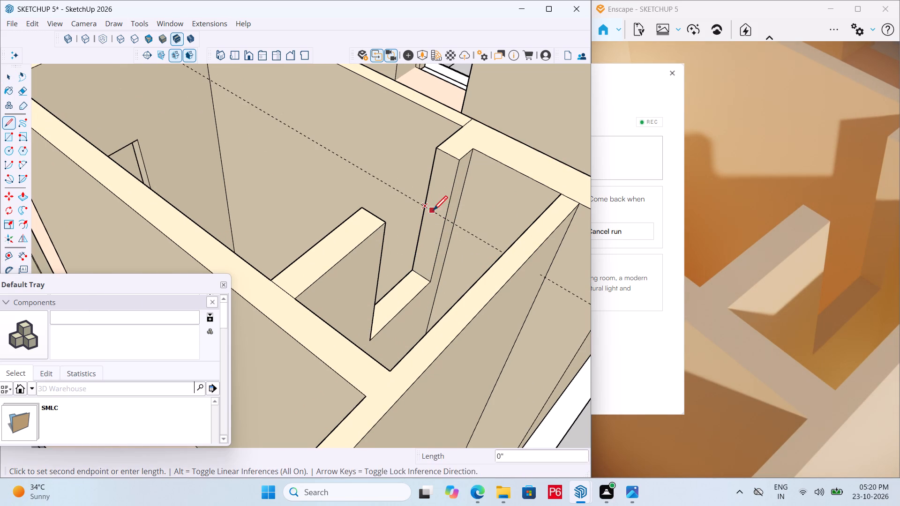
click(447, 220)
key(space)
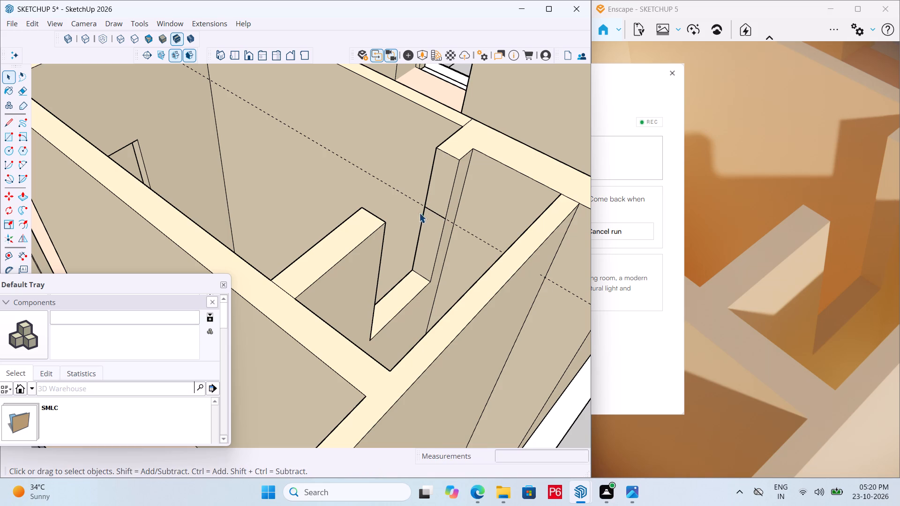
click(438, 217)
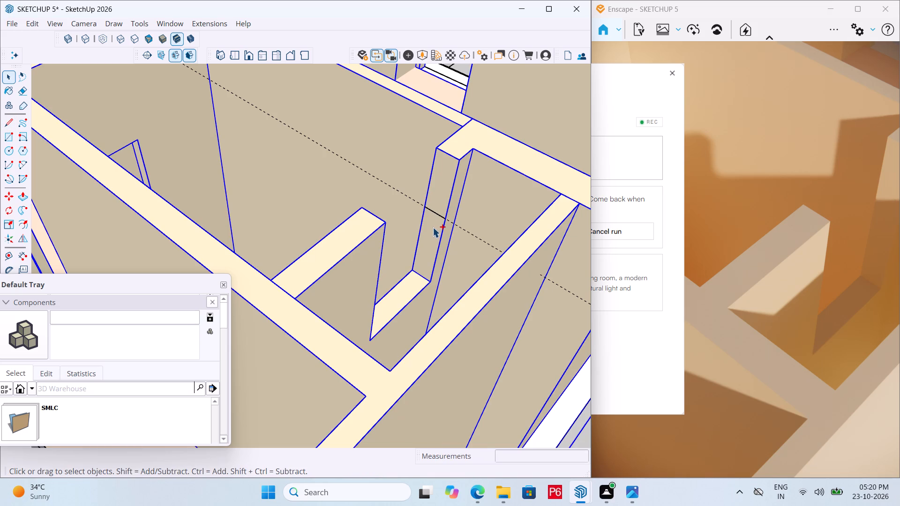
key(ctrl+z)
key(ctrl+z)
Open the house walls group for editing and place a guide 2' above the sill of the small room's window opening.
triple_click(436, 214)
double_click(436, 213)
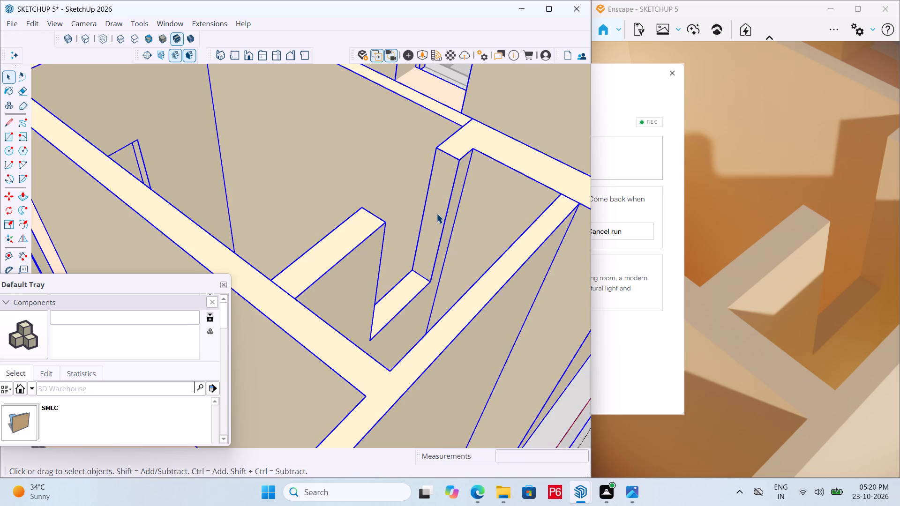
key(t)
click(421, 270)
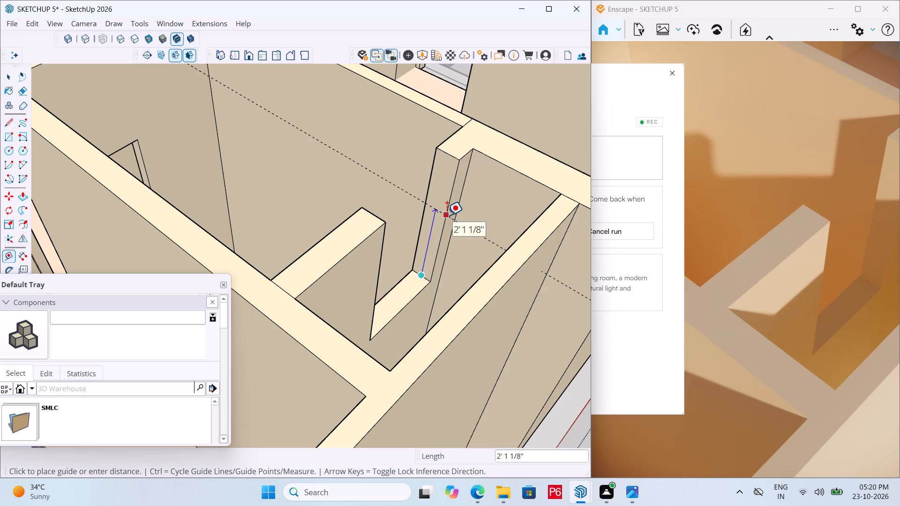
key(1)
key(BackSpace)
text(2')
key(Return)
Draw an edge across the window opening's jamb along the guide and erase the guide.
scroll(446, 220, up, 4)
key(l)
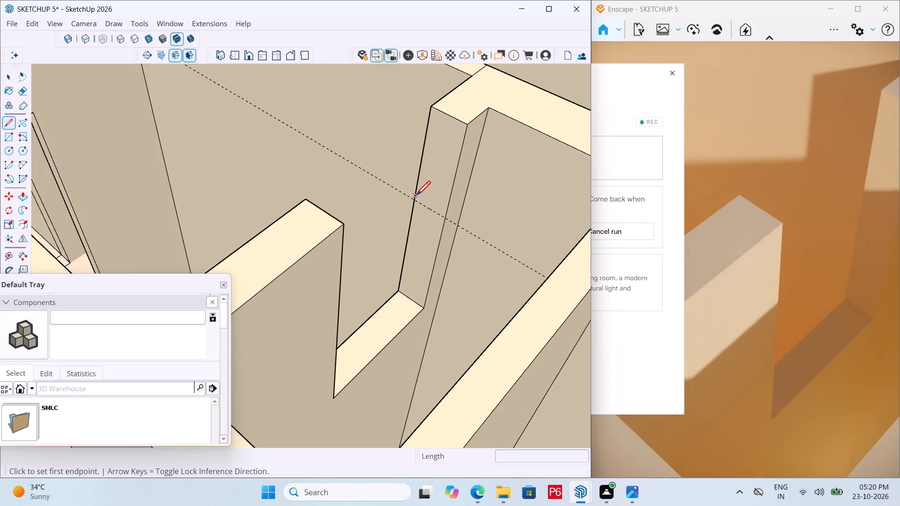
click(415, 197)
click(446, 217)
key(space)
scroll(407, 190, down, 2)
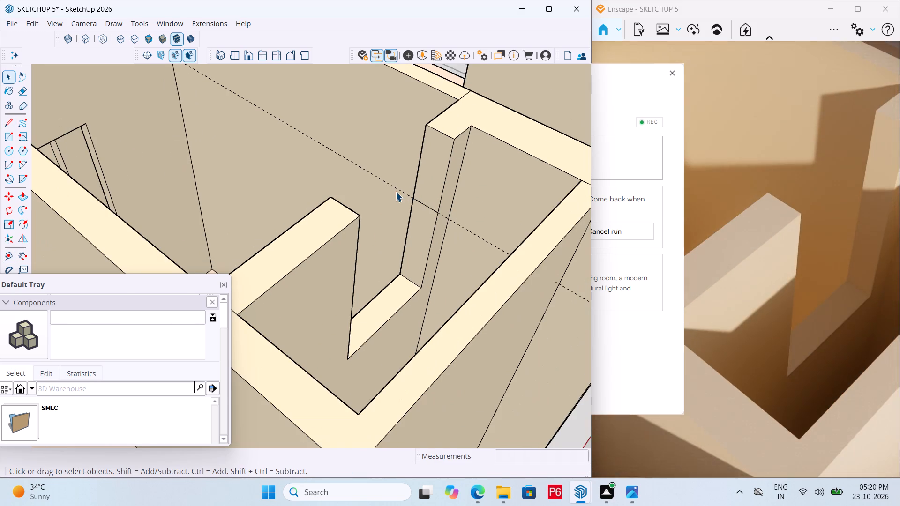
key(e)
drag(387, 183, 392, 165)
click(392, 164)
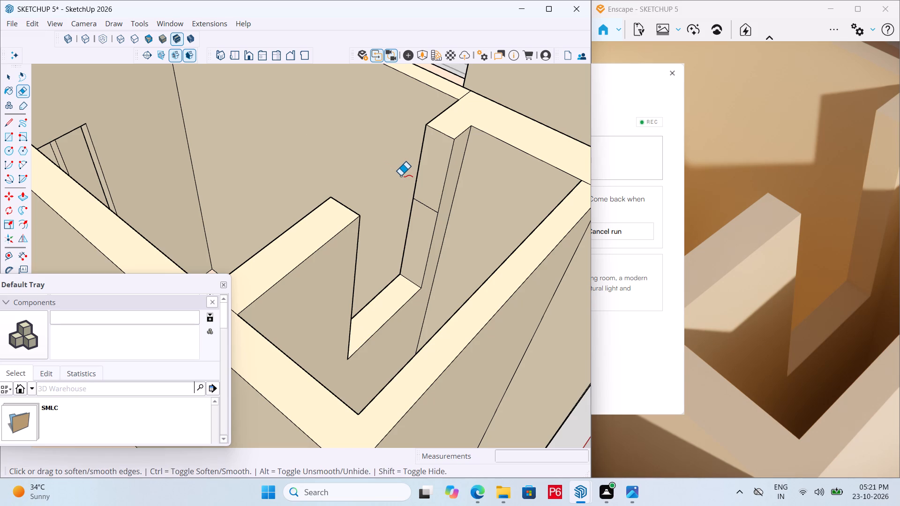
Save the model with the divided window jamb.
key(ctrl+s)
key(ctrl+s)
key(ctrl+s)
Push/Pull the upper jamb face about 2' 1 3/8" across the opening to close the wall above the window, and erase the leftover top edge.
key(p)
click(434, 179)
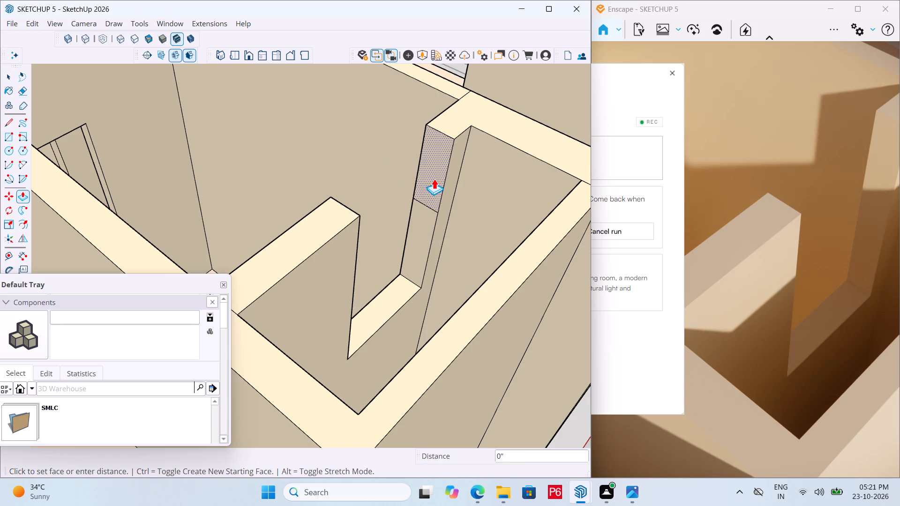
drag(356, 262, 360, 256)
scroll(352, 203, up, 5)
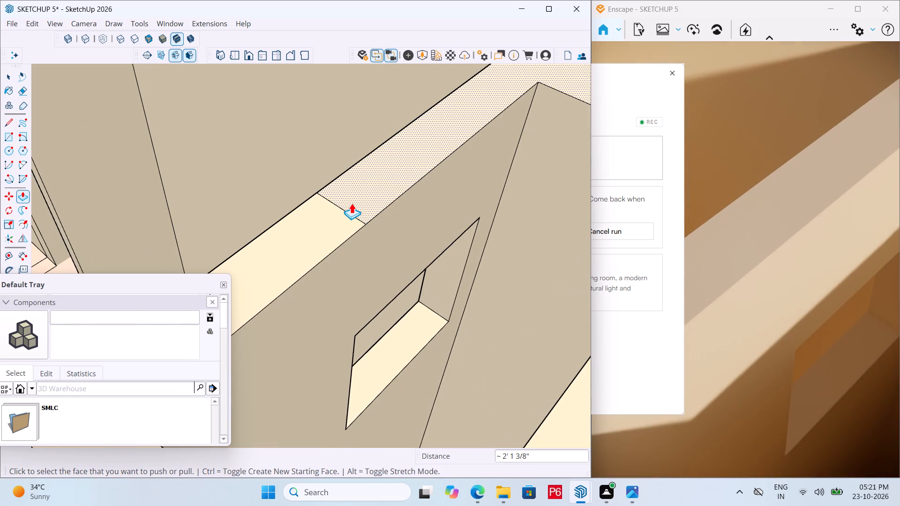
key(e)
drag(352, 202, 337, 209)
scroll(287, 237, down, 3)
Save the model with the wall closed above the window.
middle_drag(287, 243, 664, 203)
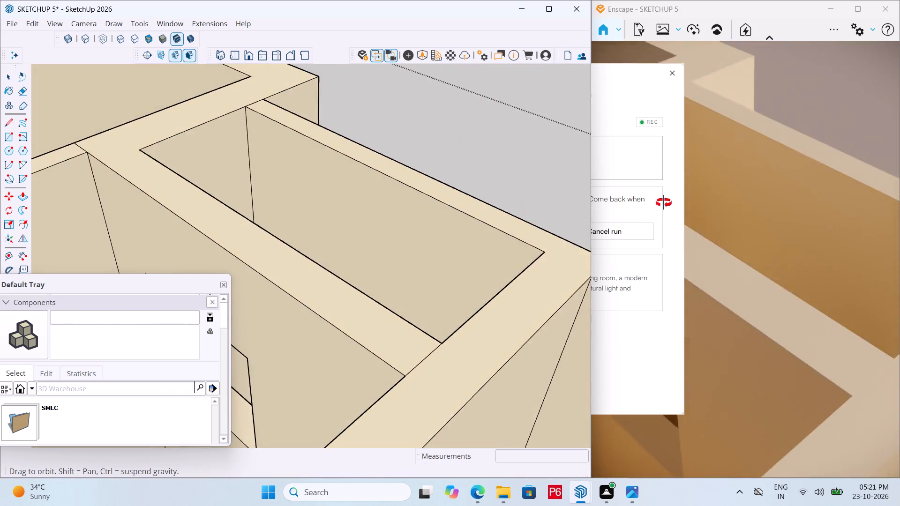
middle_drag(664, 203, 653, 203)
scroll(438, 205, down, 13)
key(ctrl+s)
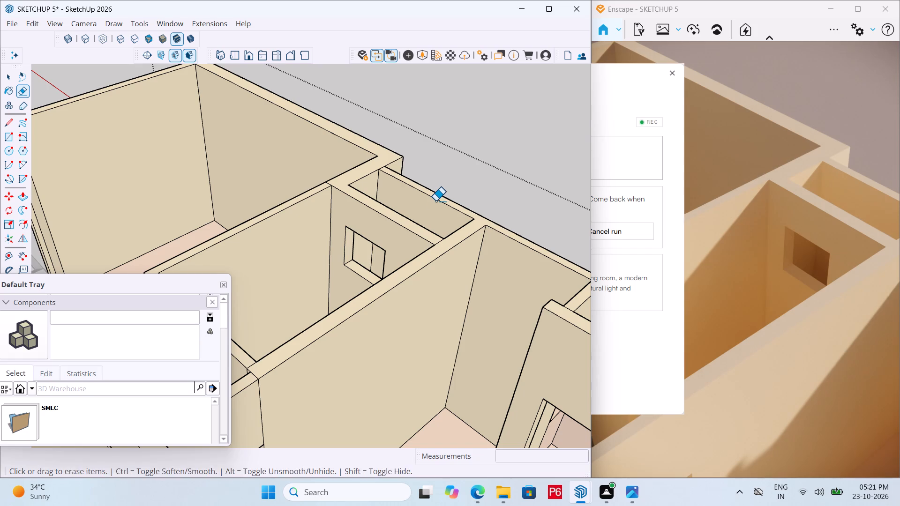
key(ctrl+s)
key(ctrl+s)
key(ctrl+s)
key(ctrl+s)
key(ctrl+s)
key(ctrl+s)
Leave the house walls group's editing mode and clear the selection.
scroll(406, 182, down, 6)
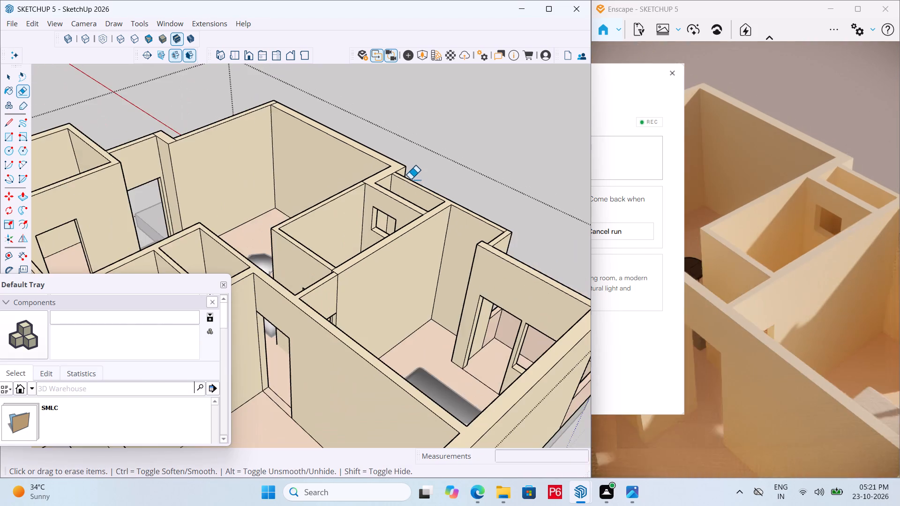
scroll(494, 198, down, 6)
middle_drag(474, 227, 549, 215)
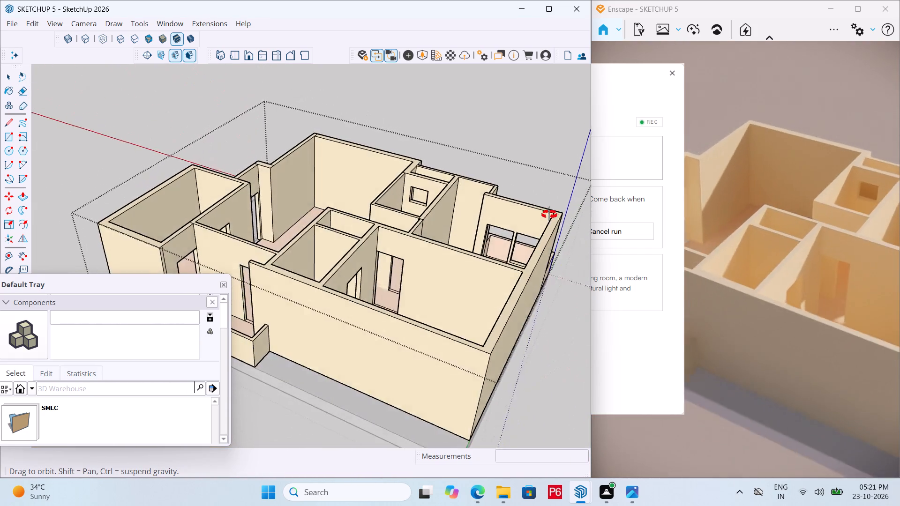
middle_drag(549, 215, 22, 229)
middle_drag(371, 216, 101, 238)
scroll(361, 208, down, 6)
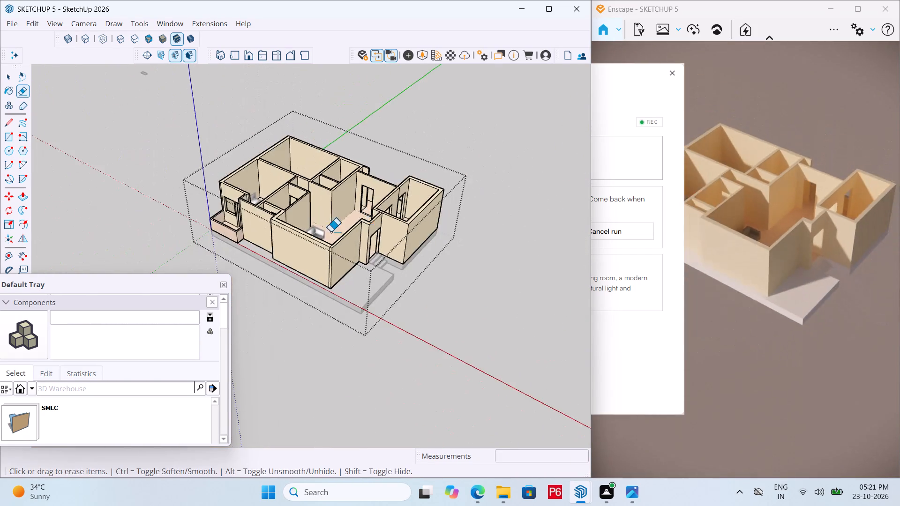
middle_drag(307, 235, 232, 236)
key(space)
click(472, 315)
double_click(432, 319)
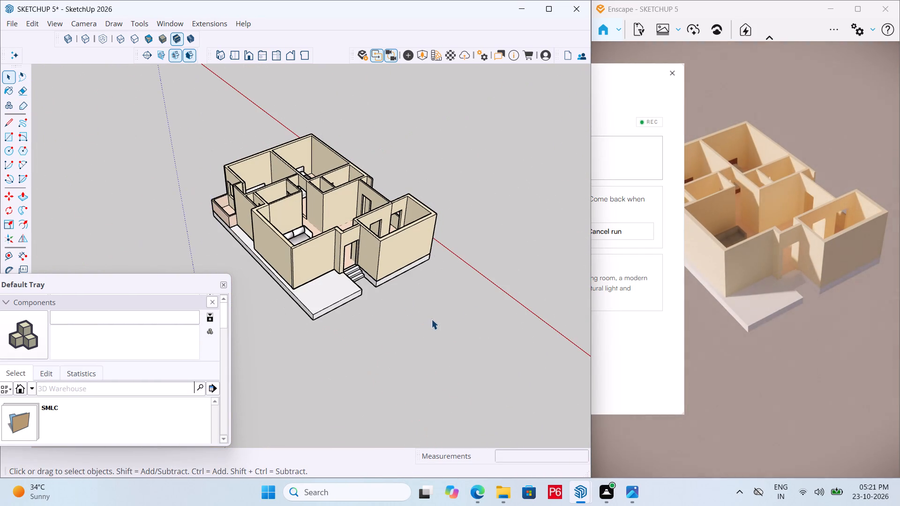
Save the model.
scroll(330, 240, up, 5)
middle_drag(304, 251, 256, 248)
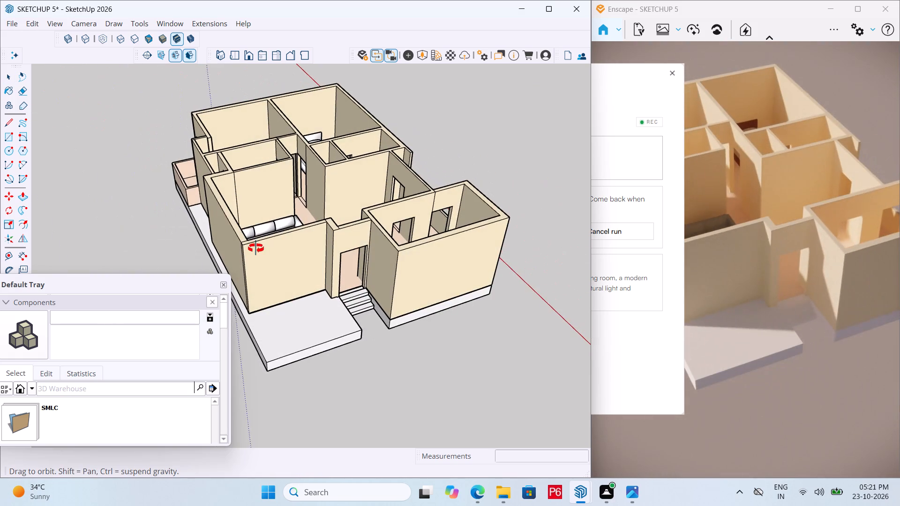
middle_drag(256, 248, 259, 248)
key(ctrl+s)
key(ctrl+s)
key(ctrl+s)
key(ctrl+s)
key(ctrl+s)
key(ctrl+s)
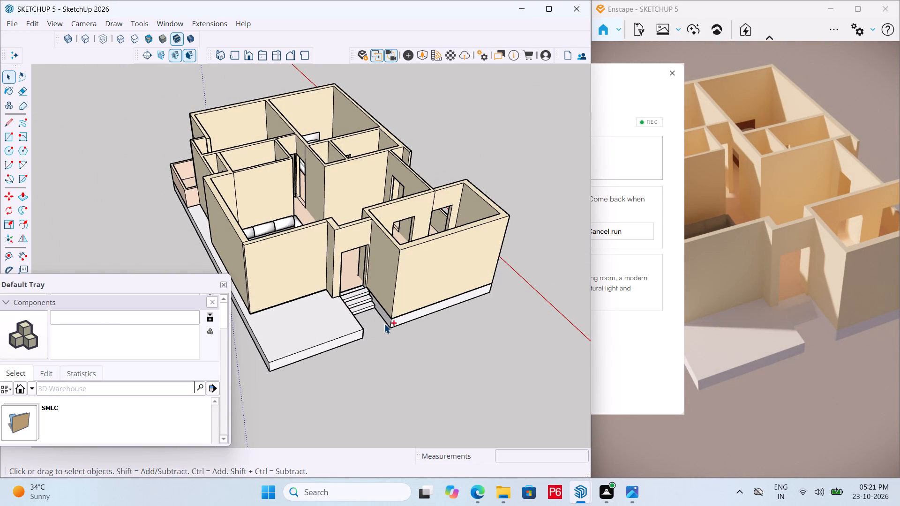
key(ctrl+s)
Examine the front entrance, checking how its doorway, steps and adjoining base slab meet.
scroll(367, 278, up, 13)
middle_drag(369, 297, 418, 294)
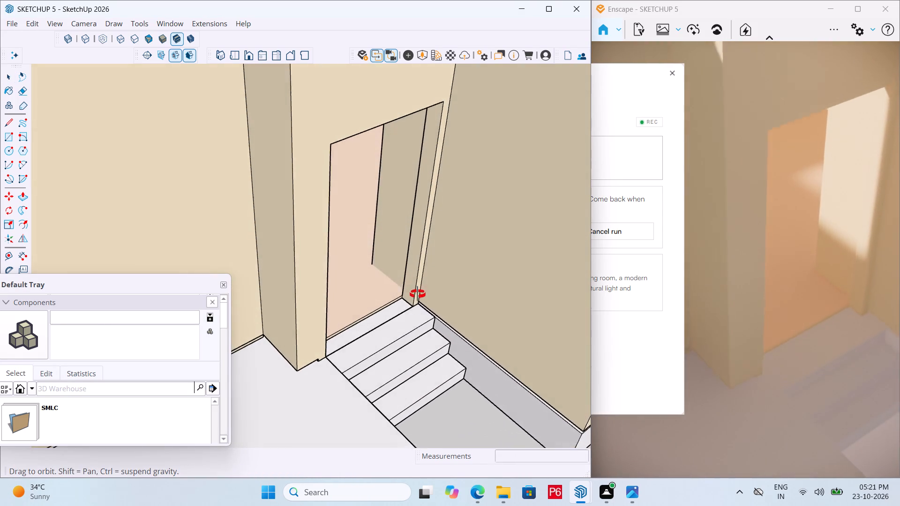
middle_drag(418, 294, 414, 299)
scroll(306, 326, down, 11)
middle_drag(348, 324, 298, 309)
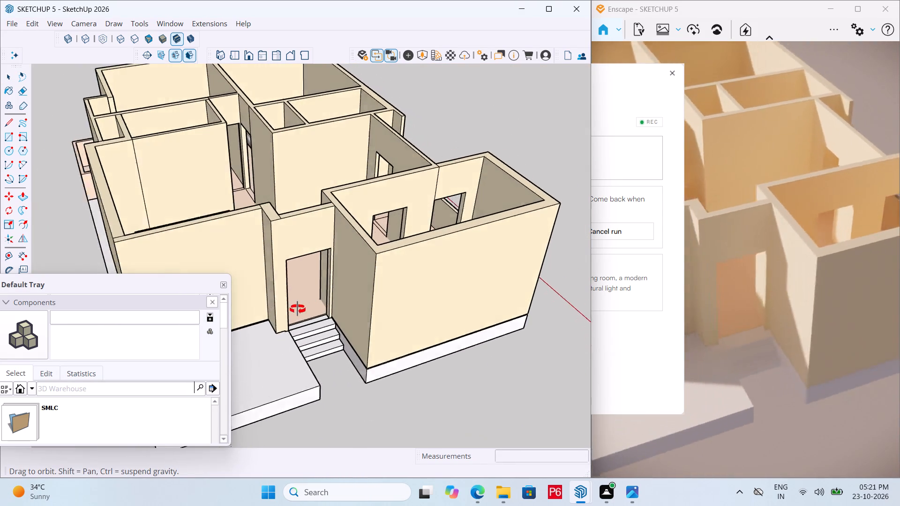
middle_drag(298, 309, 359, 308)
scroll(353, 324, up, 18)
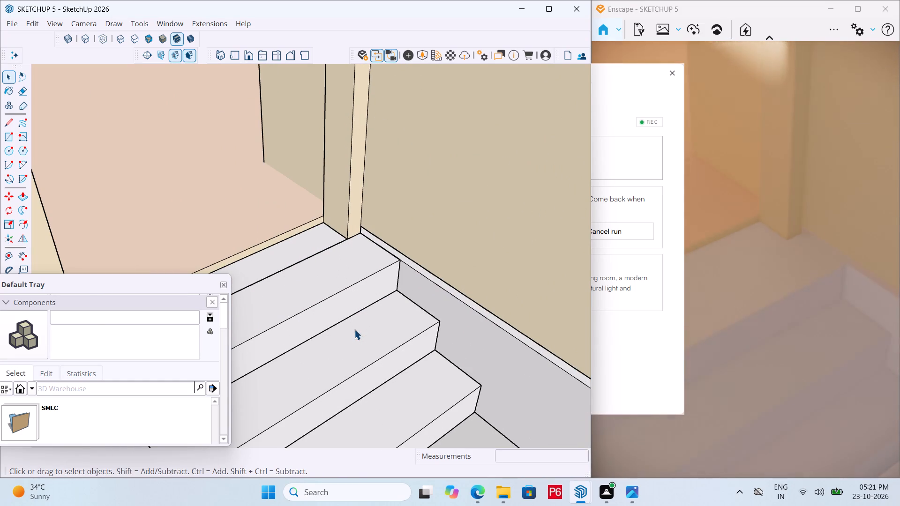
scroll(386, 308, down, 17)
middle_drag(395, 304, 257, 316)
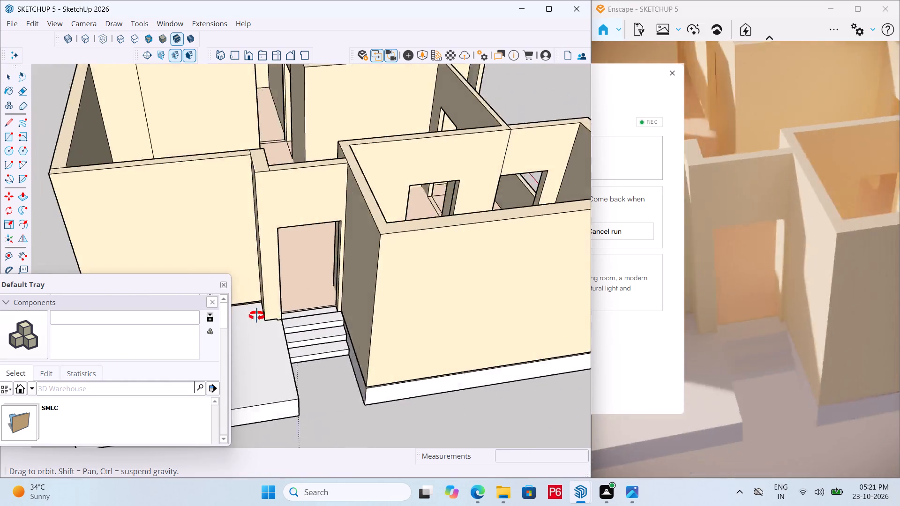
middle_drag(257, 316, 280, 313)
middle_drag(293, 315, 338, 317)
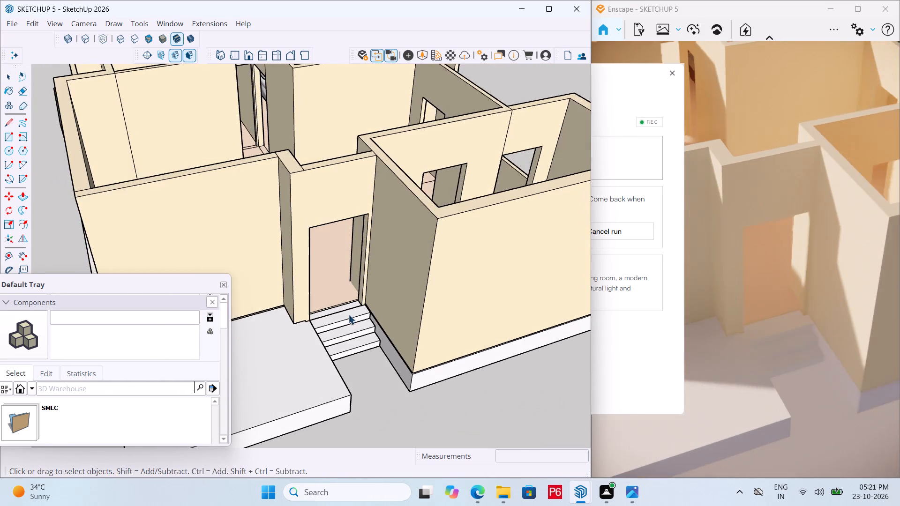
scroll(395, 307, down, 7)
middle_drag(377, 309, 241, 309)
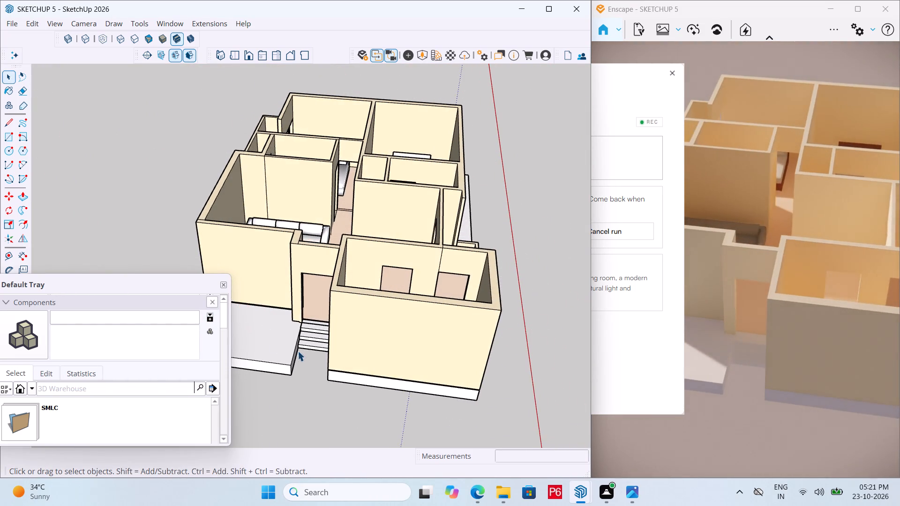
Open the base slab group and Push/Pull its side face beside the entrance steps back about 2' 11", away from the steps.
scroll(299, 352, up, 5)
middle_drag(280, 341, 222, 324)
scroll(260, 316, up, 3)
scroll(461, 237, down, 7)
scroll(316, 314, up, 1)
middle_drag(300, 317, 240, 314)
scroll(296, 302, up, 5)
click(288, 312)
click(285, 308)
double_click(281, 308)
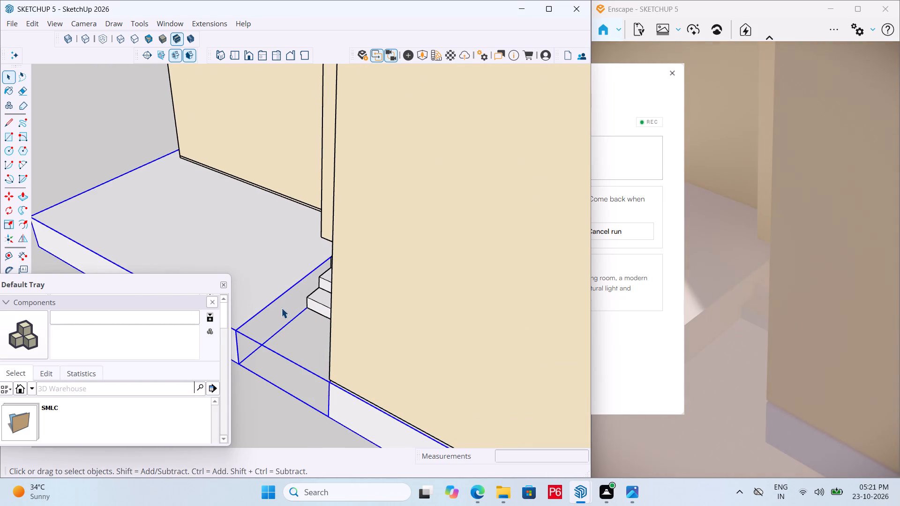
click(275, 309)
key(p)
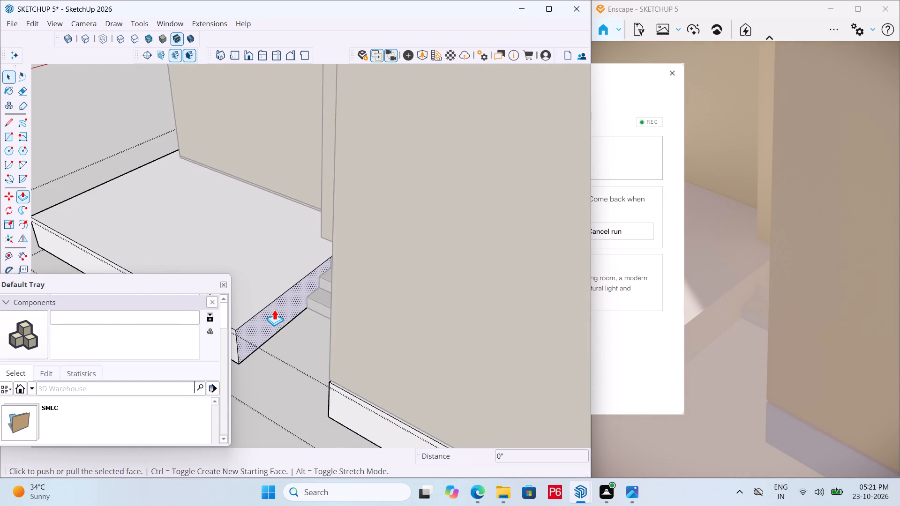
click(274, 309)
click(219, 268)
Open the top entrance step and Push/Pull its end face outward about 3 1/4" toward the doorway pier.
middle_drag(321, 279, 487, 266)
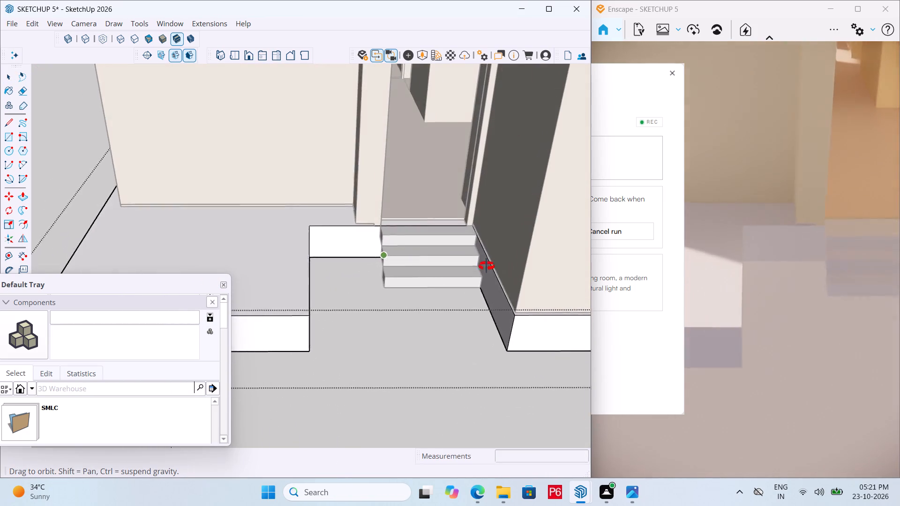
middle_drag(487, 266, 634, 299)
scroll(392, 242, up, 11)
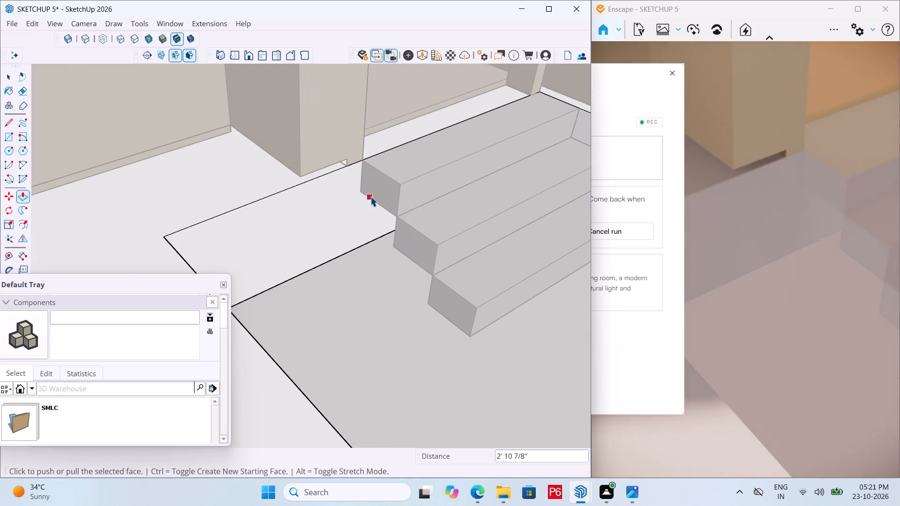
key(space)
click(377, 190)
double_click(359, 305)
click(385, 198)
double_click(384, 192)
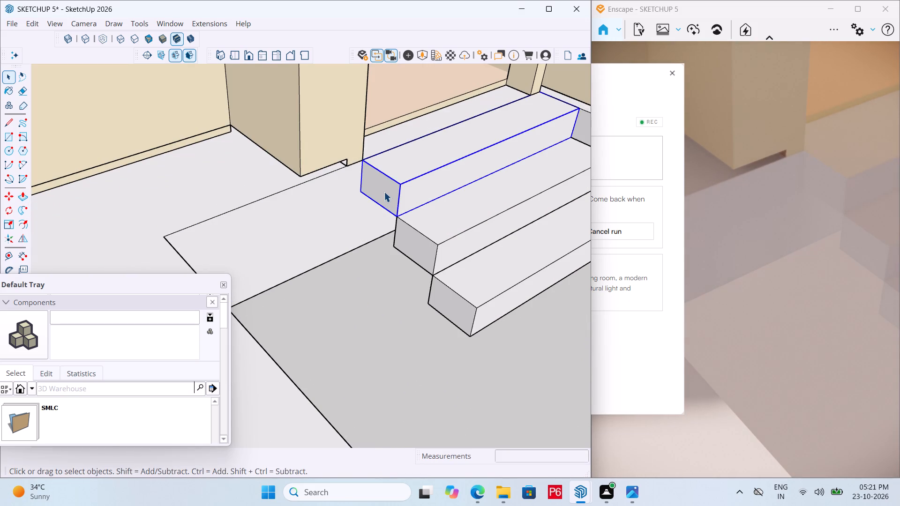
click(375, 181)
key(p)
click(375, 181)
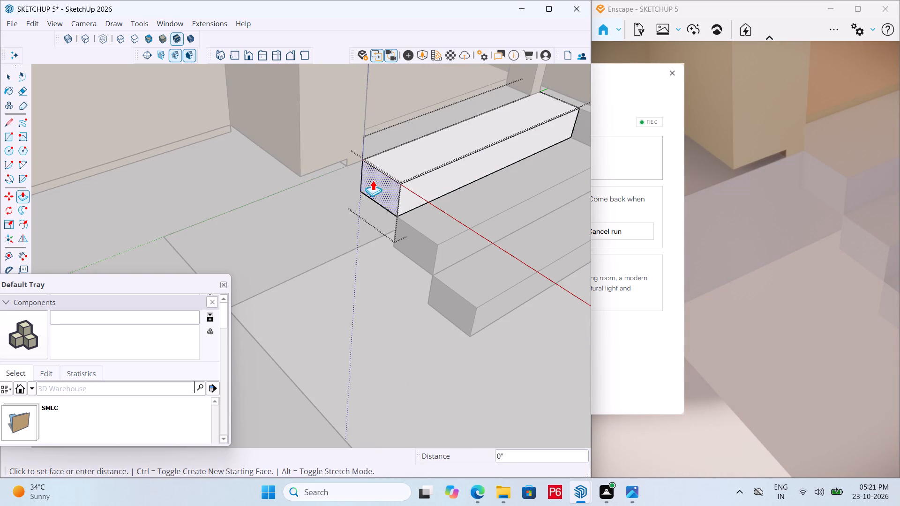
click(345, 156)
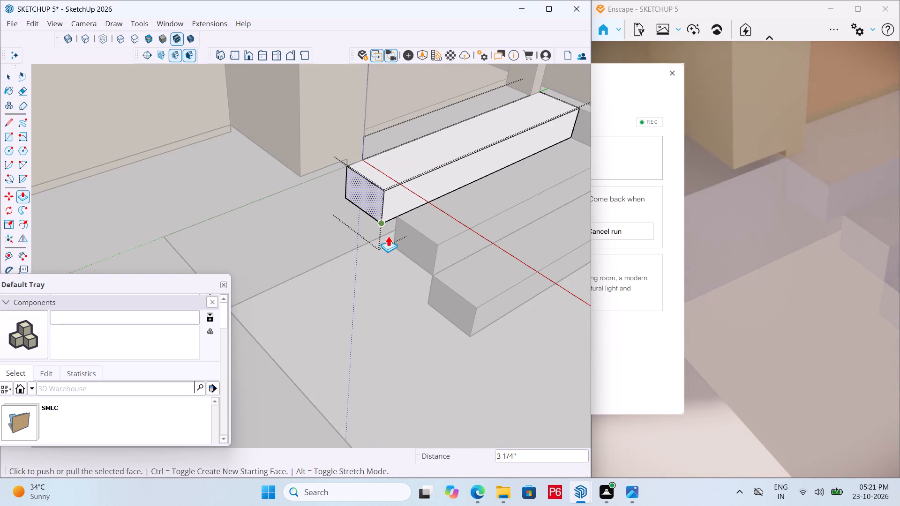
Open the middle entrance step and Push/Pull its end face outward until flush with the top step's end.
key(space)
click(413, 250)
double_click(418, 238)
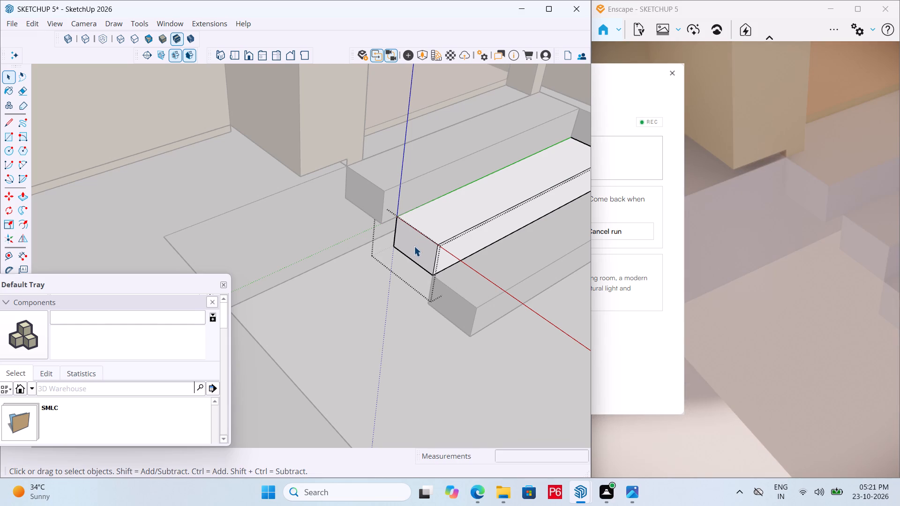
key(p)
click(413, 250)
click(363, 190)
Open the bottom entrance step, Push/Pull its end face outward flush with the other steps' ends, and leave the group.
key(space)
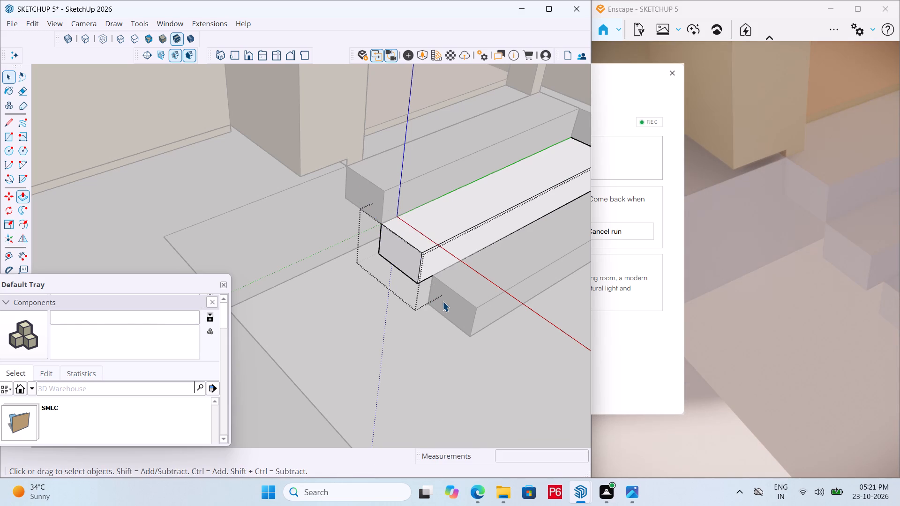
triple_click(442, 301)
click(443, 300)
key(p)
click(443, 299)
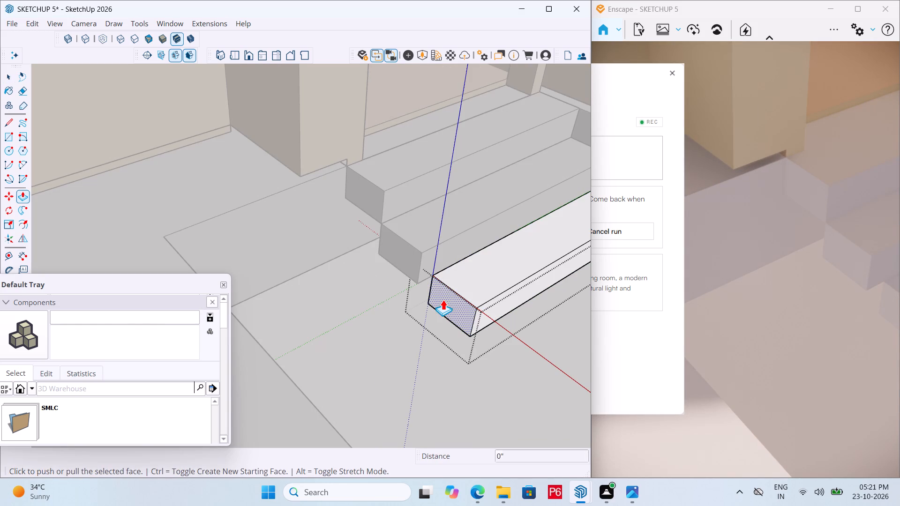
double_click(405, 251)
scroll(426, 253, down, 6)
key(space)
click(488, 320)
Open the base slab group and Push/Pull its recessed side face about 2' 7 5/8" back against the ends of the entrance steps.
middle_drag(435, 280, 353, 264)
scroll(434, 279, down, 1)
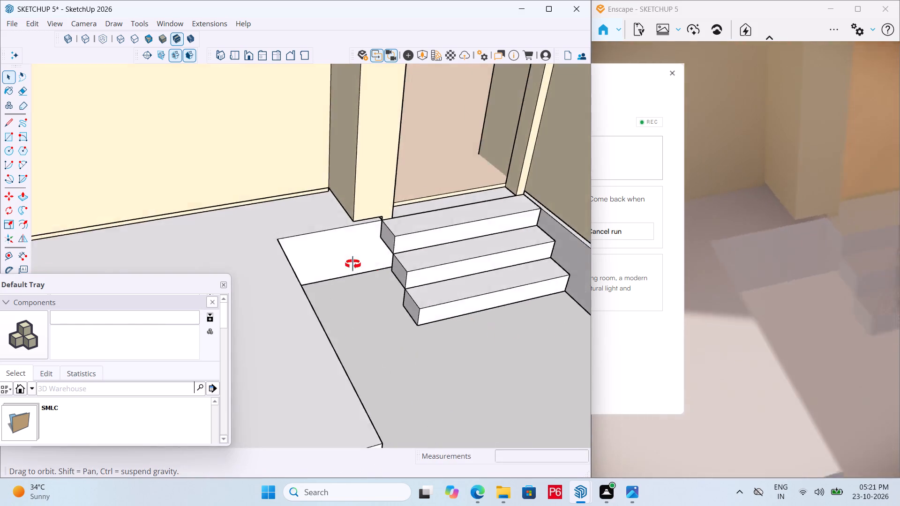
middle_drag(353, 264, 207, 260)
scroll(391, 238, down, 5)
double_click(290, 270)
click(294, 268)
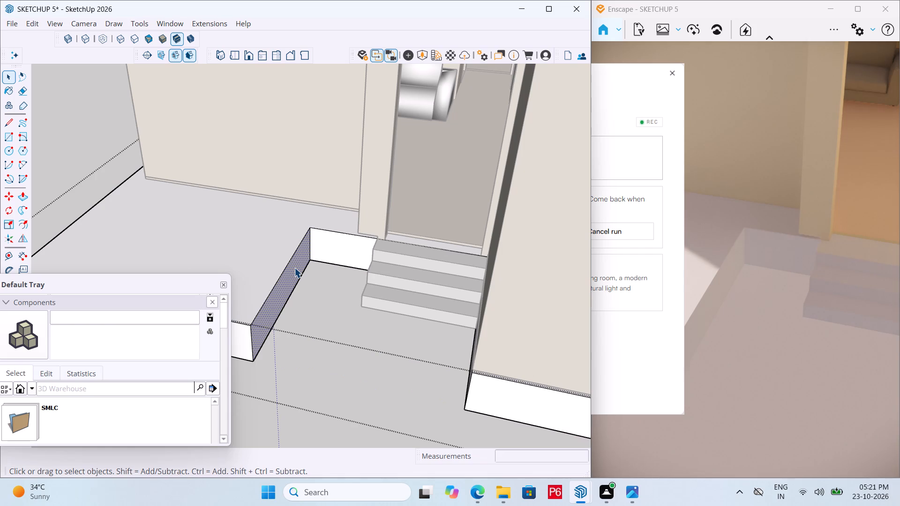
key(p)
click(294, 268)
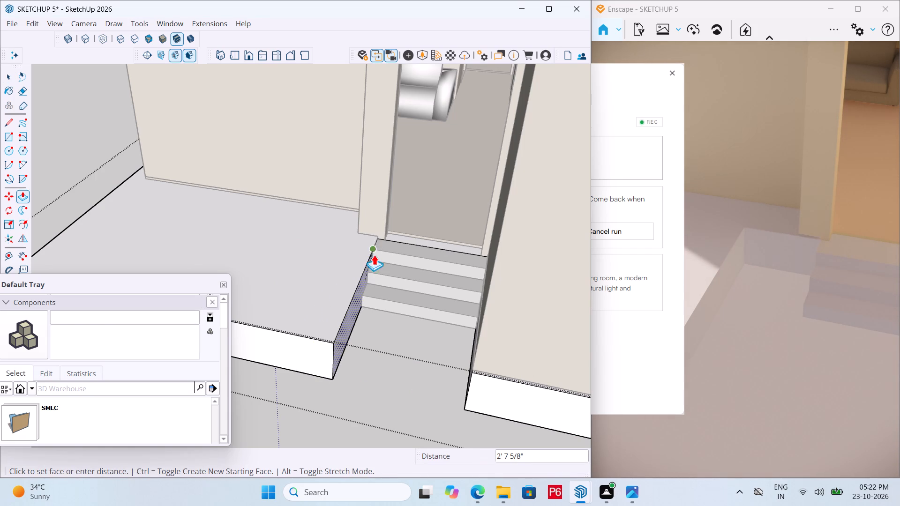
scroll(372, 243, up, 5)
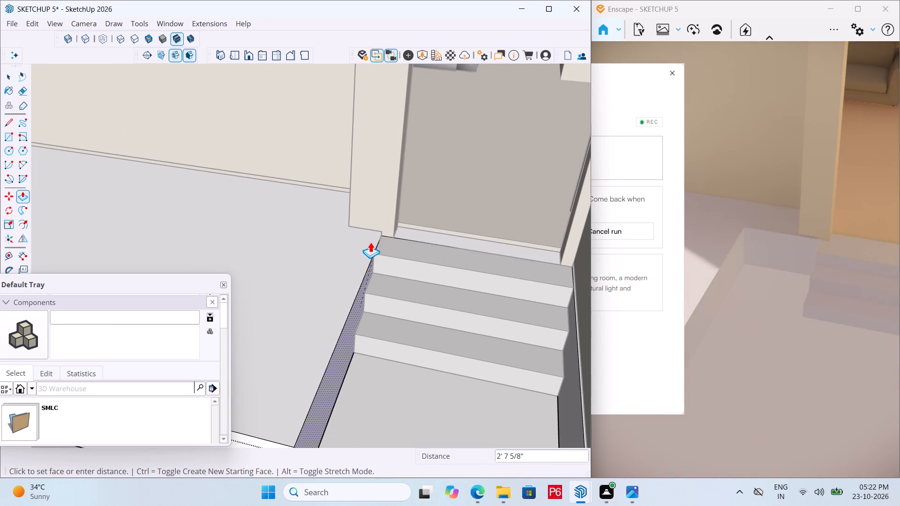
click(379, 251)
scroll(376, 221, down, 4)
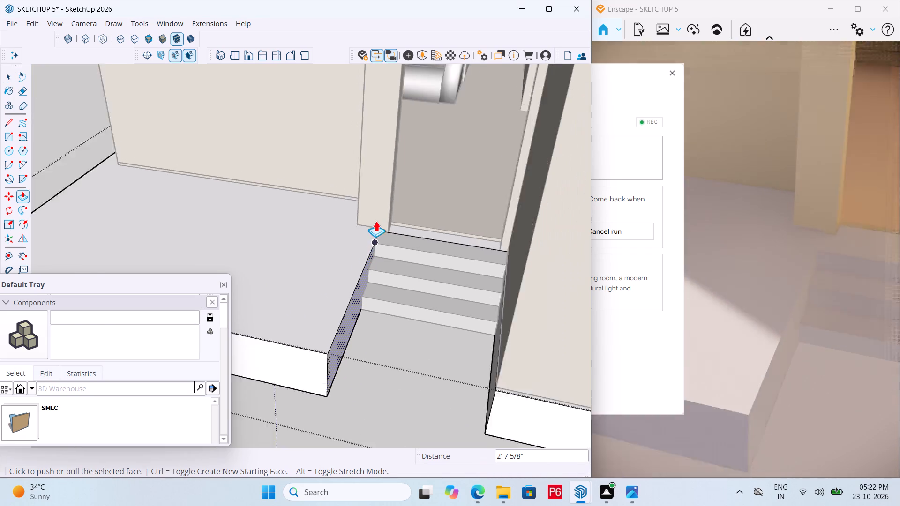
scroll(376, 221, down, 7)
key(space)
double_click(375, 362)
Save the model.
middle_drag(322, 330, 426, 336)
scroll(322, 330, down, 1)
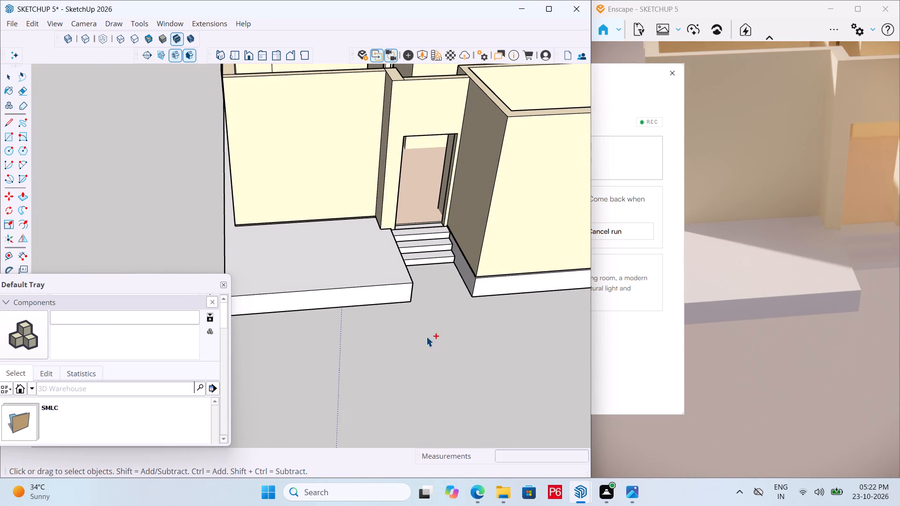
key(ctrl+s)
key(ctrl+s)
key(ctrl+s)
key(ctrl+s)
Open the base slab group and Push/Pull its underside down 3" as a new layer, keeping the original face edges.
scroll(323, 338, down, 4)
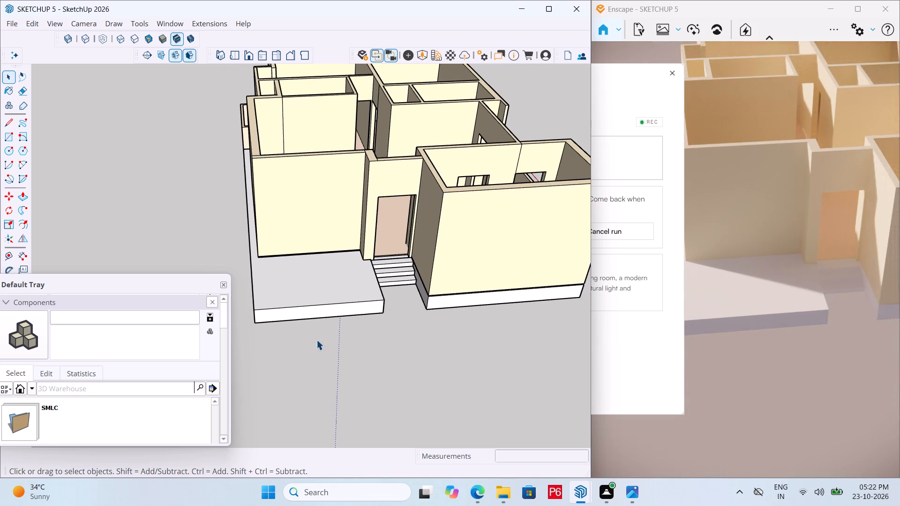
middle_drag(348, 327, 351, 127)
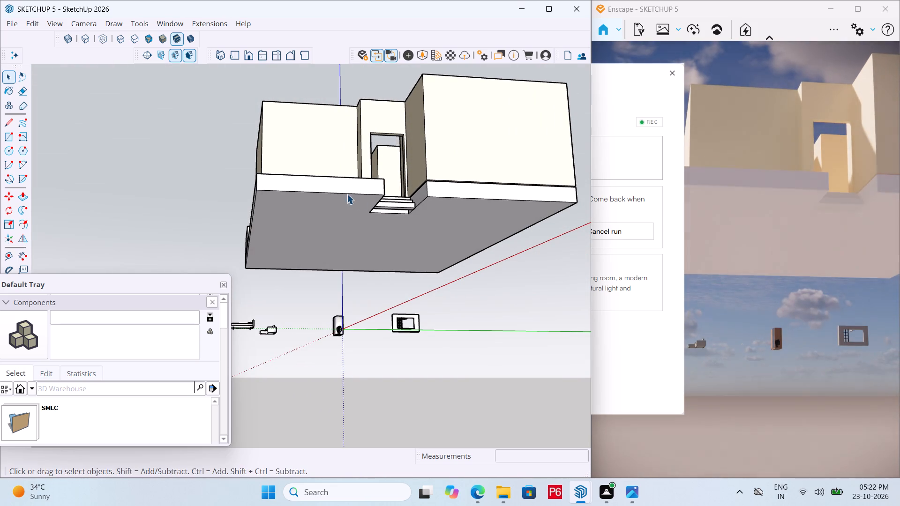
click(327, 213)
double_click(327, 213)
double_click(318, 207)
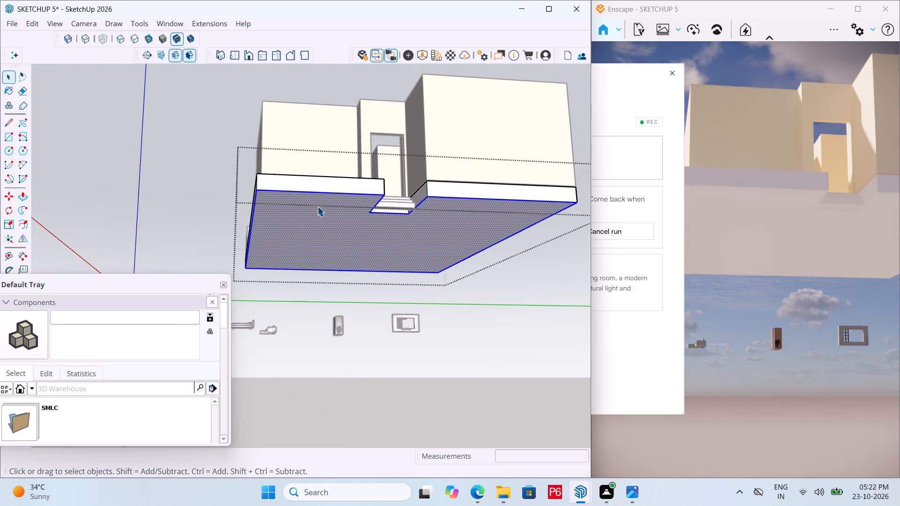
key(p)
click(317, 206)
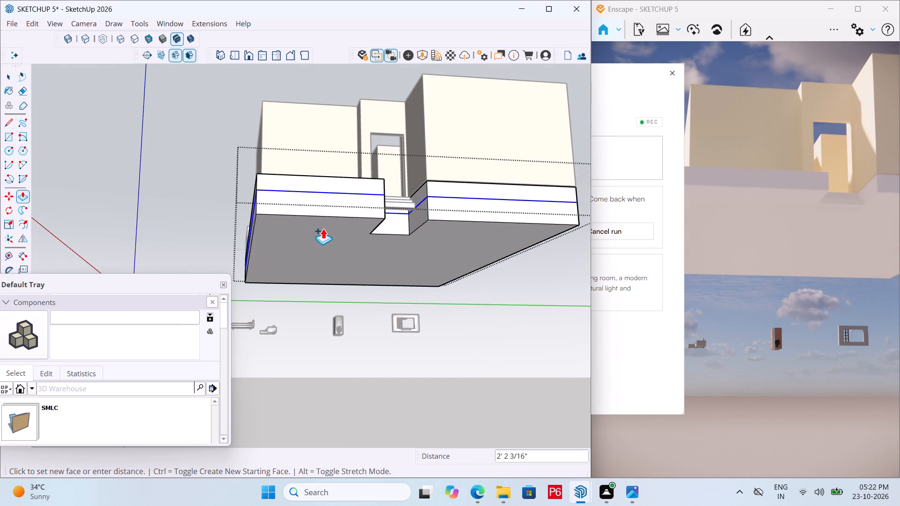
middle_drag(323, 228, 307, 277)
key(3)
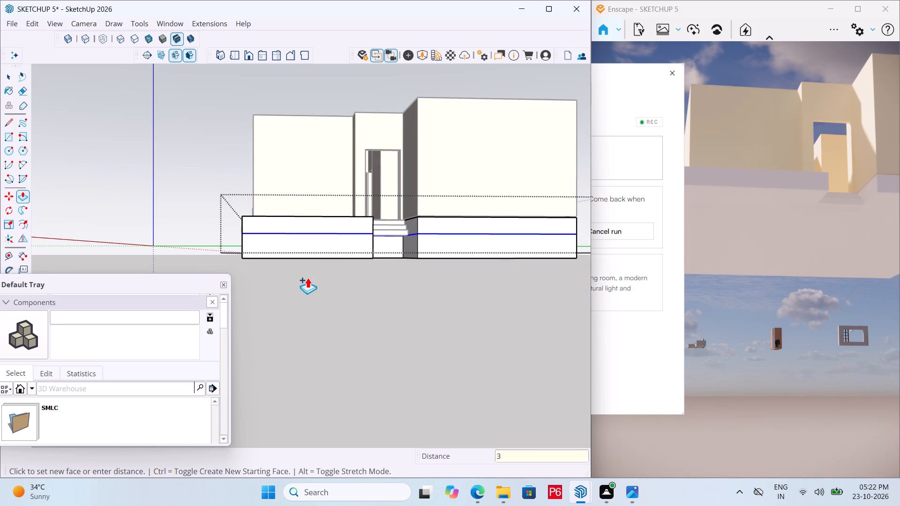
key(shift+quotedbl)
key(Return)
Push/Pull the 3" layer's side face in the entrance recess across to the opposite side, filling the notch beneath the steps.
middle_drag(380, 256, 381, 297)
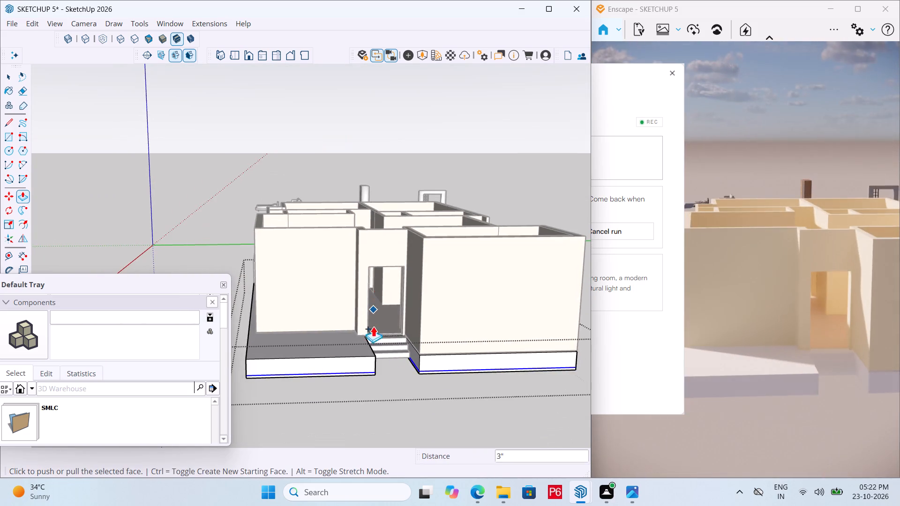
scroll(405, 353, up, 18)
middle_drag(458, 335, 495, 232)
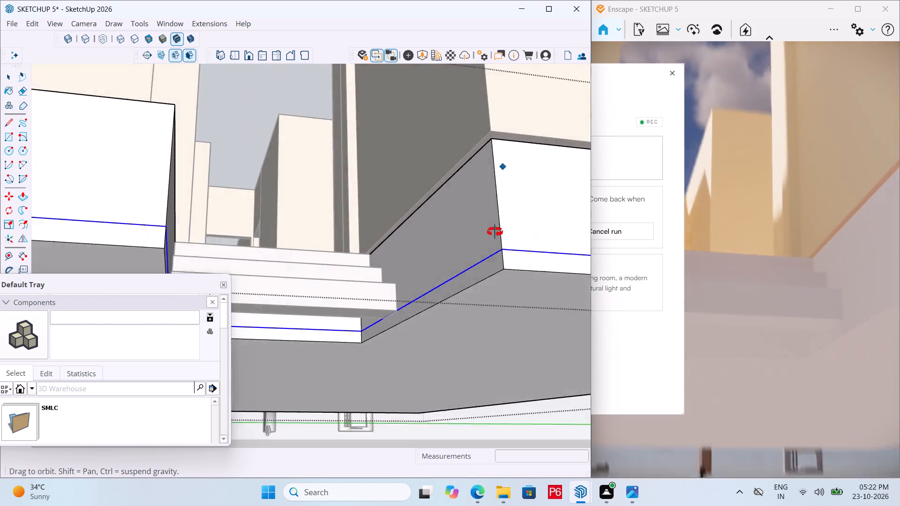
middle_drag(495, 232, 498, 255)
key(space)
click(481, 313)
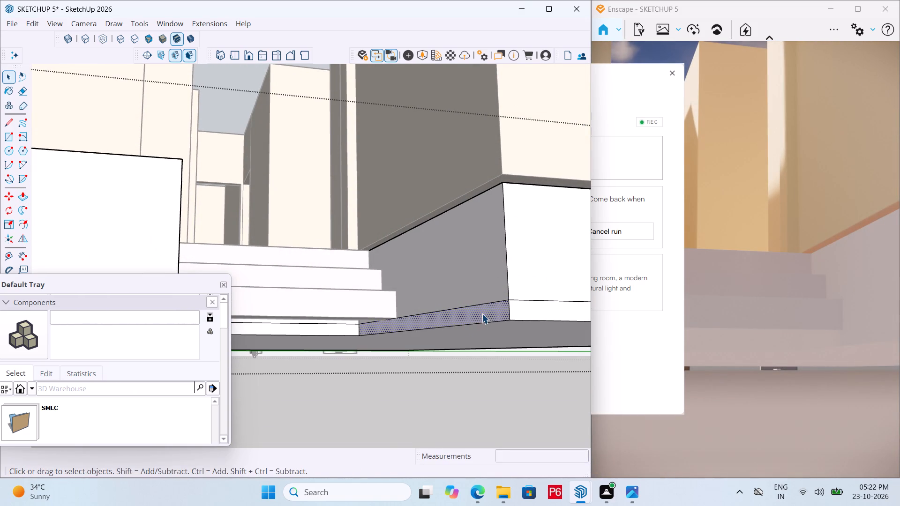
key(p)
click(482, 313)
scroll(442, 314, down, 8)
middle_drag(470, 309, 395, 315)
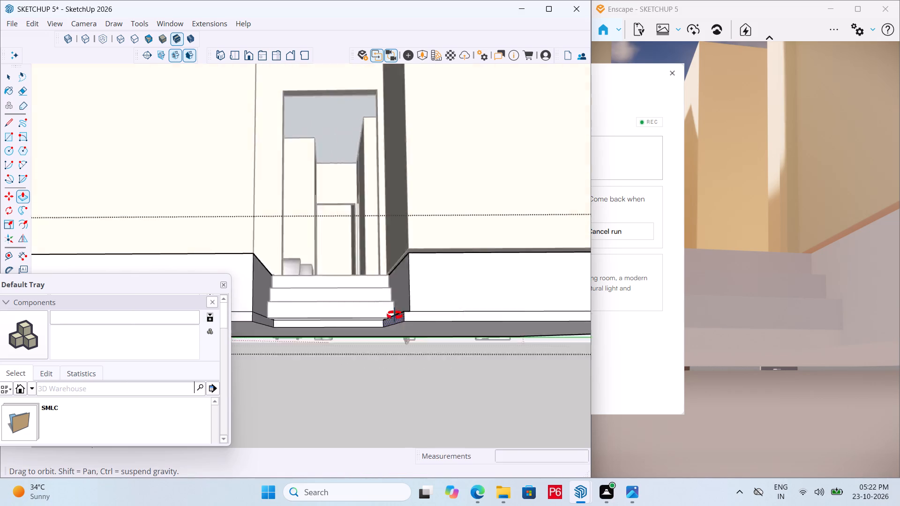
middle_drag(395, 315, 294, 338)
scroll(500, 295, down, 6)
scroll(293, 312, up, 6)
middle_drag(333, 310, 368, 240)
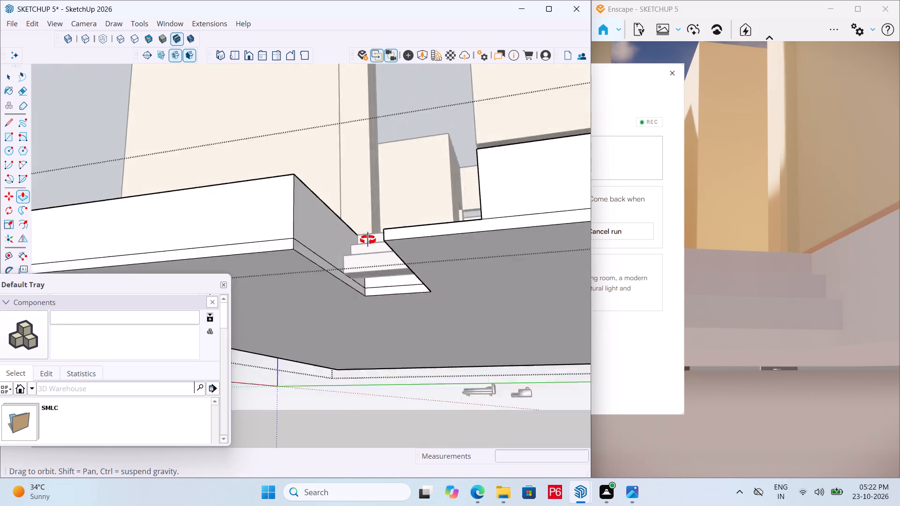
middle_drag(368, 240, 378, 181)
click(335, 173)
scroll(392, 160, down, 1)
Erase the leftover short vertical edge on the 3" layer's front face beside the entrance recess.
middle_drag(392, 160, 400, 242)
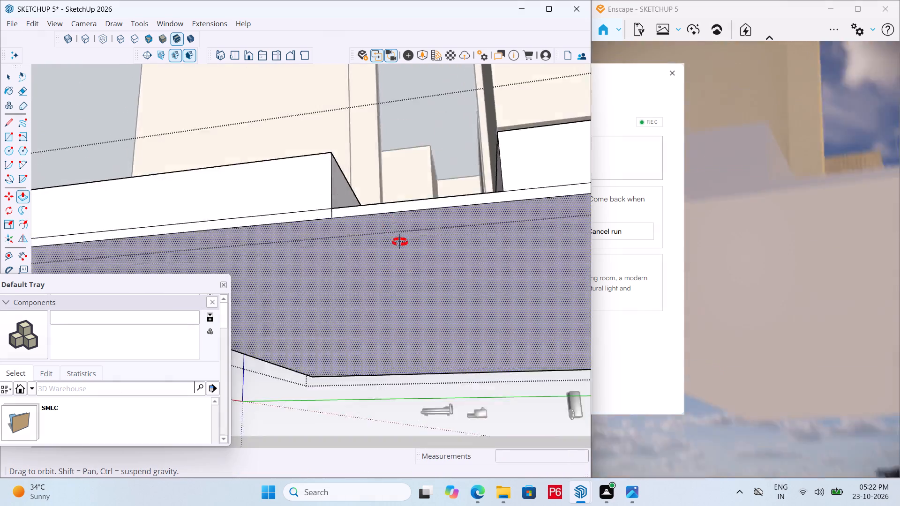
middle_drag(400, 242, 418, 323)
scroll(355, 356, up, 9)
key(e)
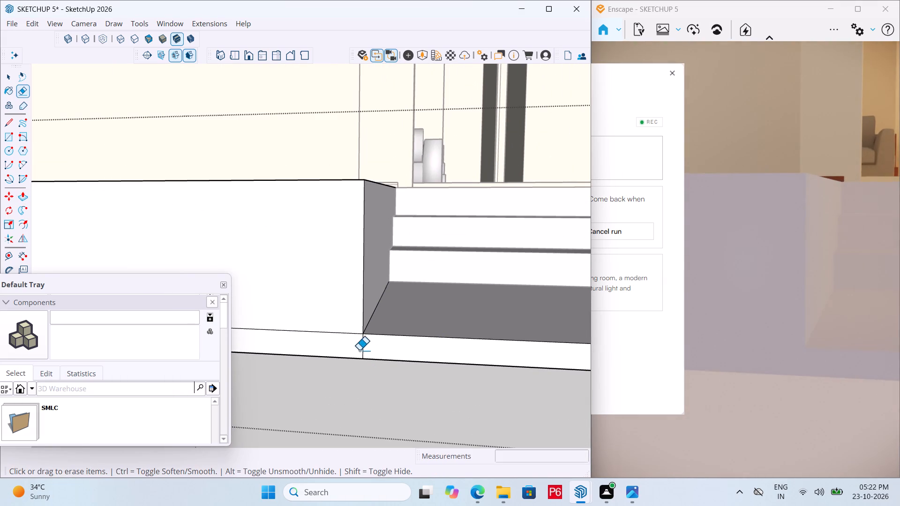
drag(359, 350, 366, 348)
Save the model with the new 3" base layer.
scroll(322, 327, down, 12)
middle_drag(377, 336, 383, 356)
key(ctrl+s)
key(ctrl+s)
key(ctrl+s)
key(ctrl+s)
key(ctrl+s)
key(ctrl+s)
Examine the whole house with the reshaped entrance and base, and switch to the Enscape window.
scroll(344, 357, down, 4)
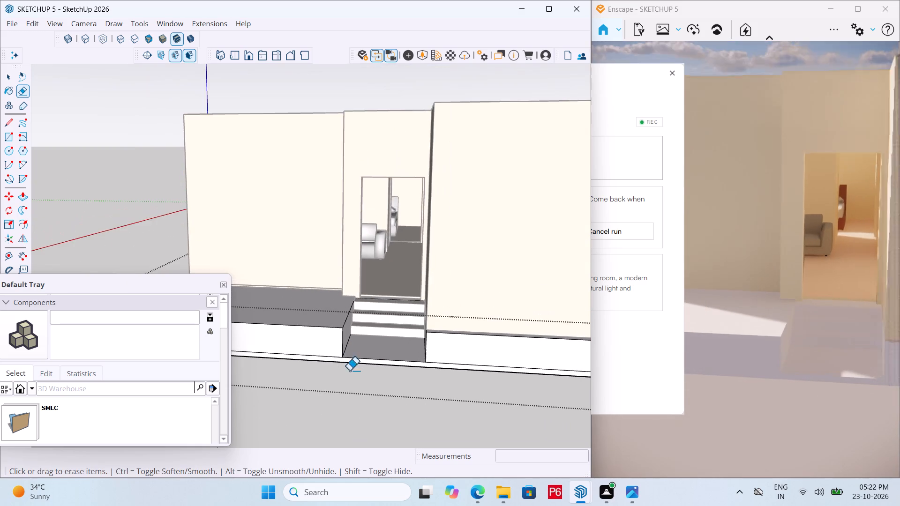
scroll(349, 371, down, 1)
middle_drag(320, 329, 405, 393)
scroll(334, 340, down, 1)
scroll(383, 323, down, 6)
middle_drag(344, 332, 465, 370)
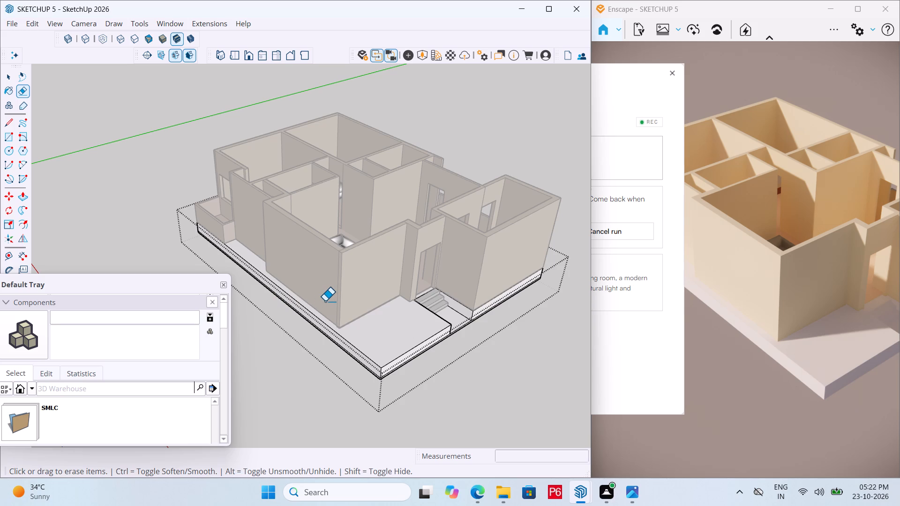
click(733, 336)
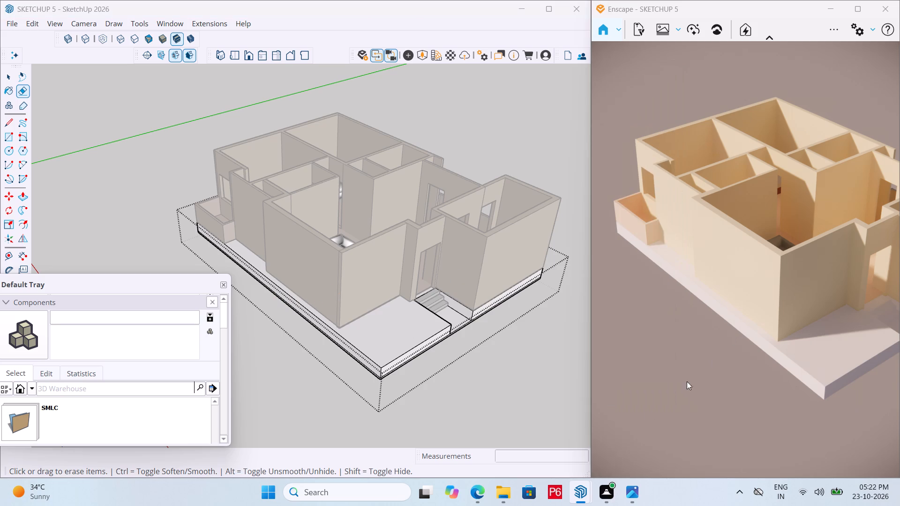
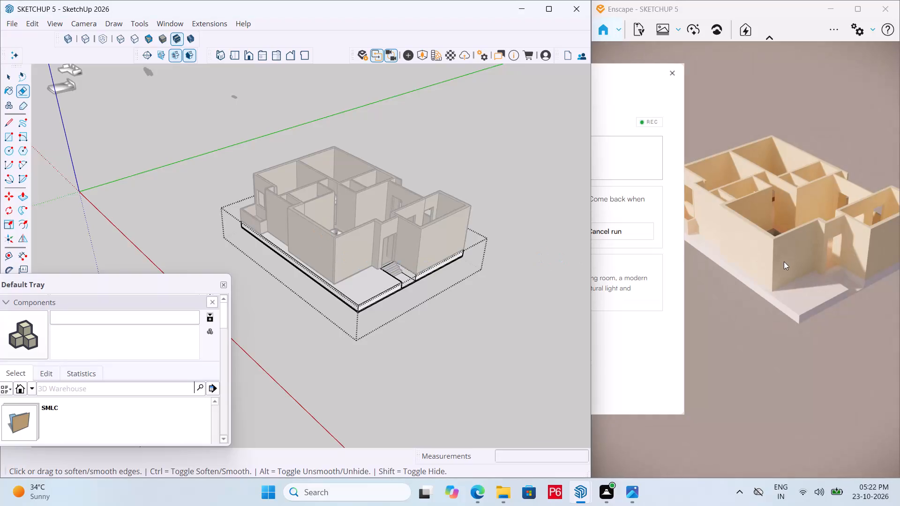
Bring the Enscape window to the front to view the rendered house with its reshaped entrance and base.
click(784, 261)
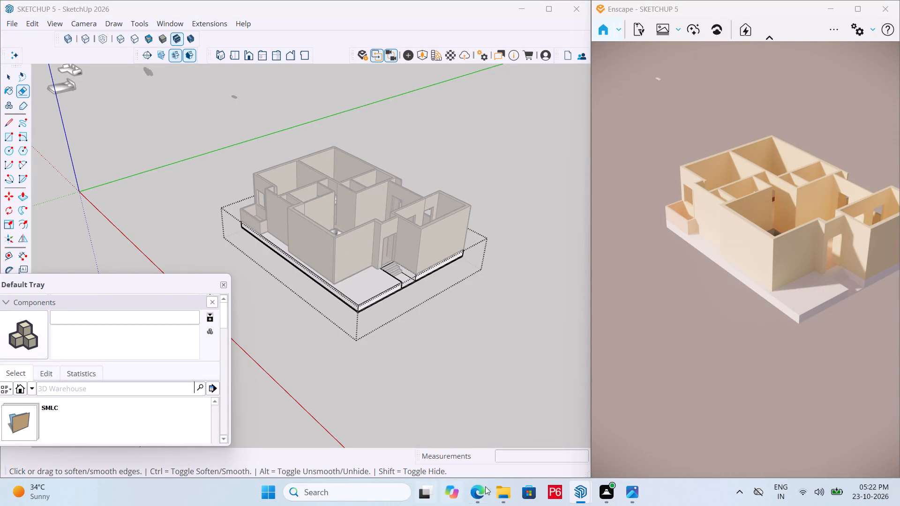
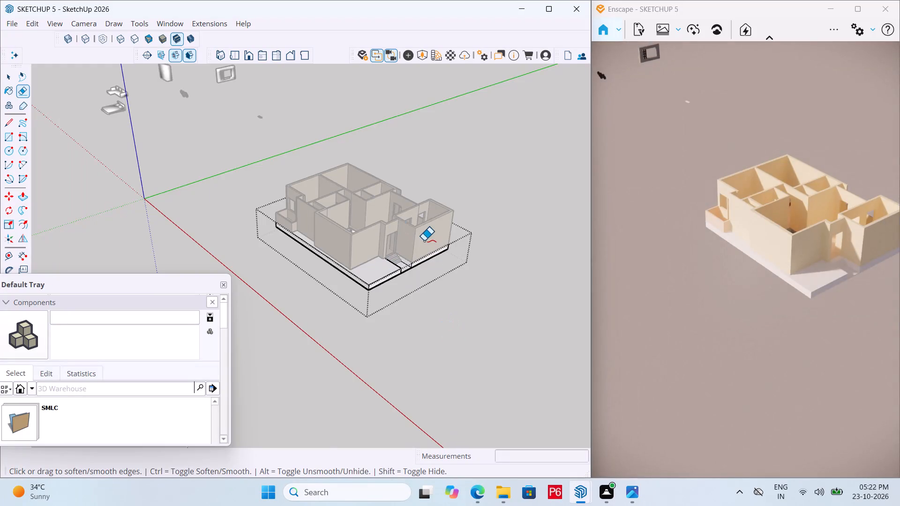
Examine the front entrance, steps, interior and base of the house from several sides, alongside the Enscape render.
scroll(401, 228, up, 5)
scroll(348, 195, up, 4)
scroll(331, 210, down, 4)
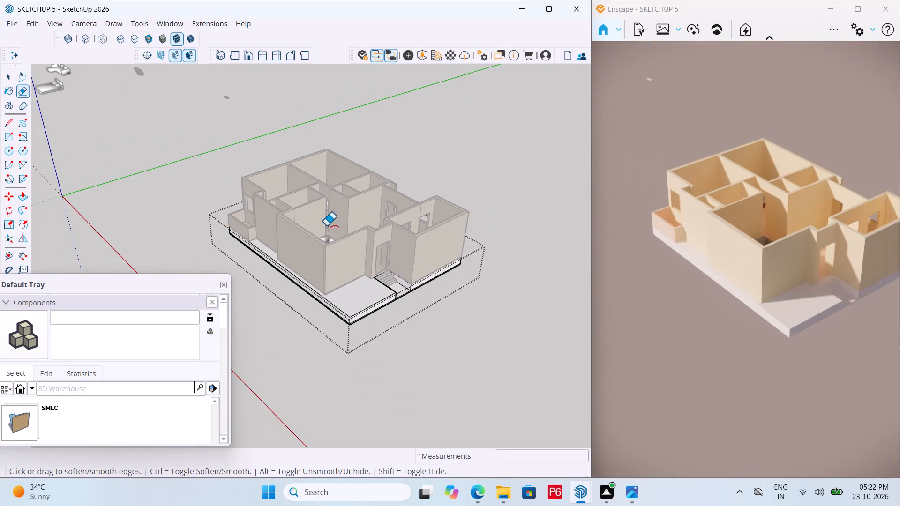
middle_drag(345, 235, 285, 226)
scroll(326, 295, up, 10)
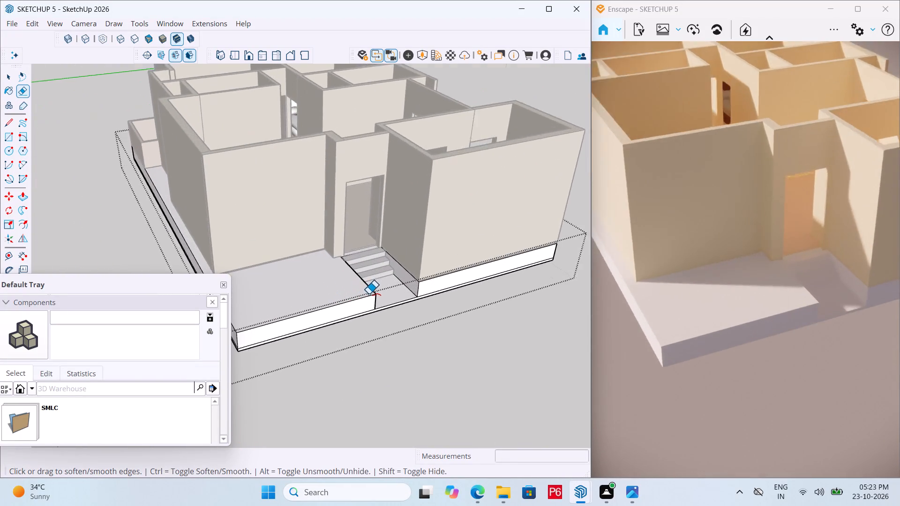
scroll(368, 294, up, 2)
middle_drag(376, 254, 377, 320)
scroll(503, 291, down, 4)
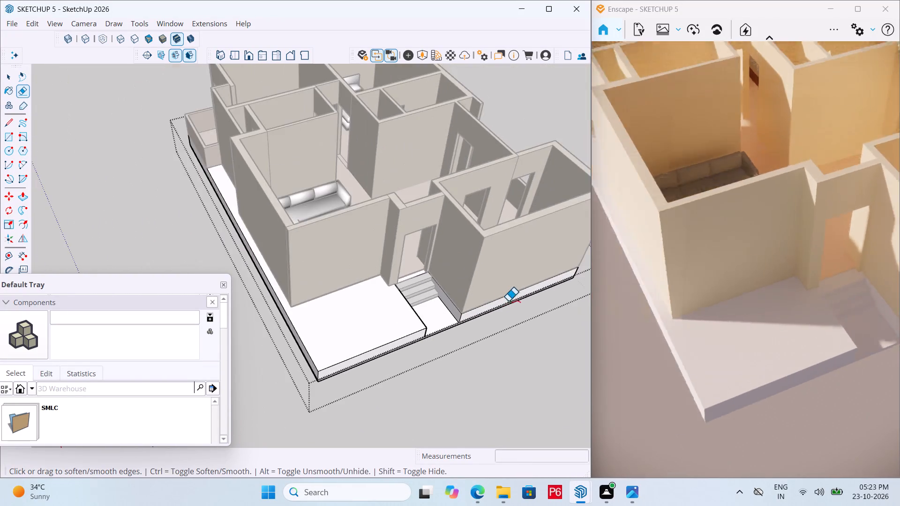
scroll(508, 301, down, 1)
scroll(372, 292, down, 6)
middle_drag(327, 283, 273, 381)
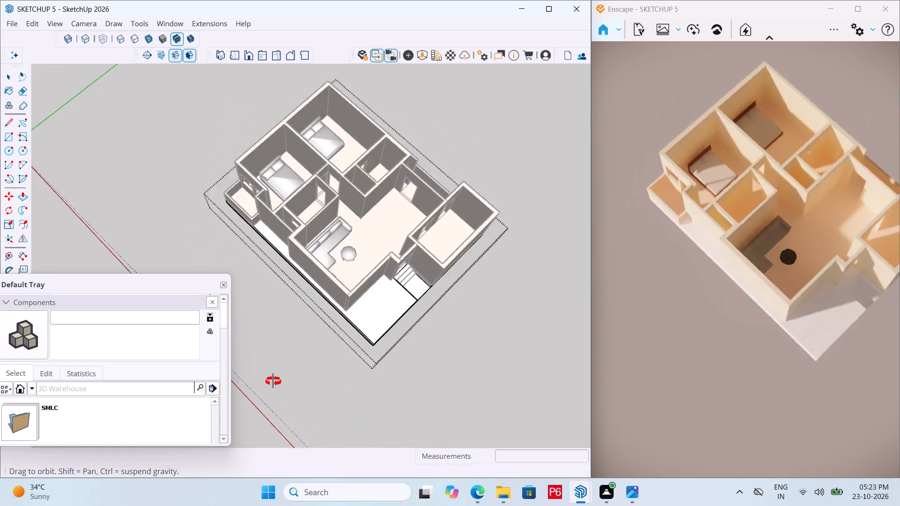
middle_drag(273, 381, 165, 245)
middle_drag(452, 274, 104, 264)
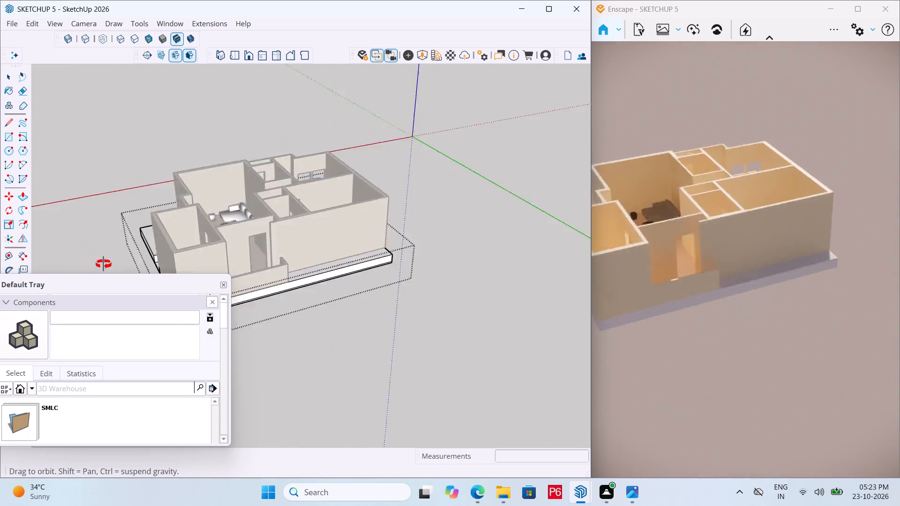
middle_drag(104, 264, 315, 366)
Save the house model.
key(ctrl+s)
key(ctrl+s)
key(ctrl+s)
key(ctrl+s)
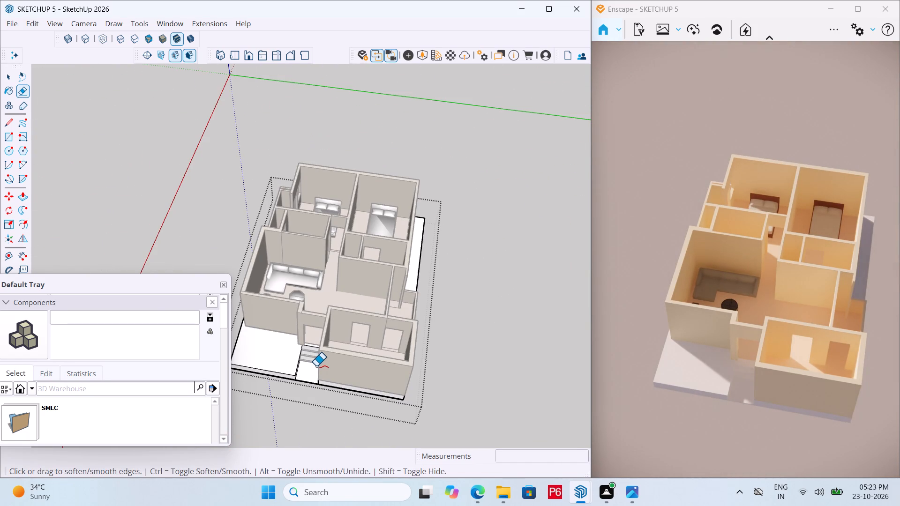
Close the base group so that editing returns to the whole model.
scroll(421, 363, down, 5)
middle_drag(324, 311, 378, 268)
key(space)
double_click(496, 271)
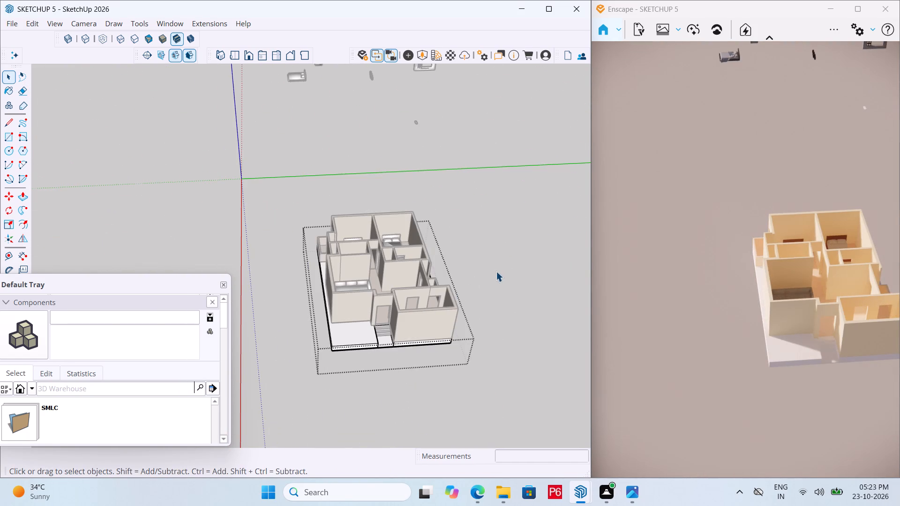
Inspect the whole house from around and above, ending on the front slab beside the entrance steps.
middle_drag(307, 295, 397, 208)
scroll(397, 208, up, 3)
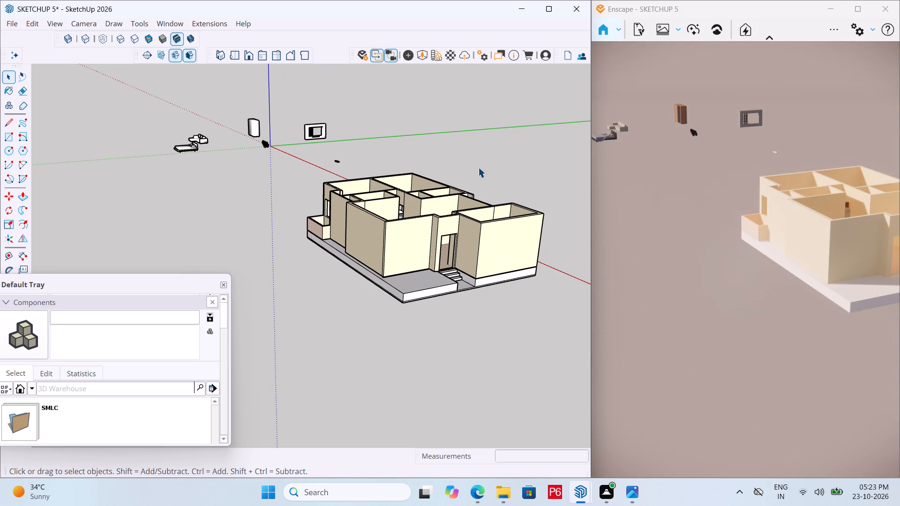
middle_drag(454, 199, 146, 211)
scroll(368, 236, down, 4)
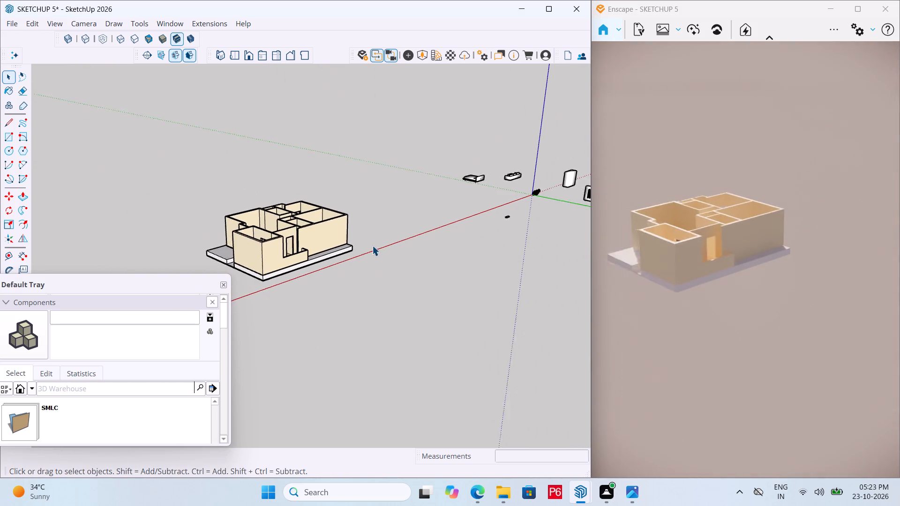
scroll(372, 246, down, 2)
middle_drag(287, 255, 548, 280)
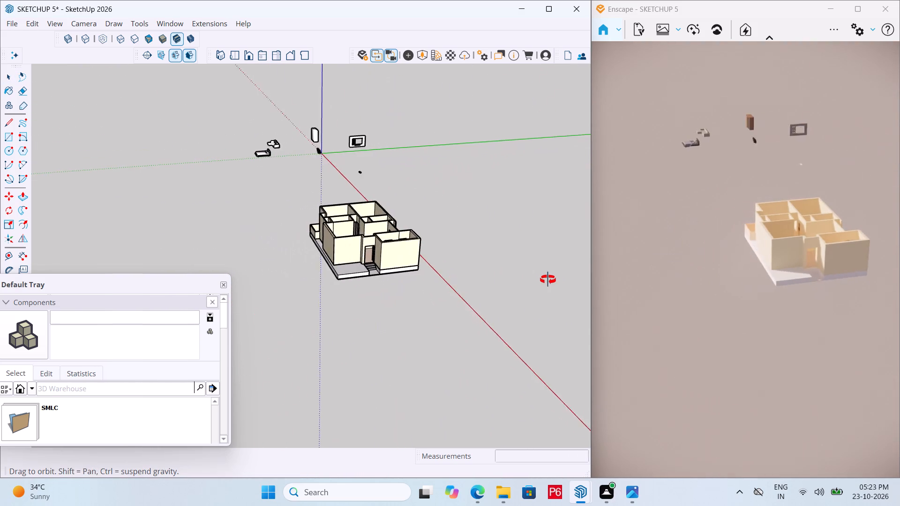
middle_drag(548, 280, 568, 280)
scroll(379, 247, up, 1)
scroll(322, 264, up, 5)
middle_drag(320, 284, 310, 396)
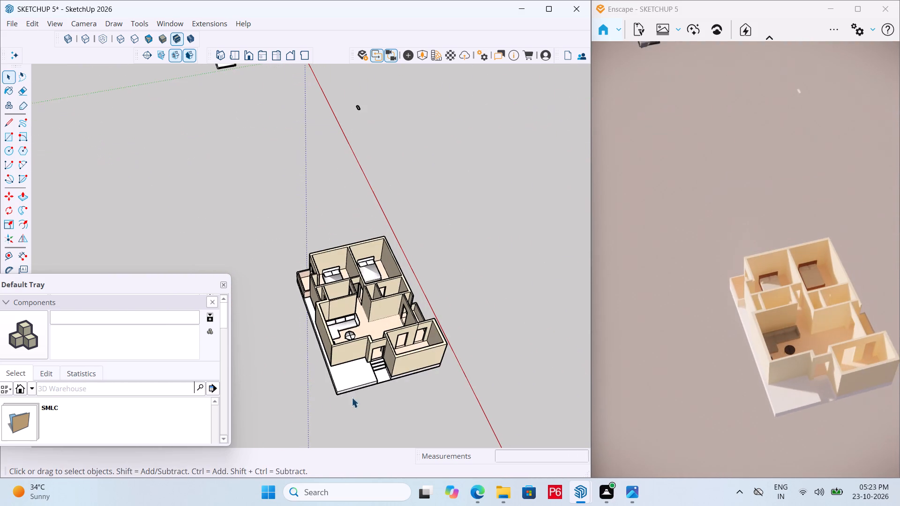
scroll(360, 341, up, 5)
middle_drag(351, 320, 330, 188)
scroll(330, 193, down, 1)
scroll(344, 373, up, 6)
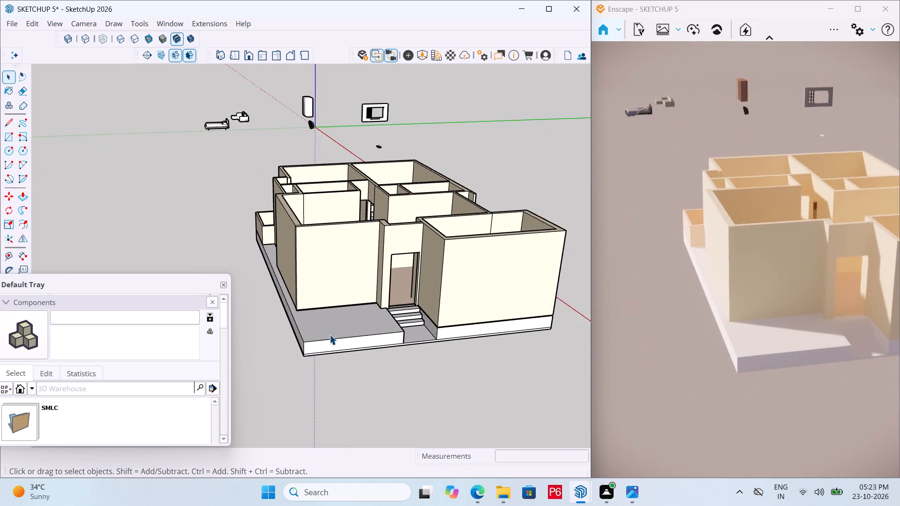
middle_drag(327, 350, 325, 397)
scroll(349, 231, down, 7)
middle_drag(341, 315, 334, 375)
scroll(330, 366, up, 13)
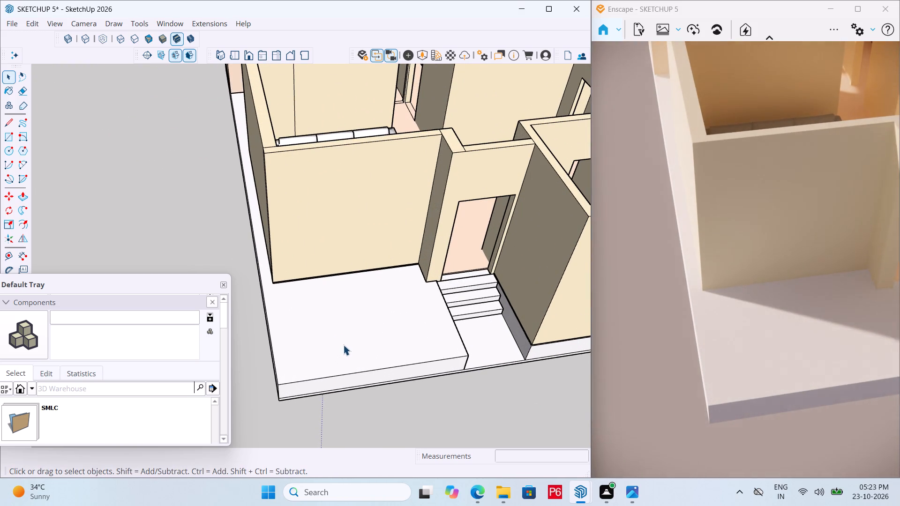
middle_drag(344, 341, 339, 385)
scroll(345, 292, down, 7)
scroll(337, 335, up, 6)
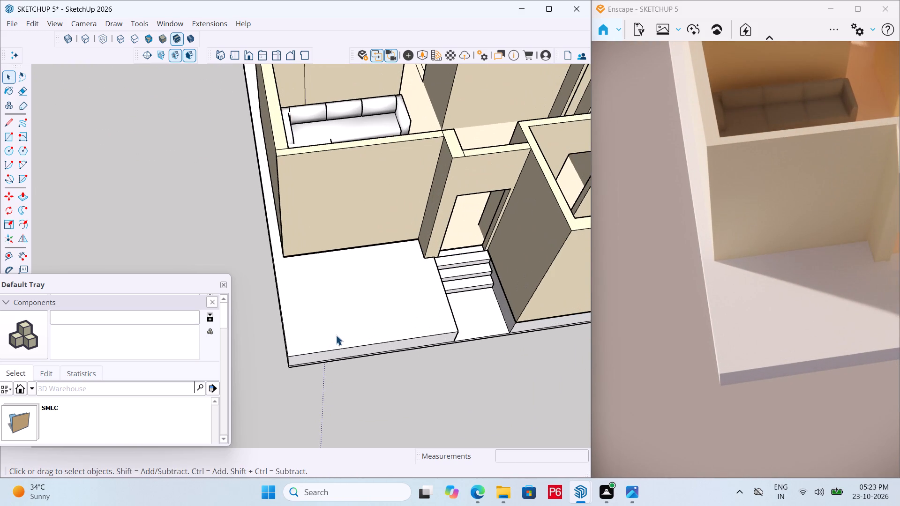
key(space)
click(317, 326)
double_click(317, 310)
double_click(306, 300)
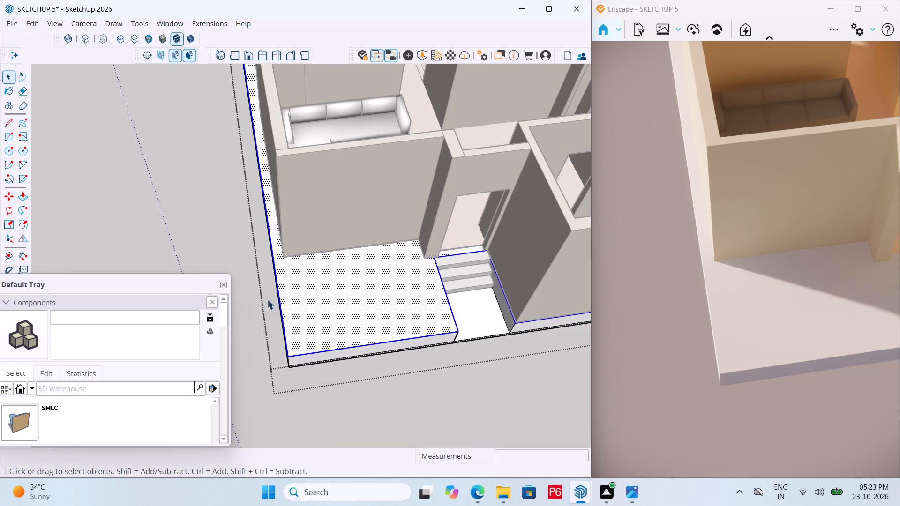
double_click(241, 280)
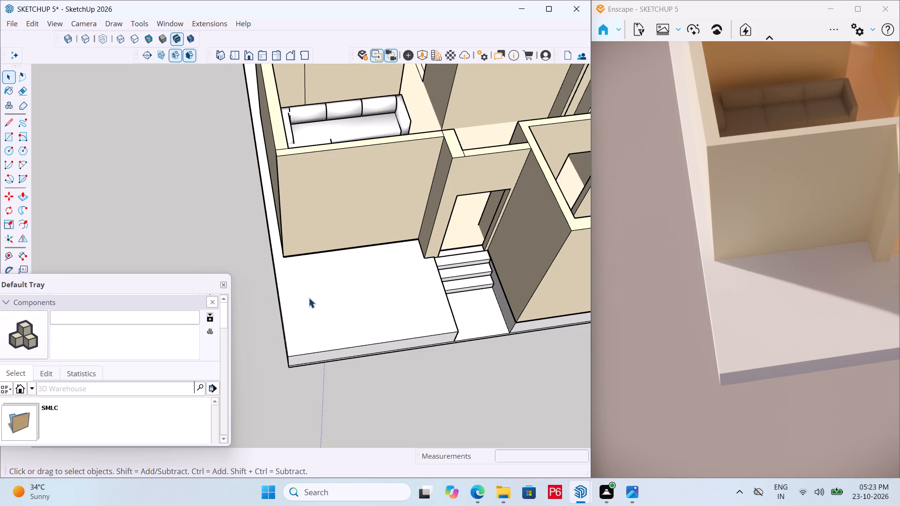
Place a guide line 3' in from the long outer side edge of the front entrance slab and select it.
text(;L)
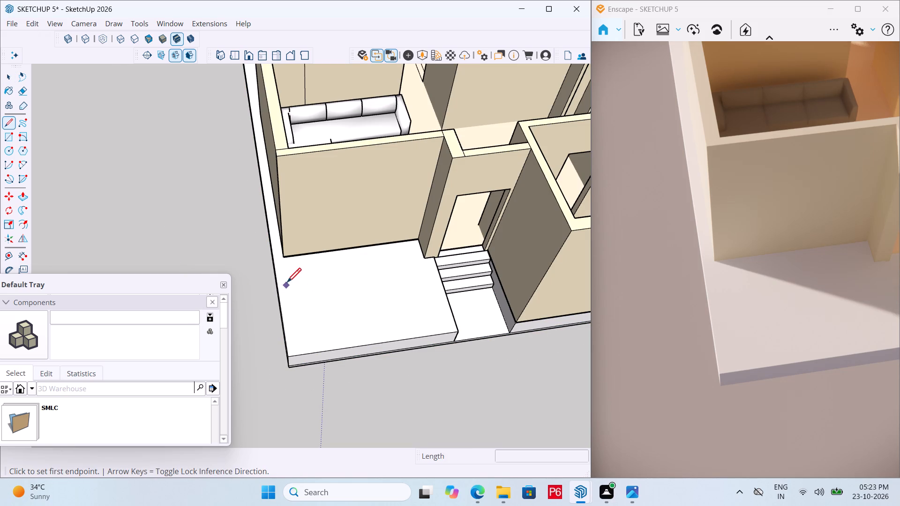
key(t)
click(280, 318)
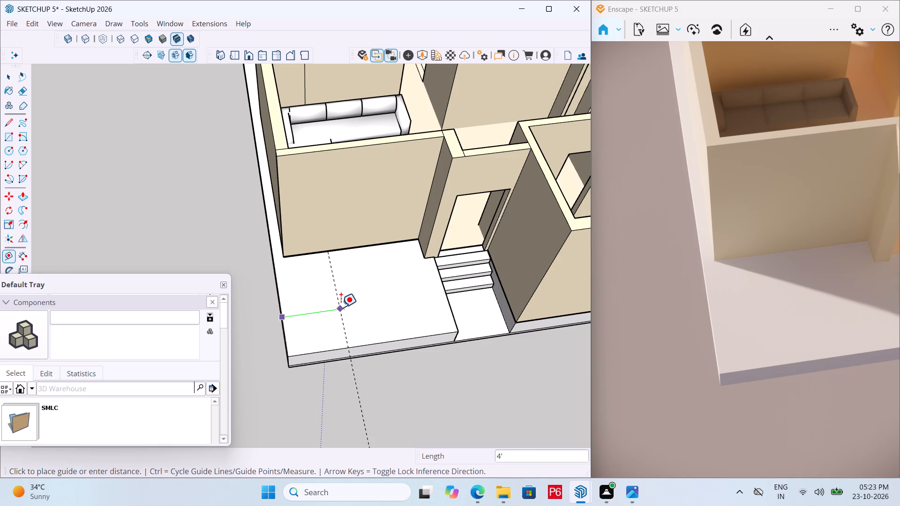
text(3')
key(Return)
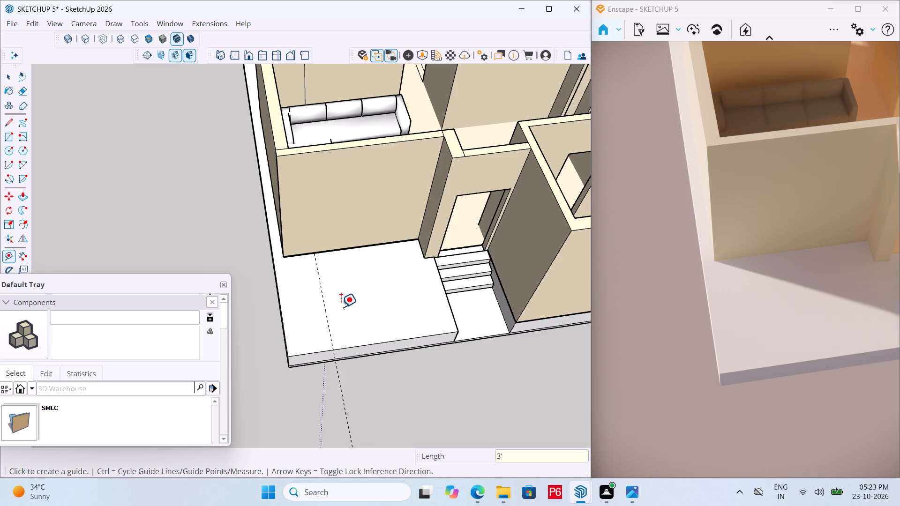
key(space)
click(329, 323)
scroll(330, 320, down, 1)
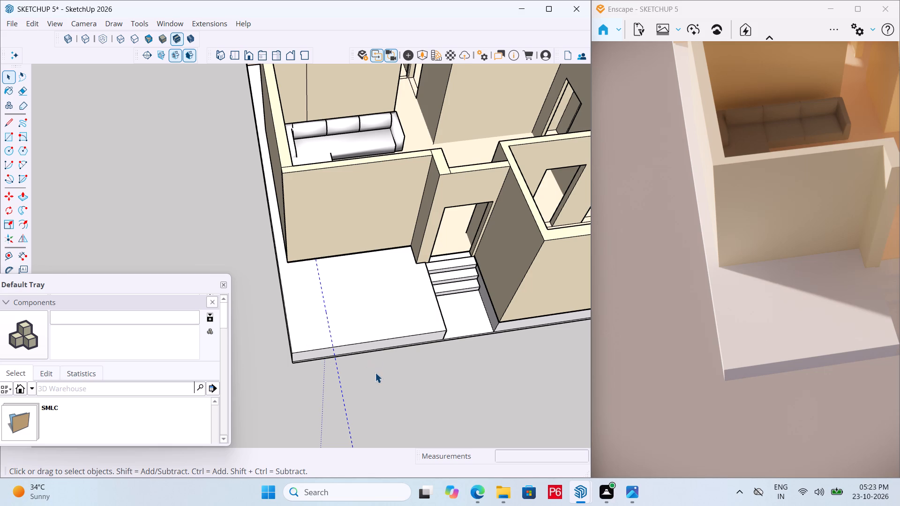
Start the Line tool for drawing at the front entrance slab.
key(l)
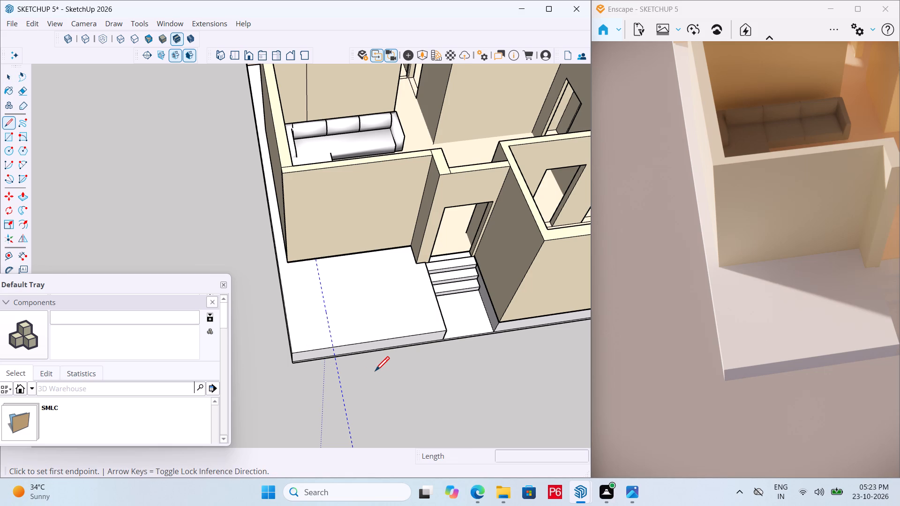
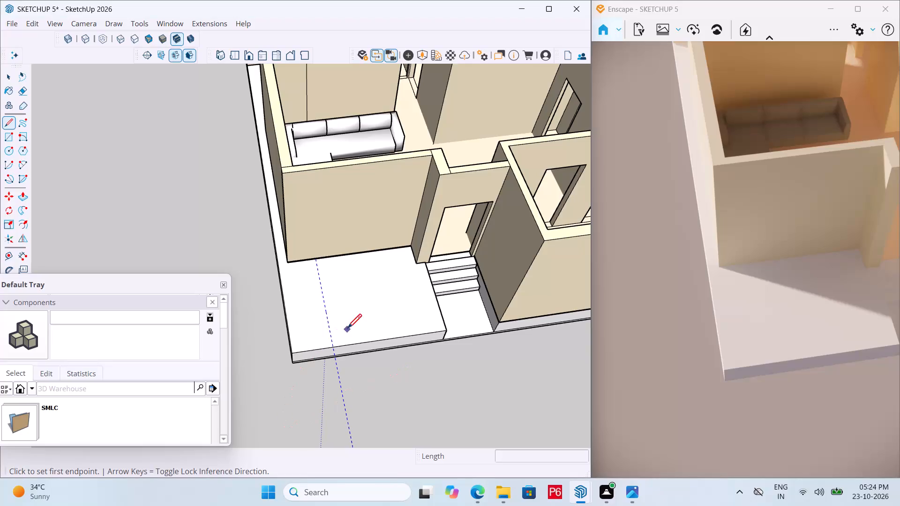
Place two more guide lines on the front slab, successively 10" further inward from the guide near the outer side edge.
scroll(320, 328, up, 2)
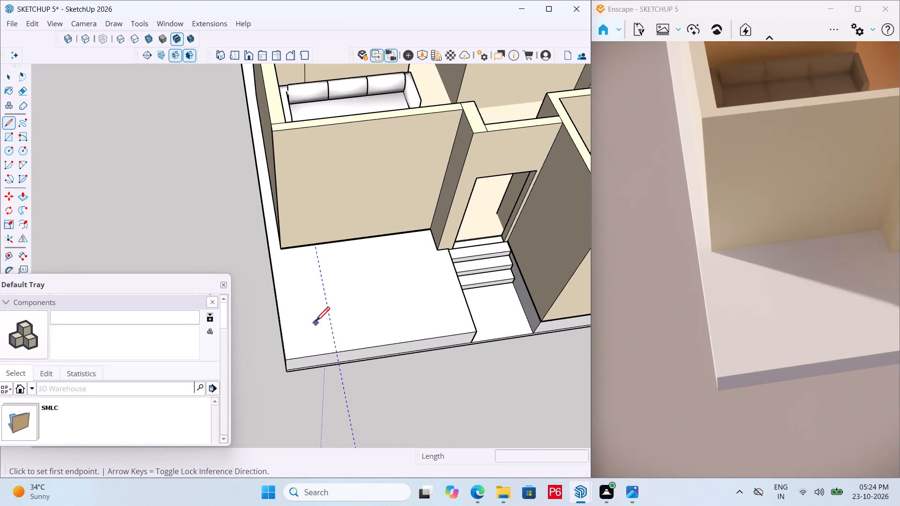
key(space)
key(t)
click(331, 318)
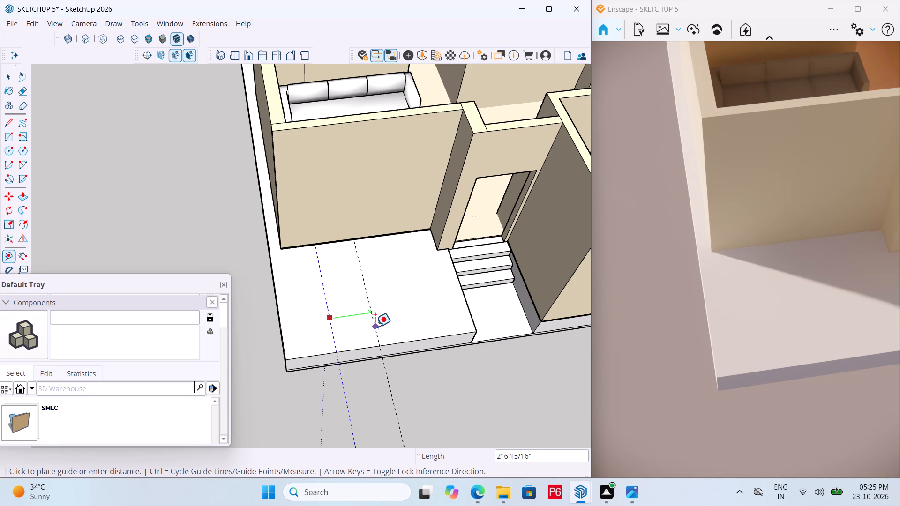
text(10")
key(Return)
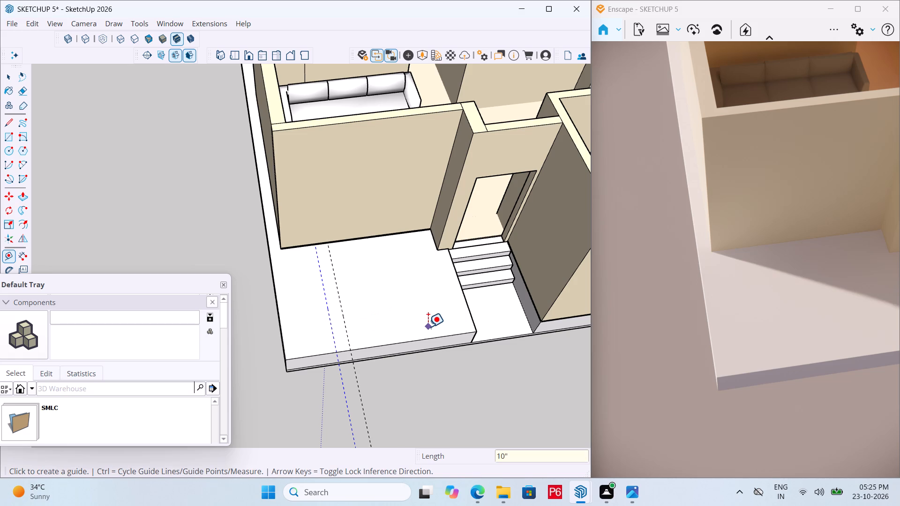
click(345, 332)
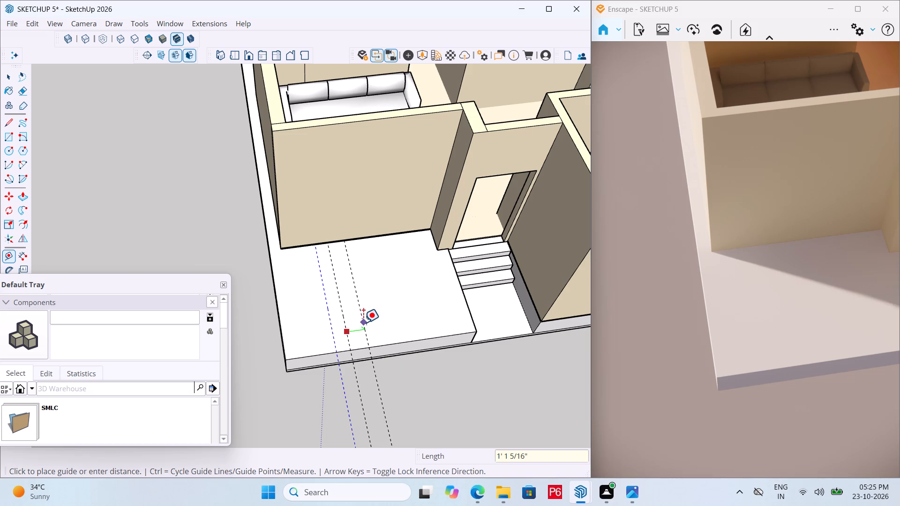
text(10)
key(shift+quotedbl)
key(Return)
key(space)
click(408, 374)
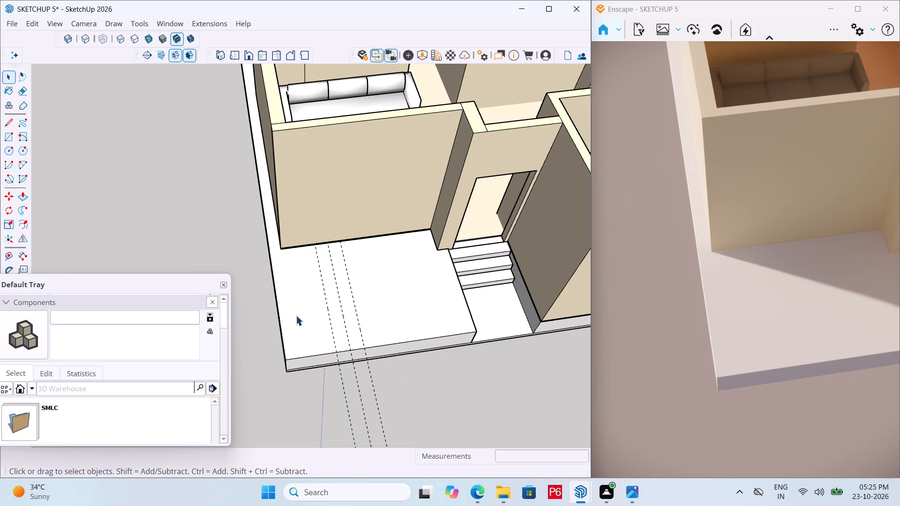
Place a guide line 7' back from the front edge of the entrance slab, parallel to that edge.
scroll(296, 315, up, 4)
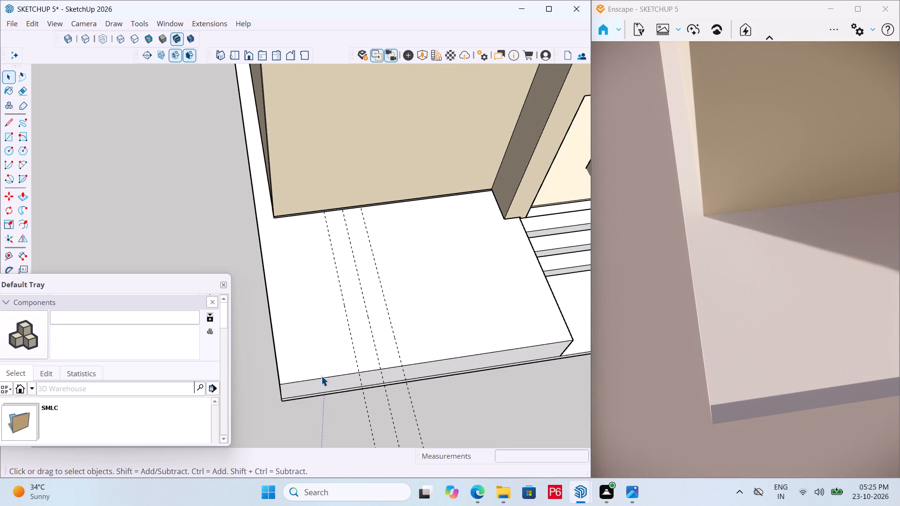
key(t)
click(329, 375)
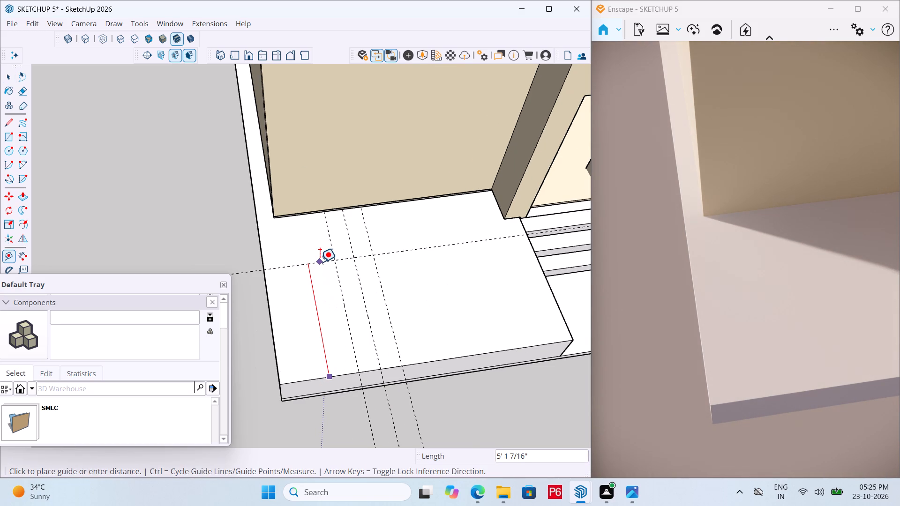
text(7')
key(Return)
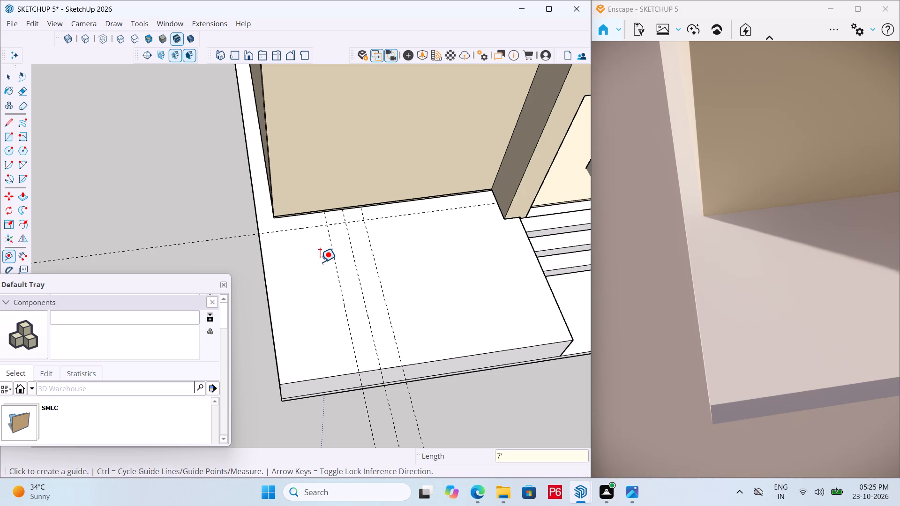
scroll(383, 283, down, 3)
middle_drag(371, 286, 277, 278)
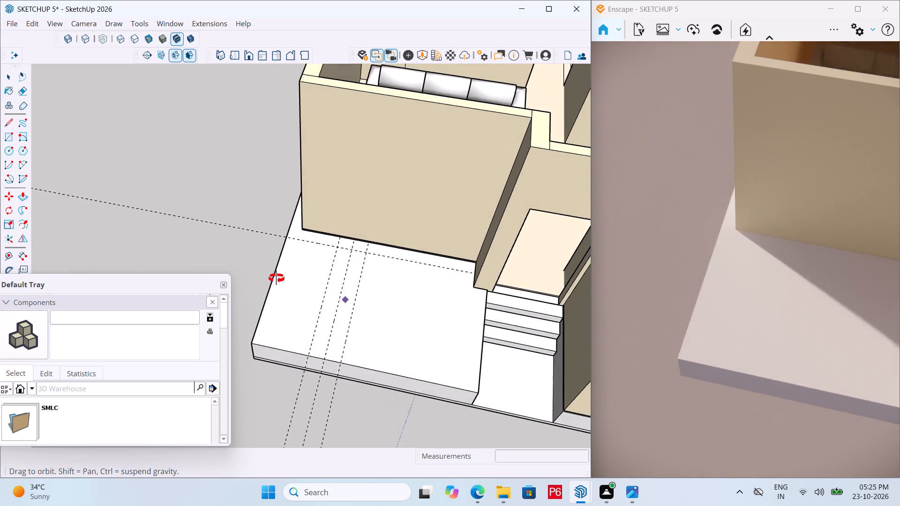
middle_drag(277, 278, 347, 279)
key(space)
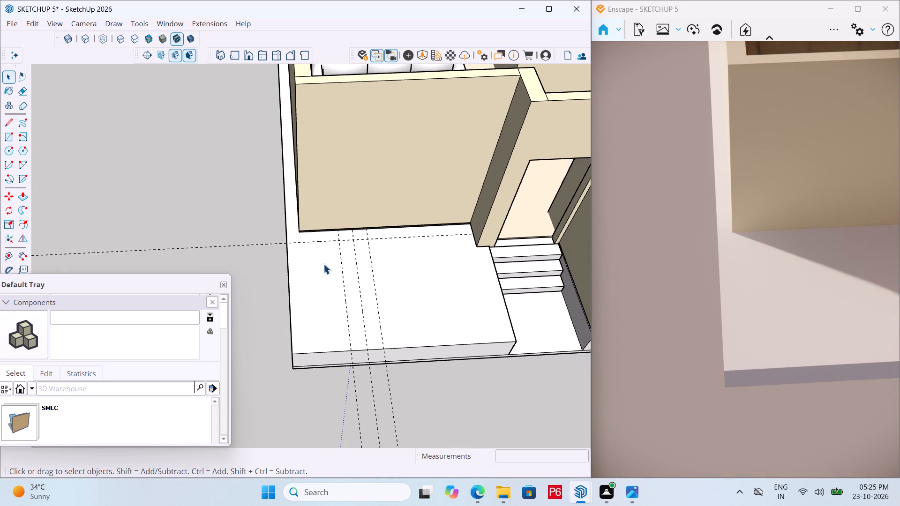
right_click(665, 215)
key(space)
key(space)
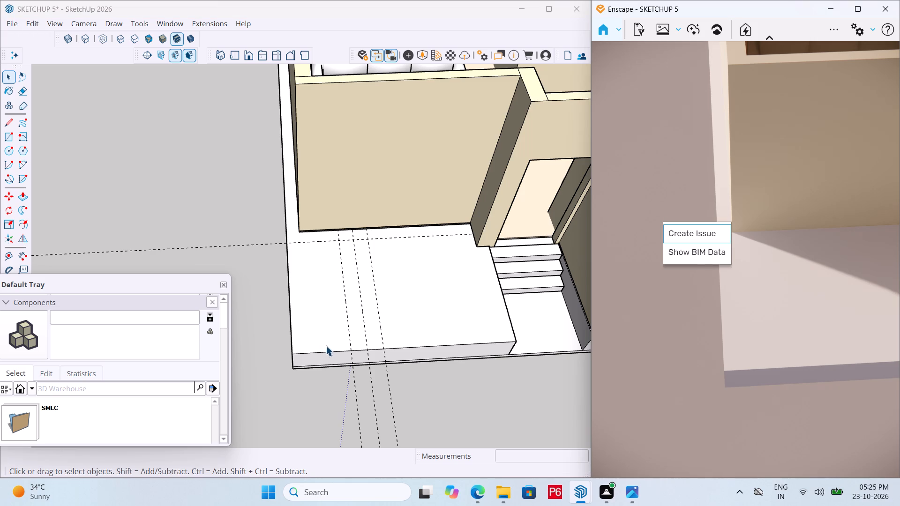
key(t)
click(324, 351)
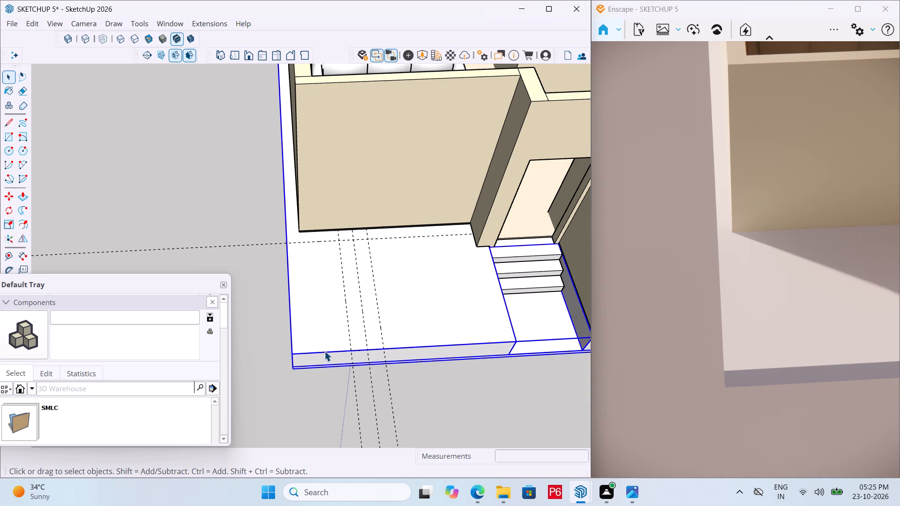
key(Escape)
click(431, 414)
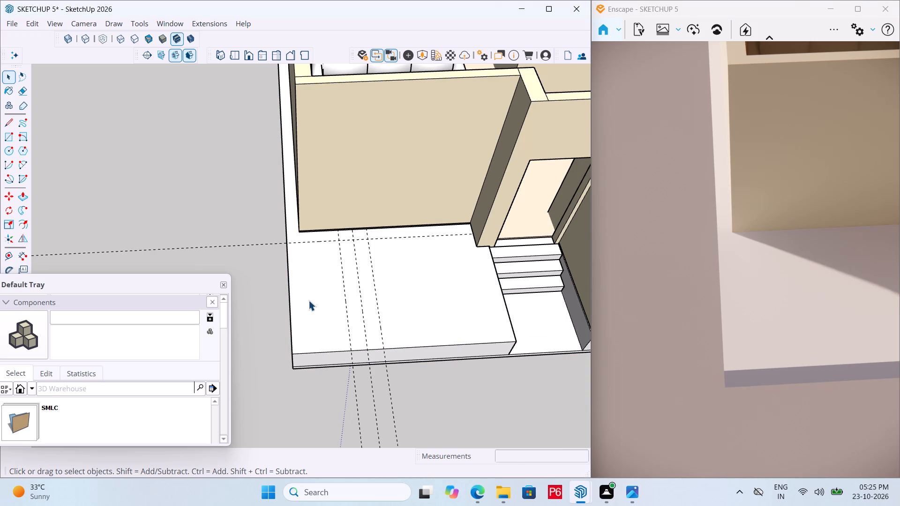
Start the Rectangle tool for drawing at the point where the 7' guide meets the front slab's outer side edge.
key(t)
key(r)
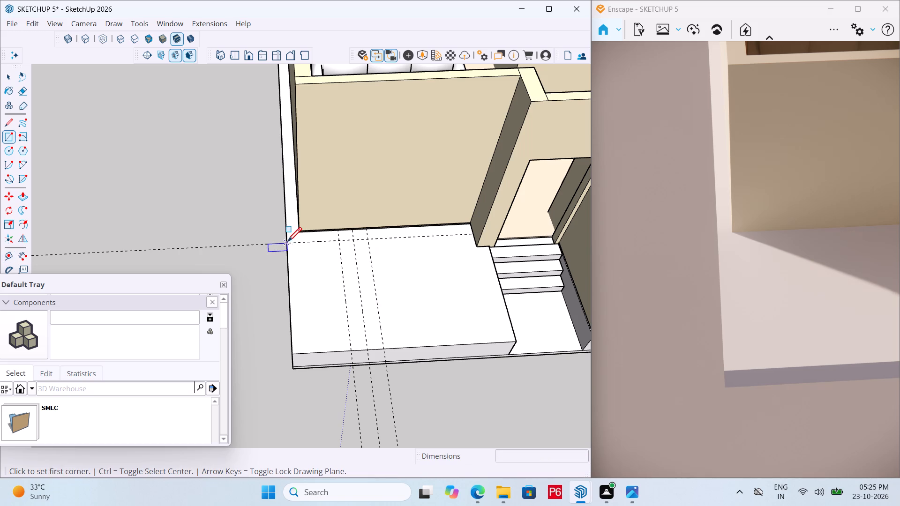
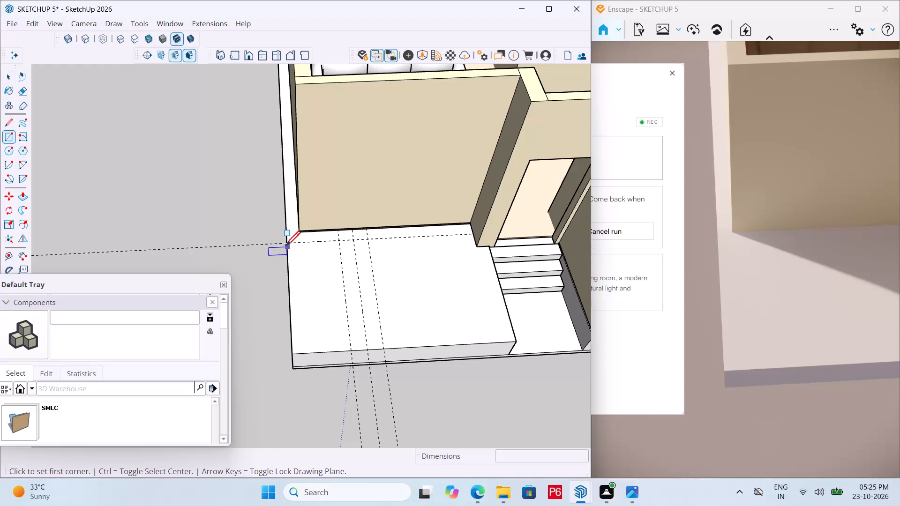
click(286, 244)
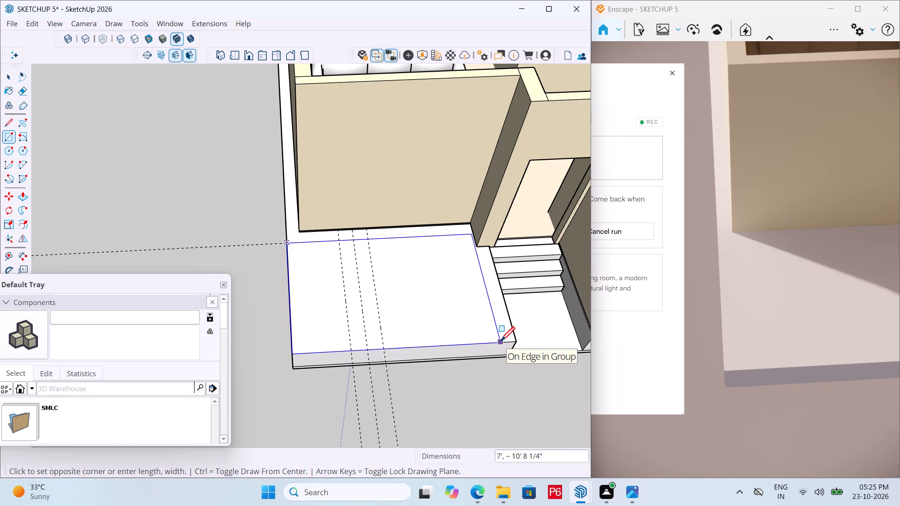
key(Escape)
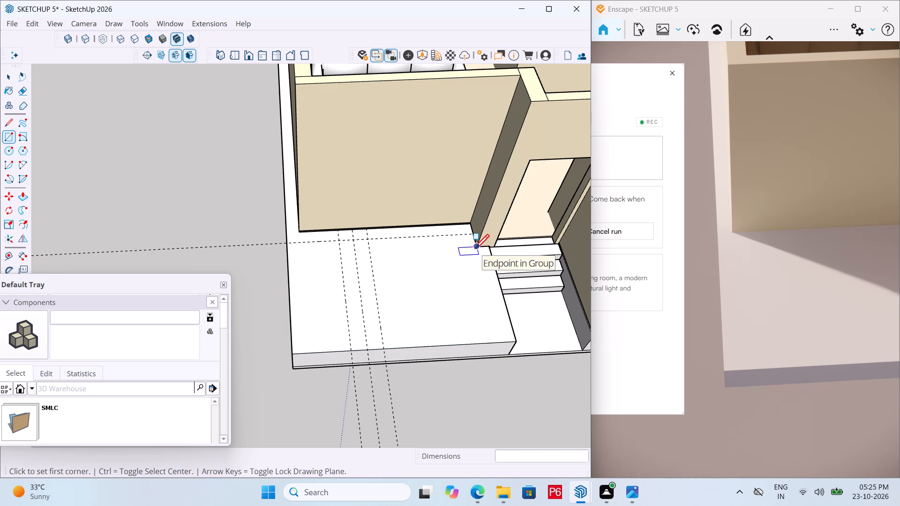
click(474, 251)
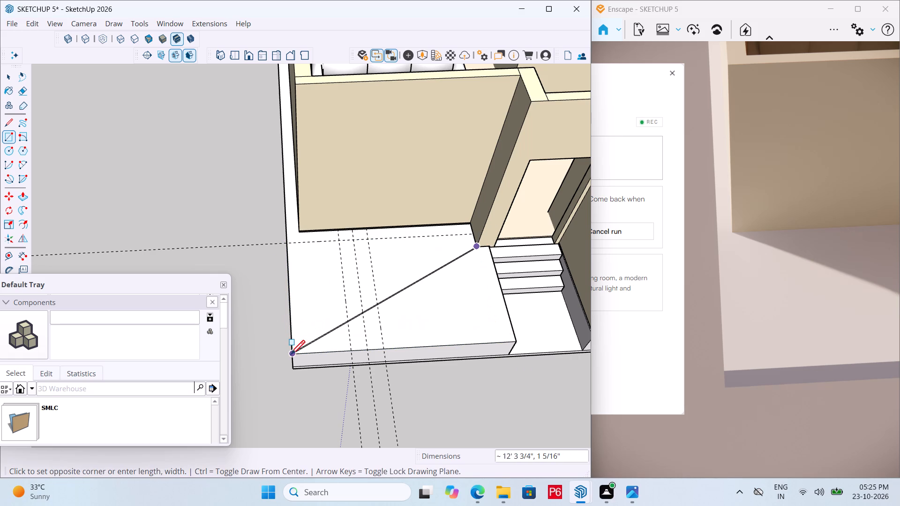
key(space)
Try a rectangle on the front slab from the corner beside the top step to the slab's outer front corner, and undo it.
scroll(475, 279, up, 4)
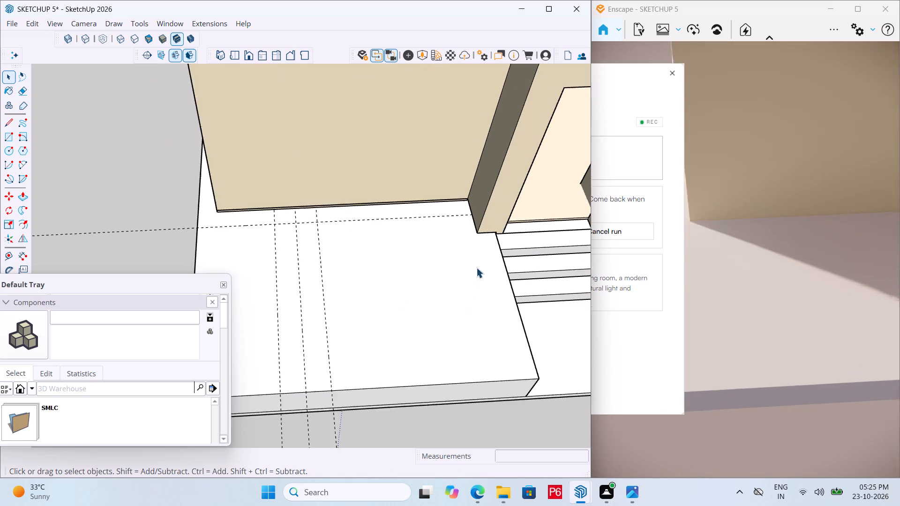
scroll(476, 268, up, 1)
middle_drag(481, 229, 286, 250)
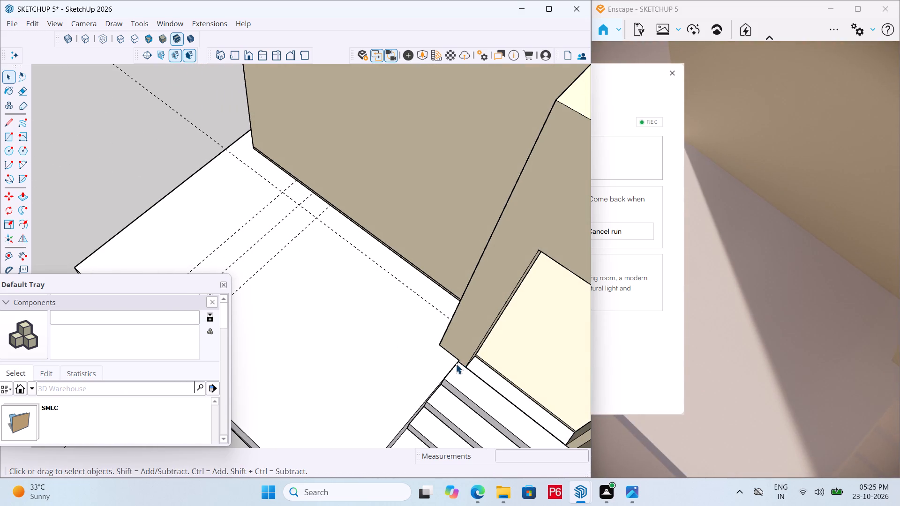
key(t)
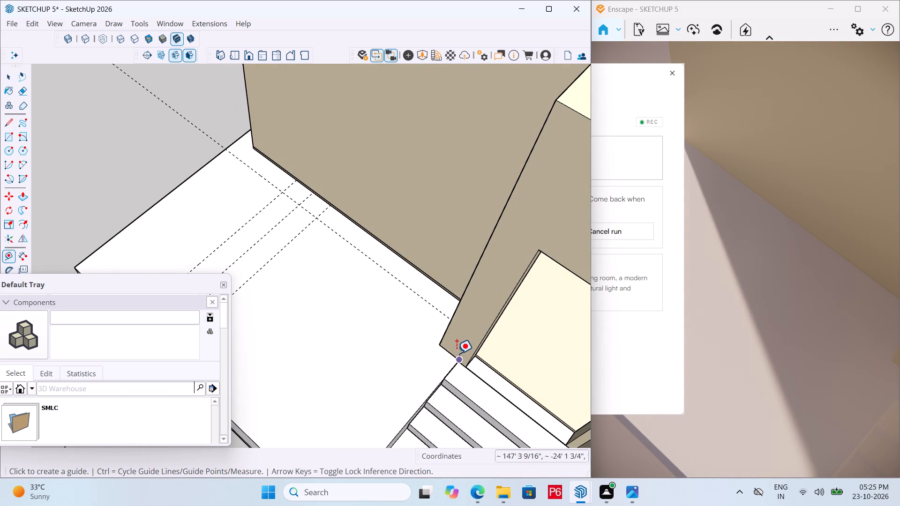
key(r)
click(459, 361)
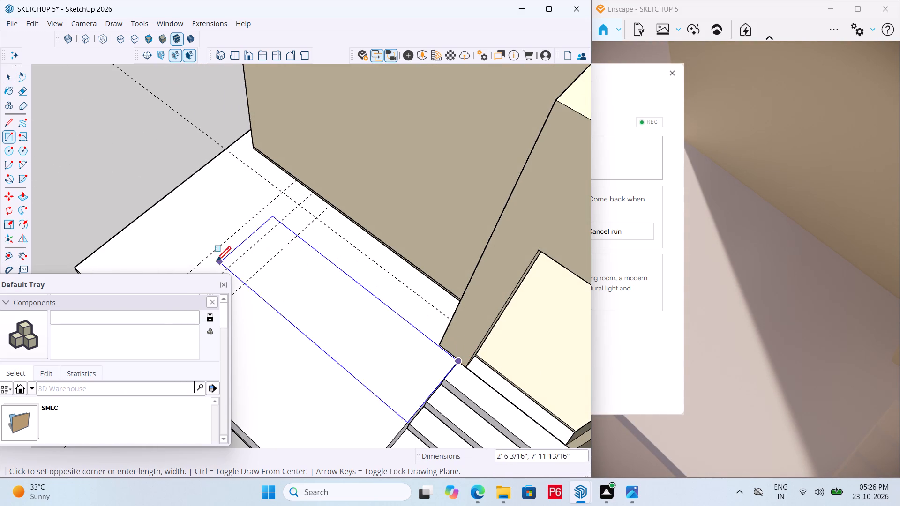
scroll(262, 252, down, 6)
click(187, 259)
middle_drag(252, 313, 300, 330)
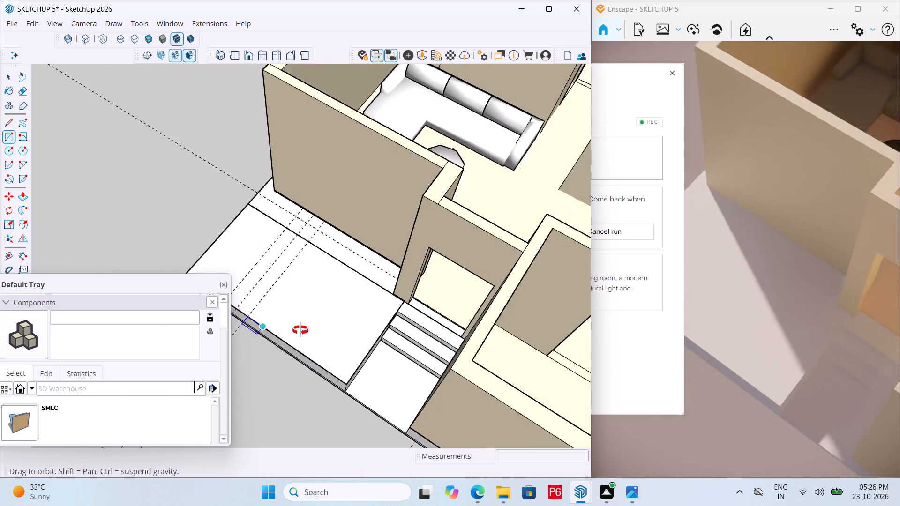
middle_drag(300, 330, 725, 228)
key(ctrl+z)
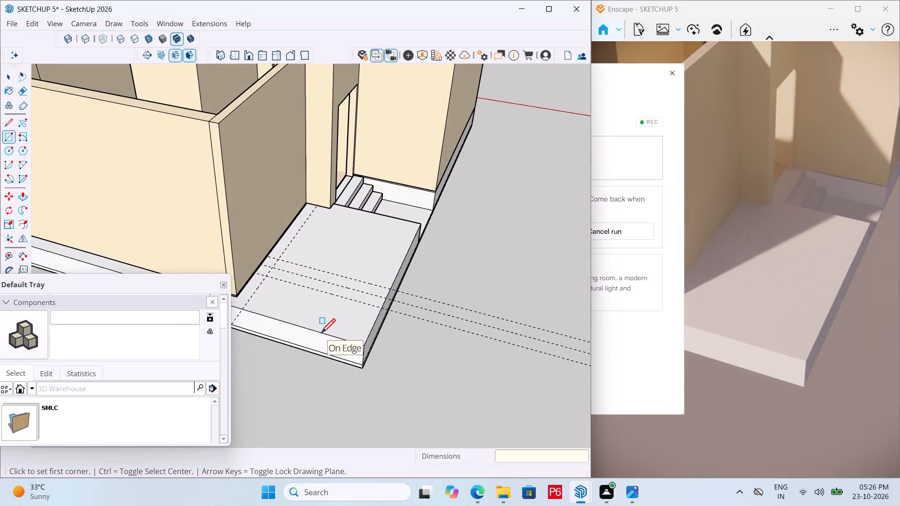
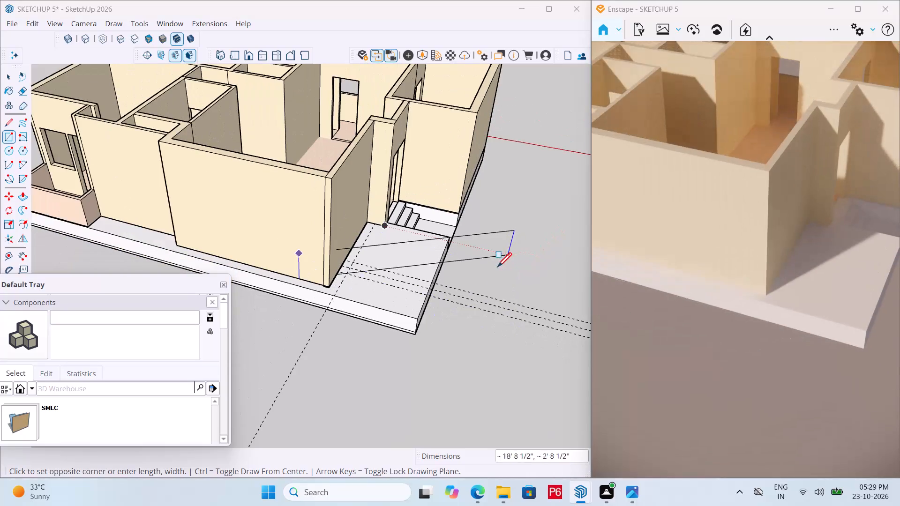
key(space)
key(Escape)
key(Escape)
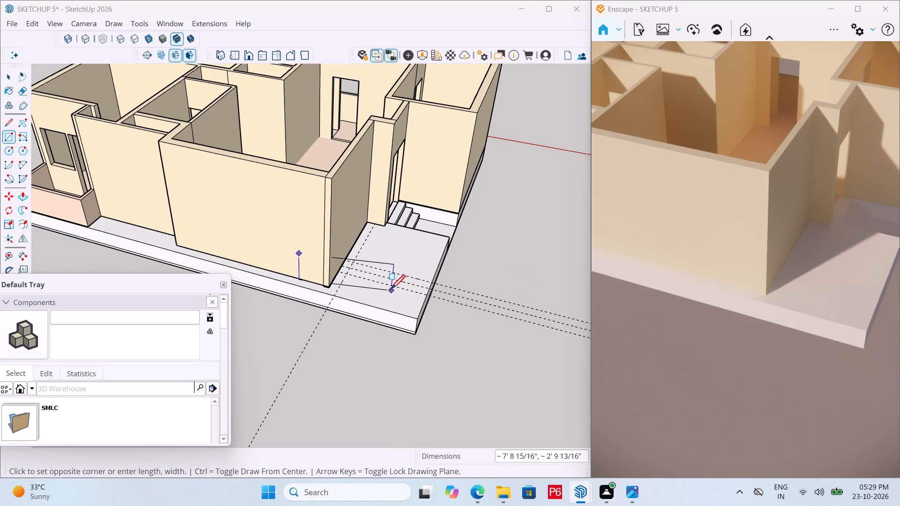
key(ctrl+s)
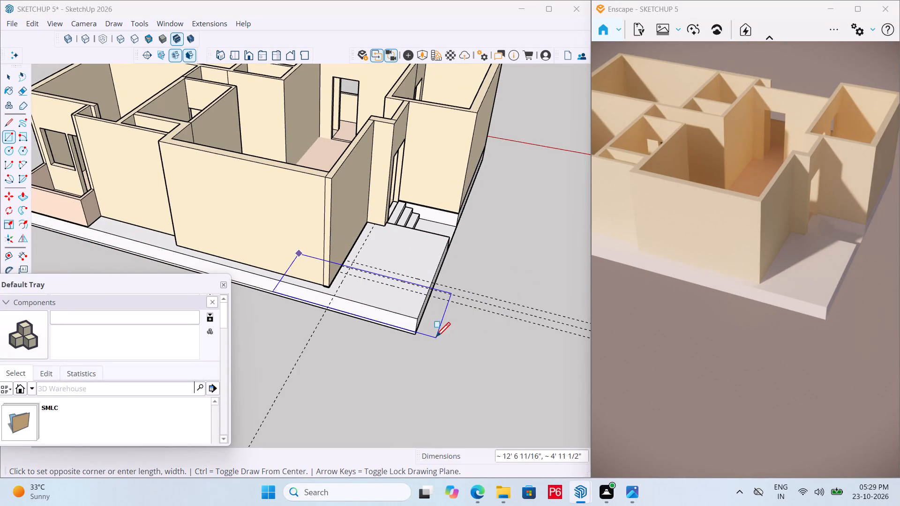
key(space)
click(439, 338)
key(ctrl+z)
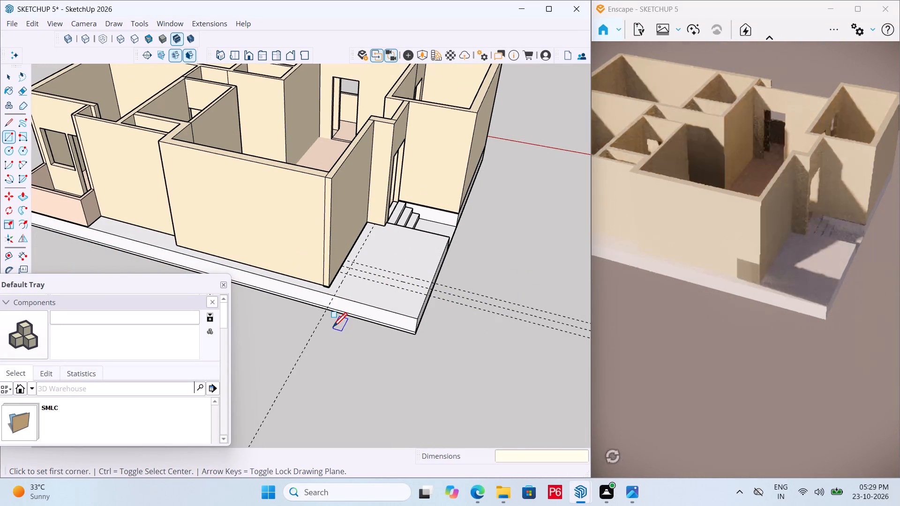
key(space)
Draw a 10' by 6'6" rectangle on top of the front slab, starting at its outer front corner and running towards the steps.
middle_drag(402, 306, 280, 322)
scroll(360, 302, down, 1)
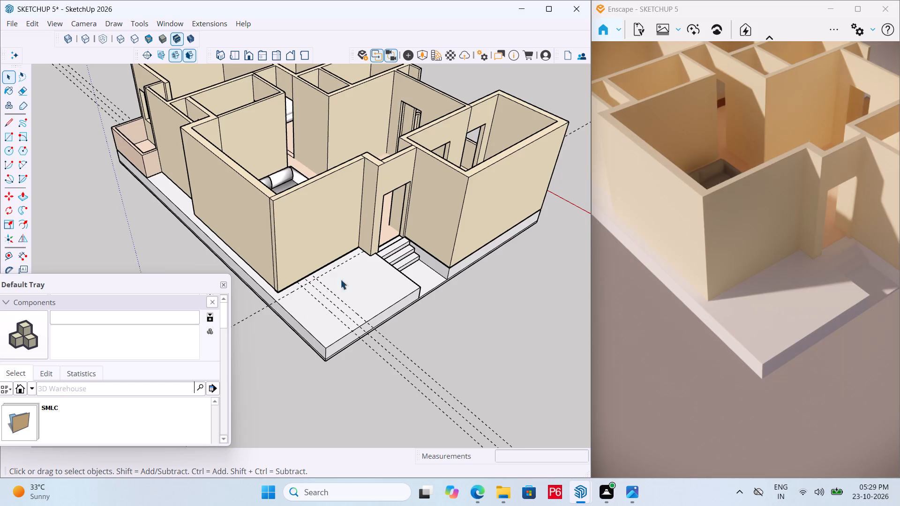
scroll(379, 266, down, 4)
scroll(328, 301, up, 8)
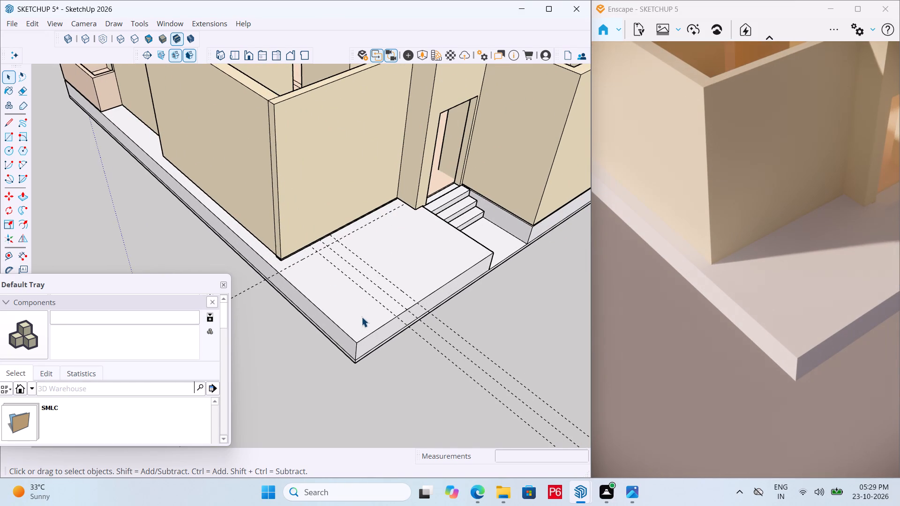
key(r)
key(e)
key(r)
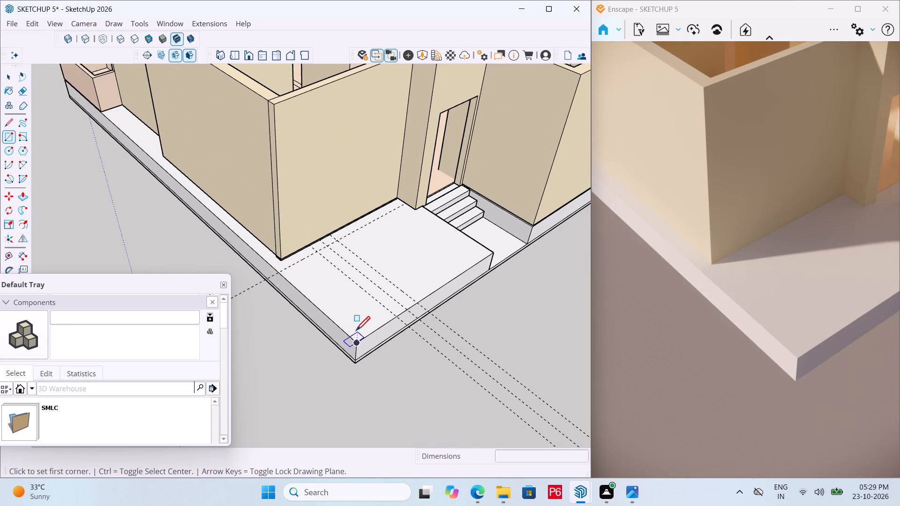
drag(354, 343, 354, 338)
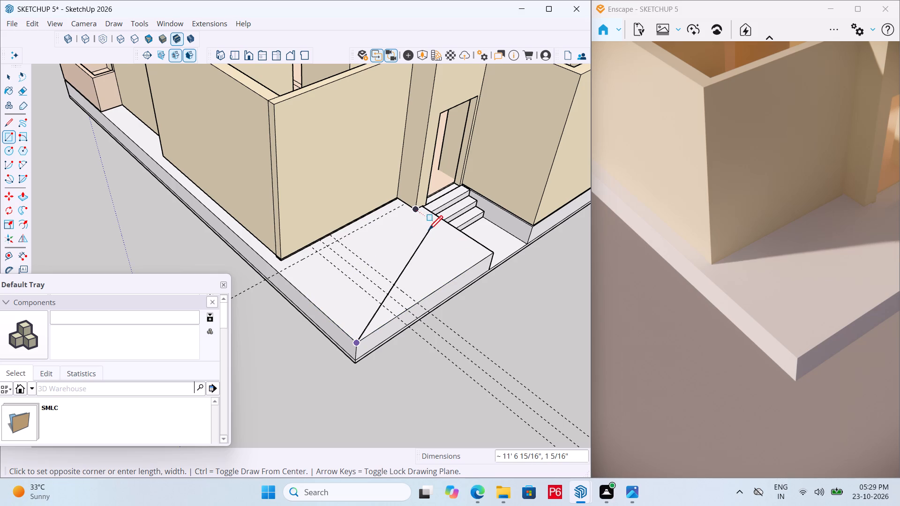
text(10'.)
key(BackSpace)
key(comma)
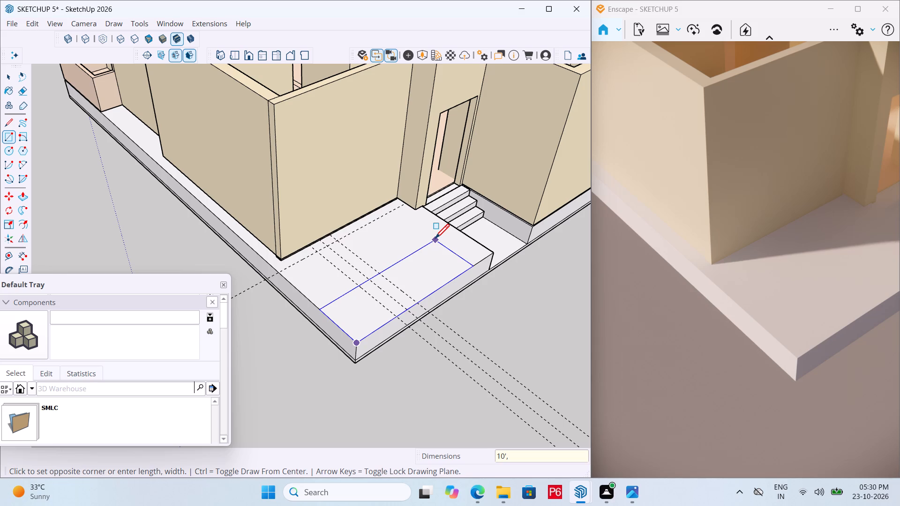
text(6'6")
key(Return)
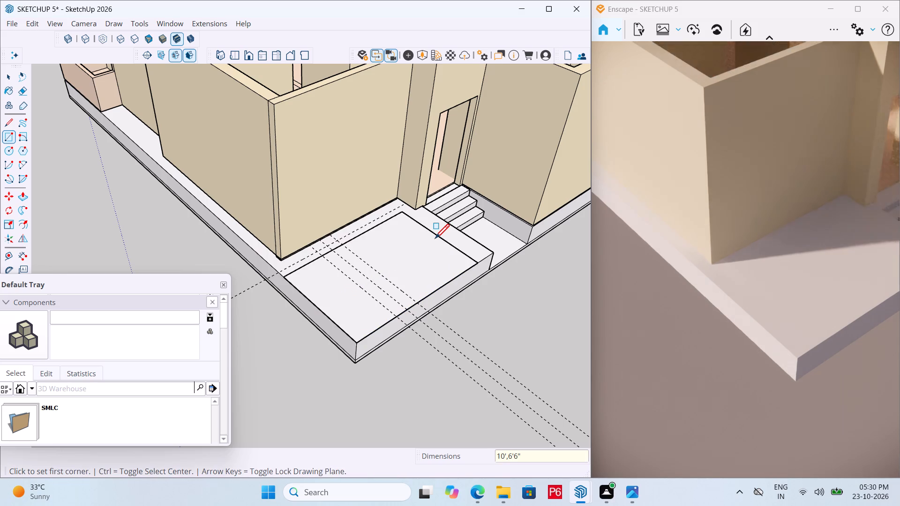
key(Return)
middle_drag(408, 270, 364, 298)
key(space)
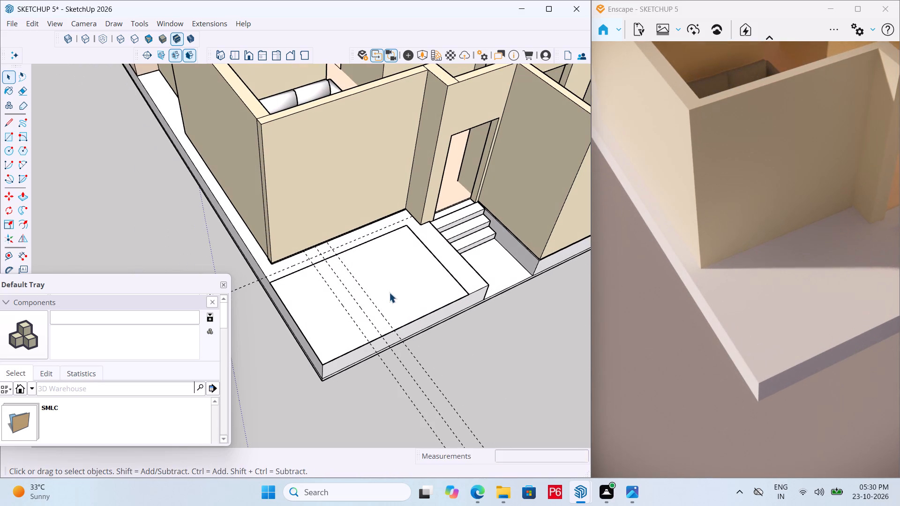
Group the new rectangle's face together with its edges.
click(392, 289)
double_click(392, 289)
right_click(392, 289)
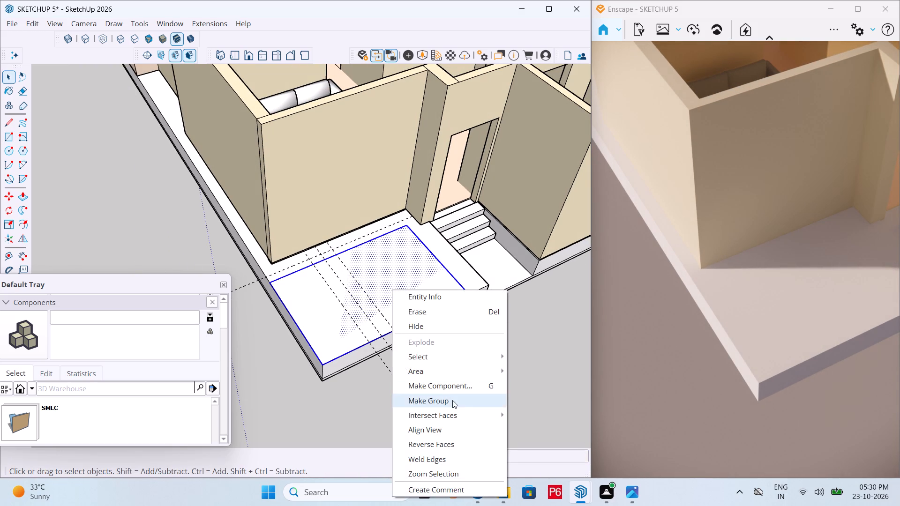
click(454, 403)
click(497, 393)
key(space)
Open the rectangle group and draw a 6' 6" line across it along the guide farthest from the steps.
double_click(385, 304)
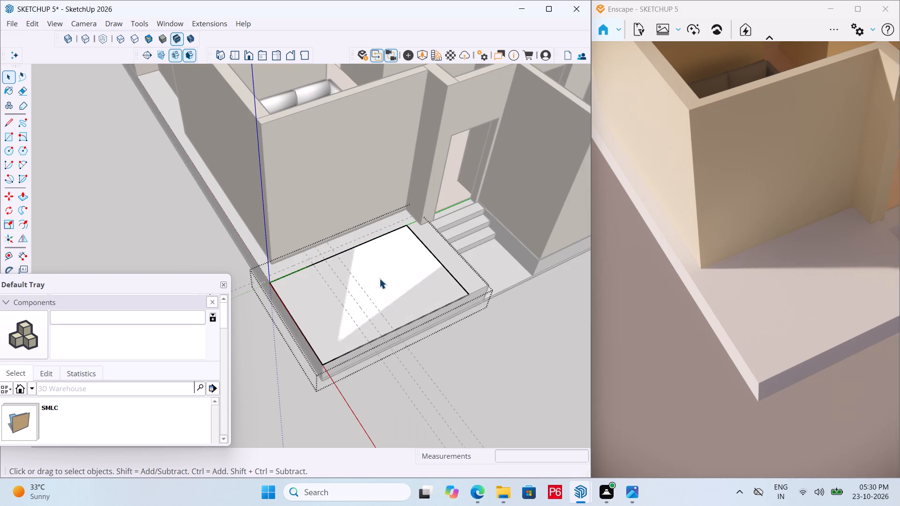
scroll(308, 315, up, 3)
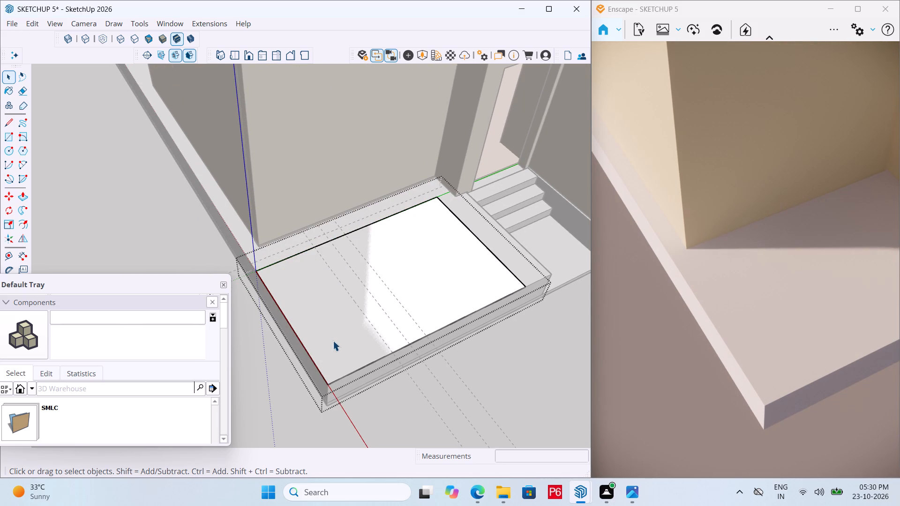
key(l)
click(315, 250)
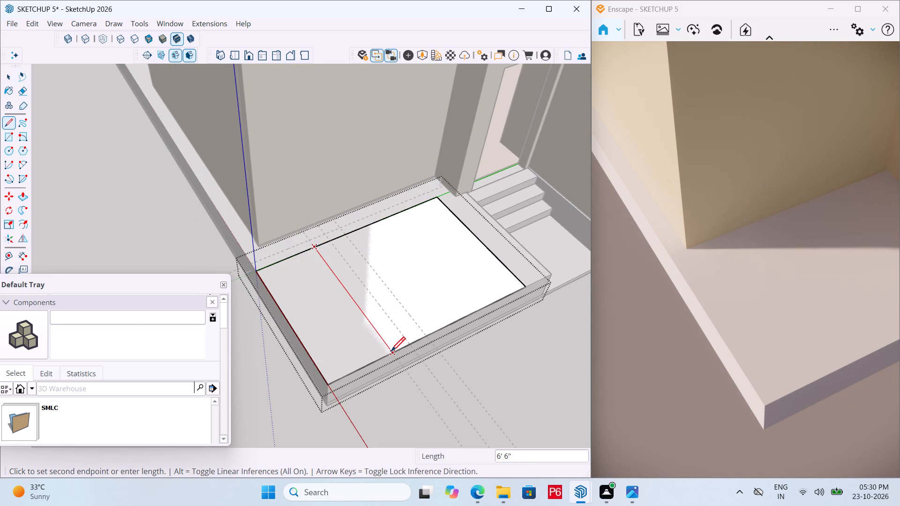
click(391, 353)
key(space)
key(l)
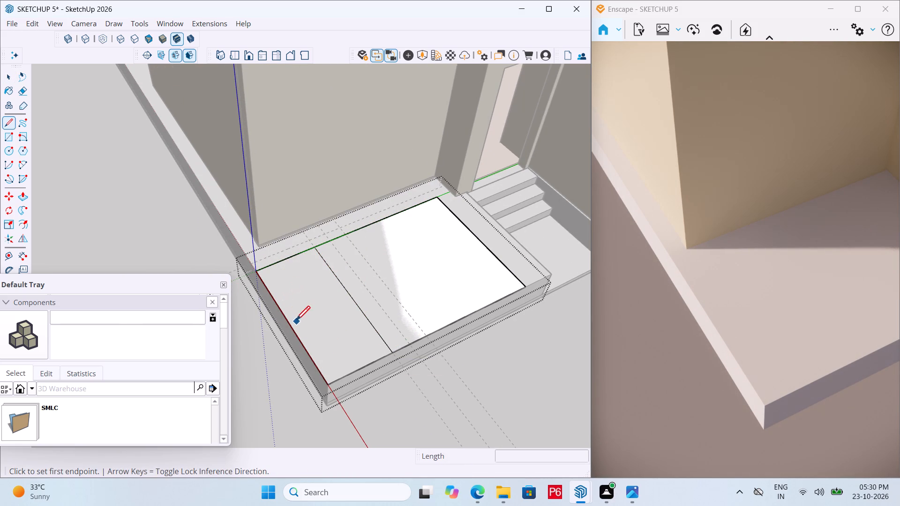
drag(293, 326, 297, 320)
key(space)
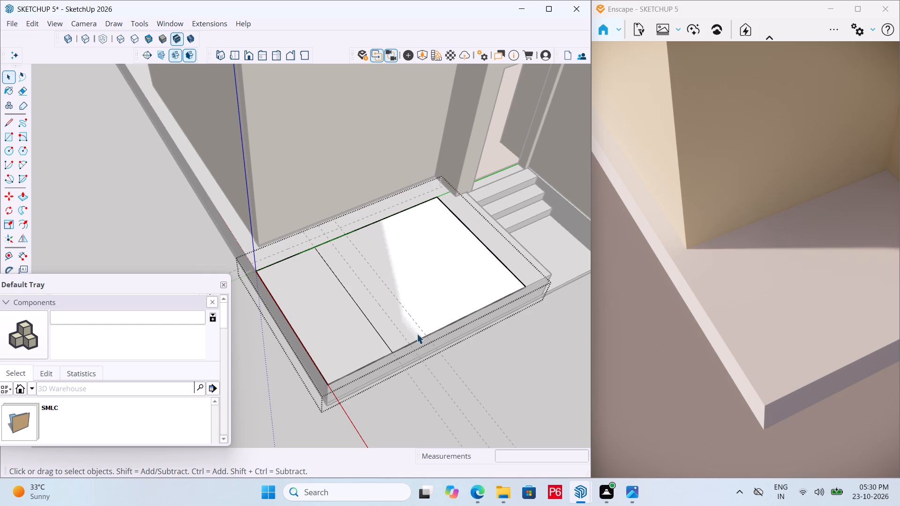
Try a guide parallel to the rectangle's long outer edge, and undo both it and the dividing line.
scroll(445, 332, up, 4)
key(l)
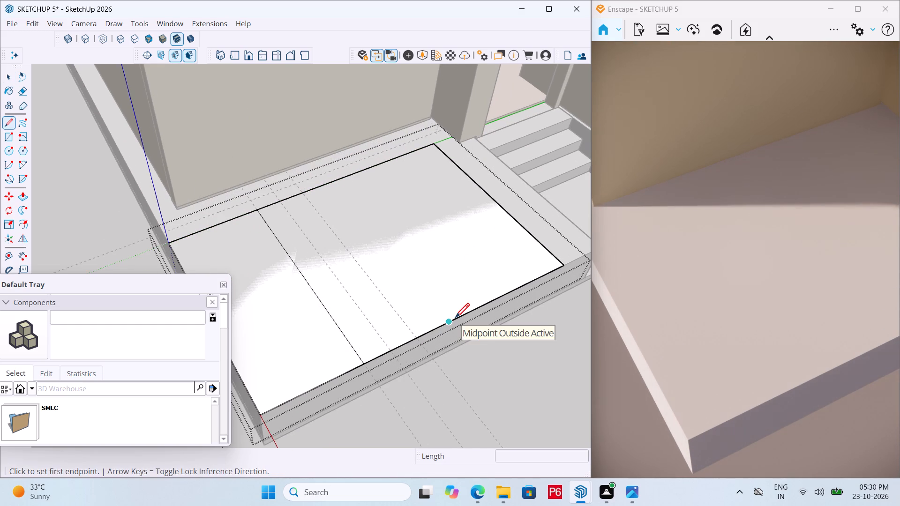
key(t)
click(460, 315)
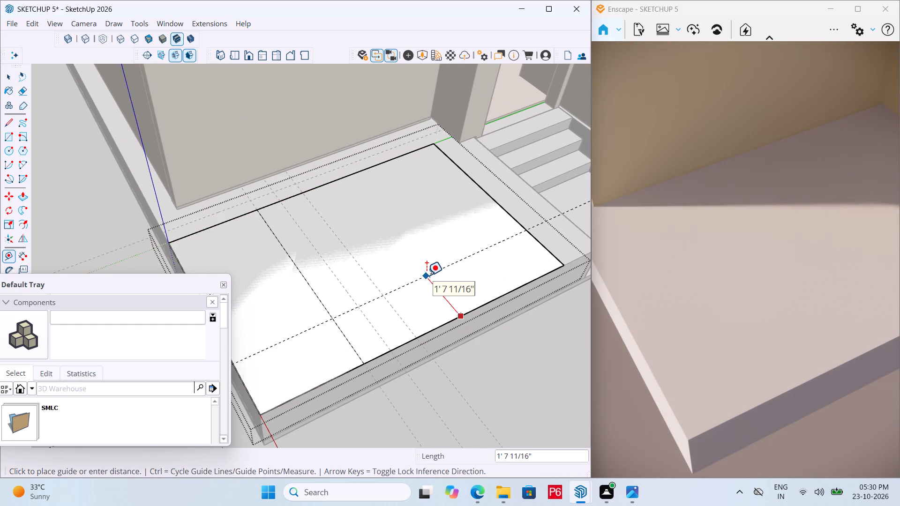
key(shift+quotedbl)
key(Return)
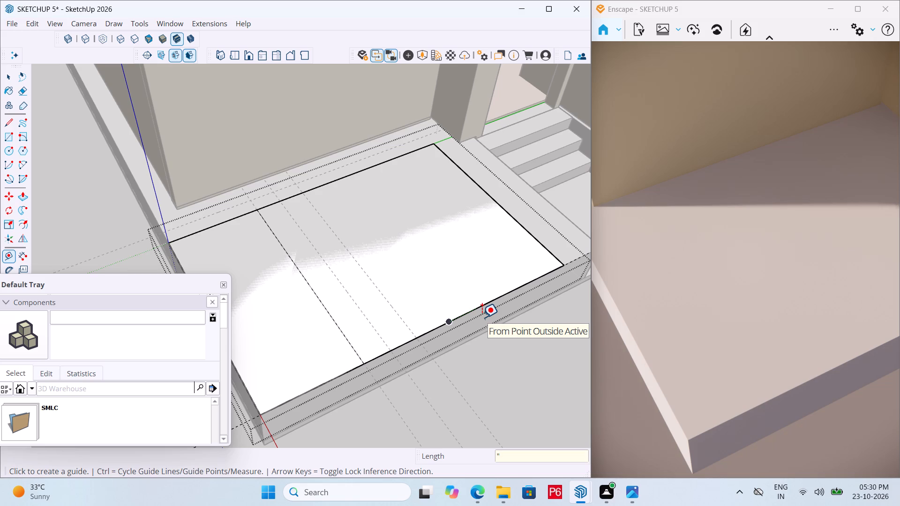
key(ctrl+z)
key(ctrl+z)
Close the group and erase the three parallel guides crossing the front slab and the guide running along the wall.
scroll(481, 318, down, 4)
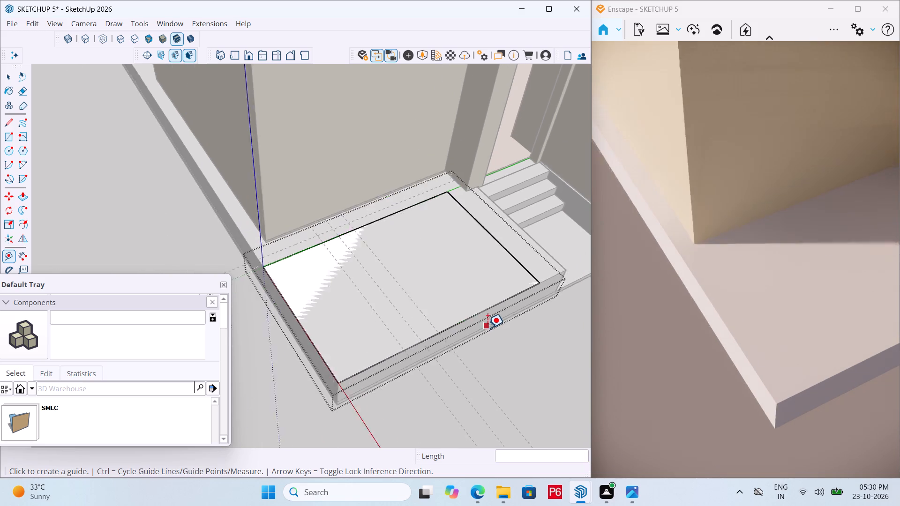
scroll(487, 328, down, 1)
key(space)
click(502, 351)
click(457, 300)
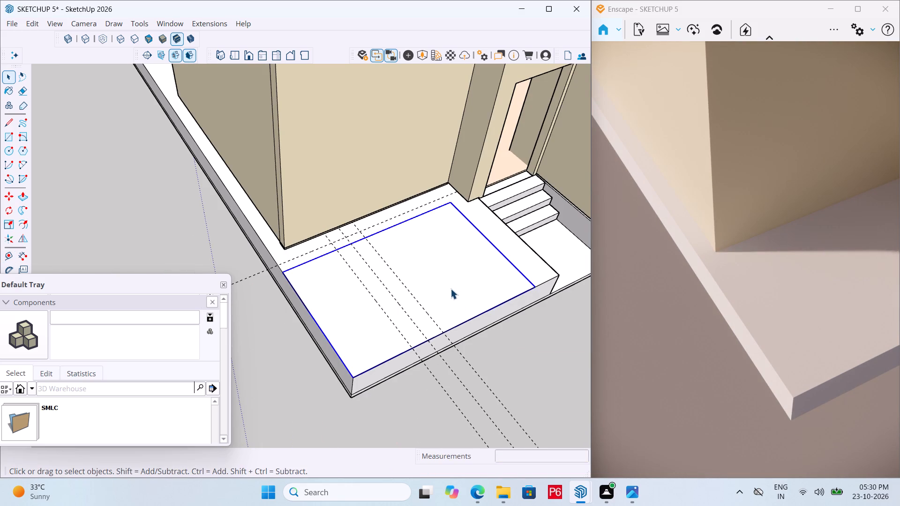
key(e)
drag(517, 398, 453, 411)
click(453, 411)
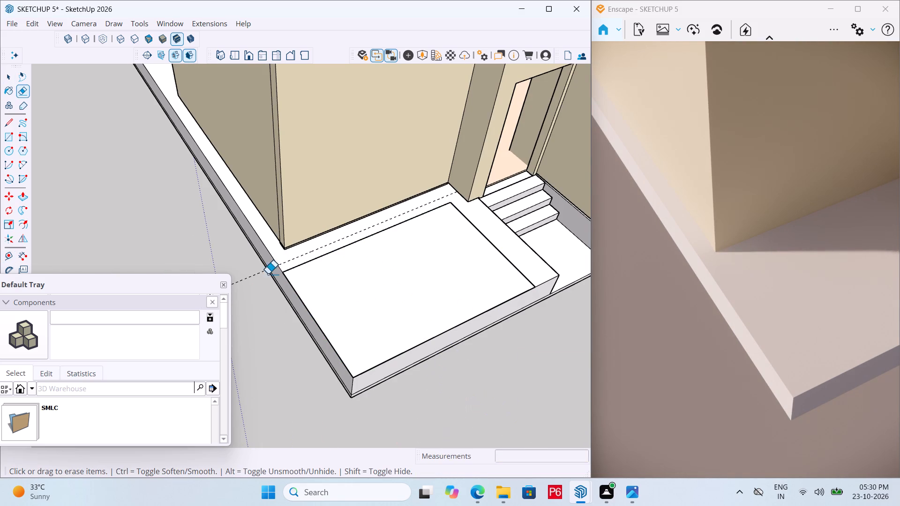
double_click(259, 271)
drag(259, 269, 260, 278)
double_click(260, 280)
key(space)
Inside the rectangle group, place a guide 3' from the short edge farthest from the steps.
click(361, 291)
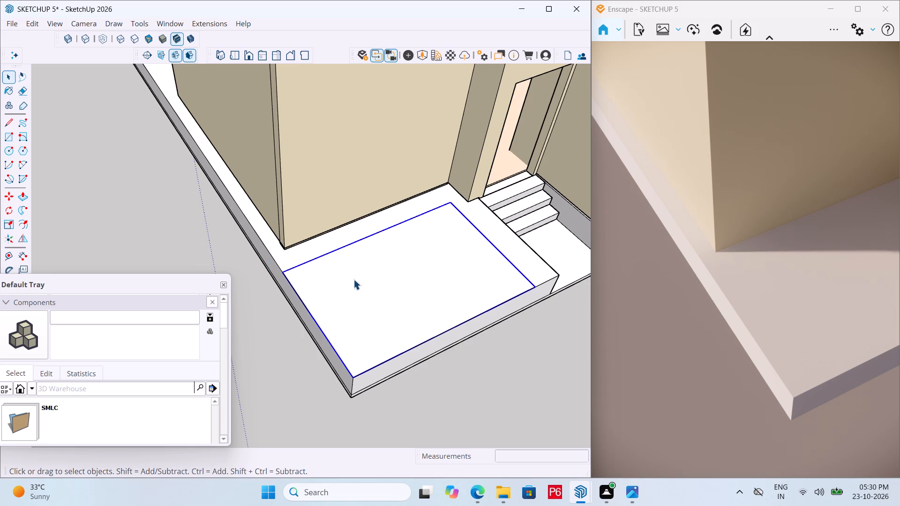
double_click(353, 279)
scroll(360, 277, up, 3)
key(t)
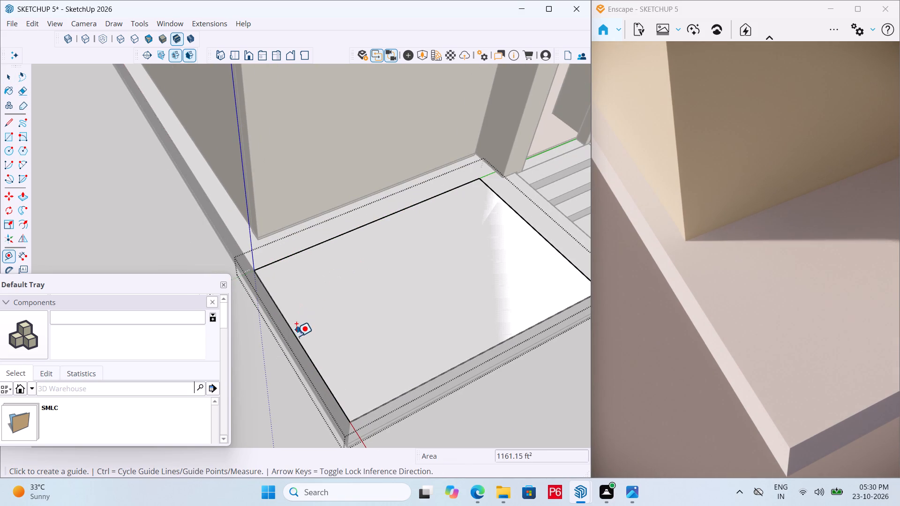
click(298, 339)
text(3')
key(Return)
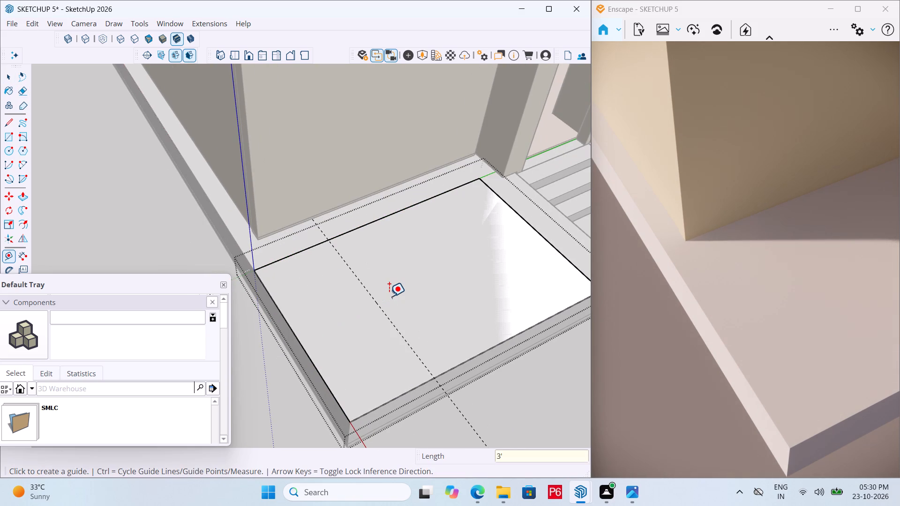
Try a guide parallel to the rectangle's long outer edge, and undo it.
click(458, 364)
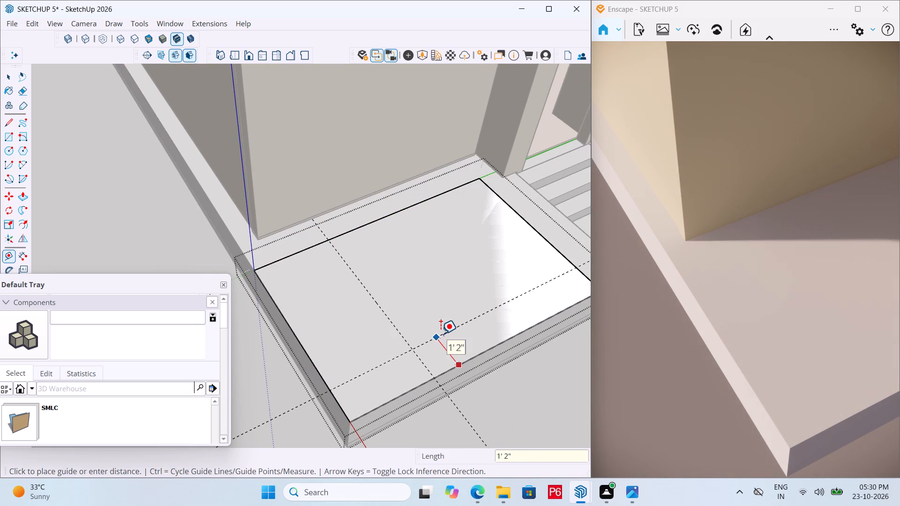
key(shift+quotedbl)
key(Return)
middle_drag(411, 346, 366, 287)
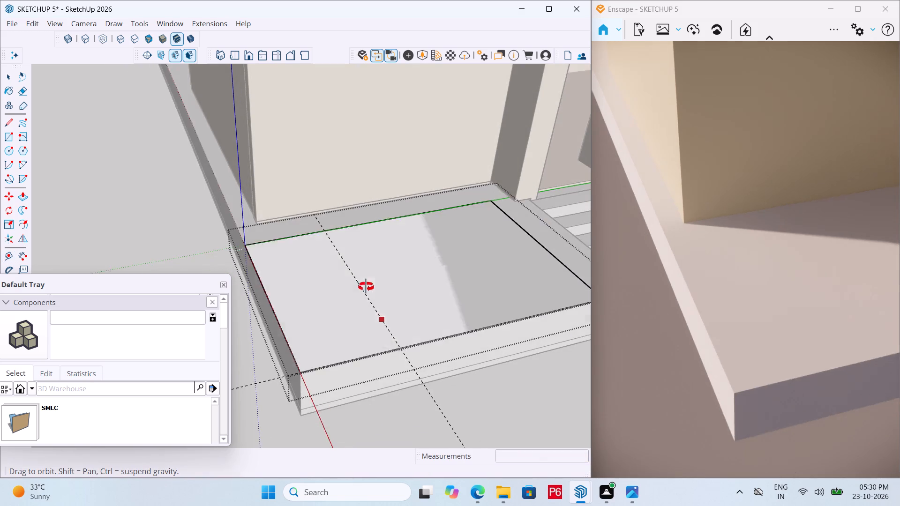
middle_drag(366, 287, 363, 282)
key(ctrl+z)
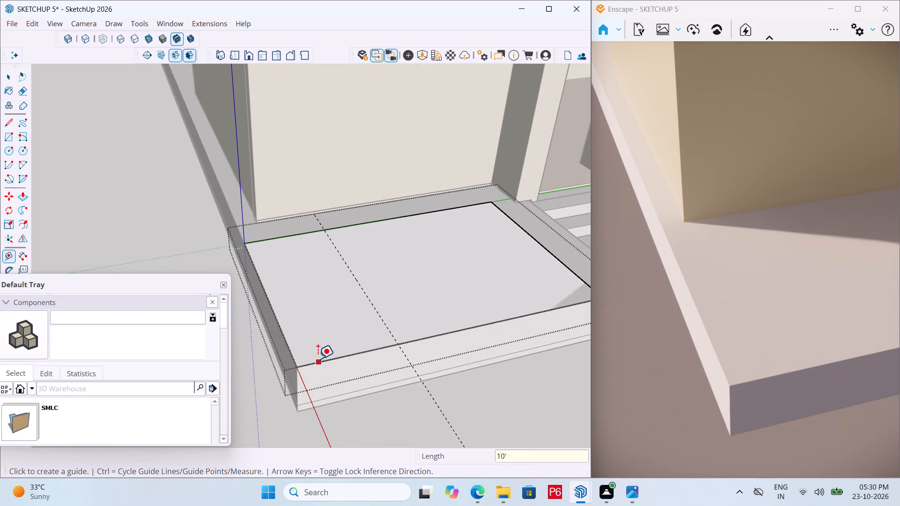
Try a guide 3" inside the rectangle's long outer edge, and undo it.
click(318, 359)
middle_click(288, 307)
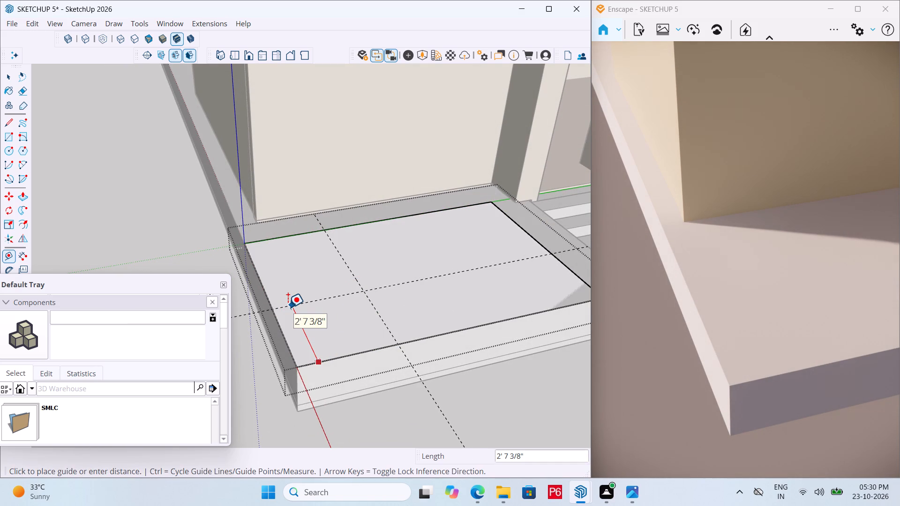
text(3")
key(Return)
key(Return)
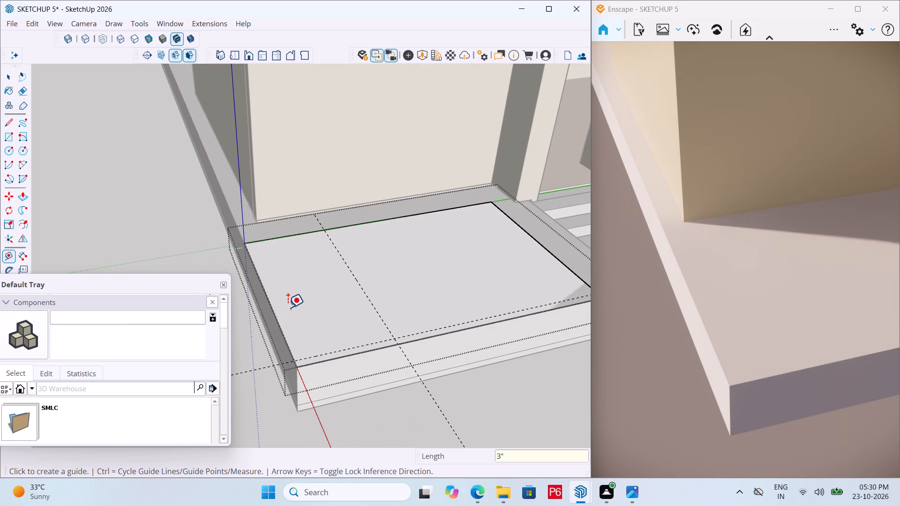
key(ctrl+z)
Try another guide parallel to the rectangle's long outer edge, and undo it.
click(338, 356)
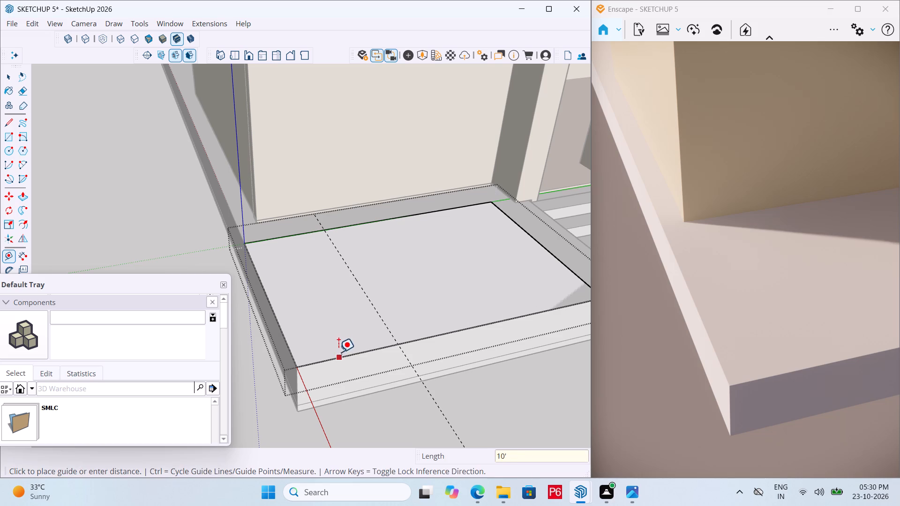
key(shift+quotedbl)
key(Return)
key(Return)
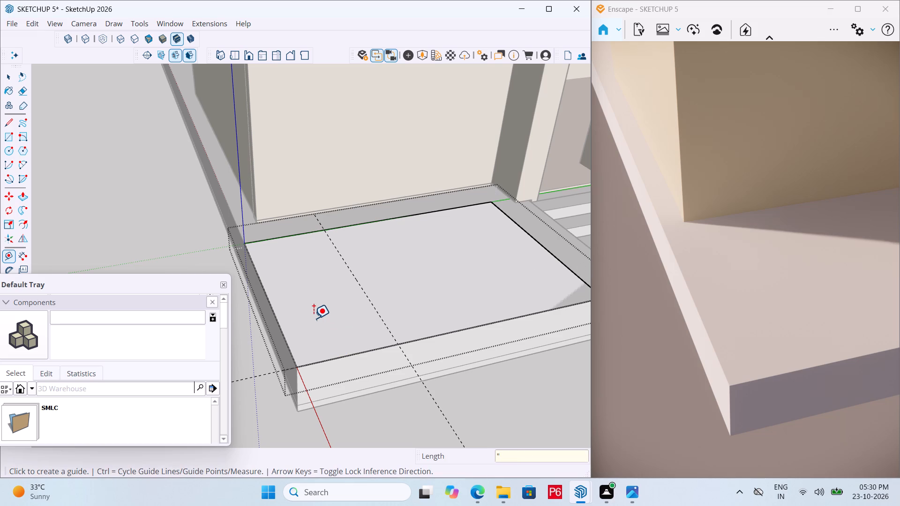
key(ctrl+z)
Place a guide from the rectangle's long outer edge, parallel to that edge.
middle_drag(314, 318, 468, 384)
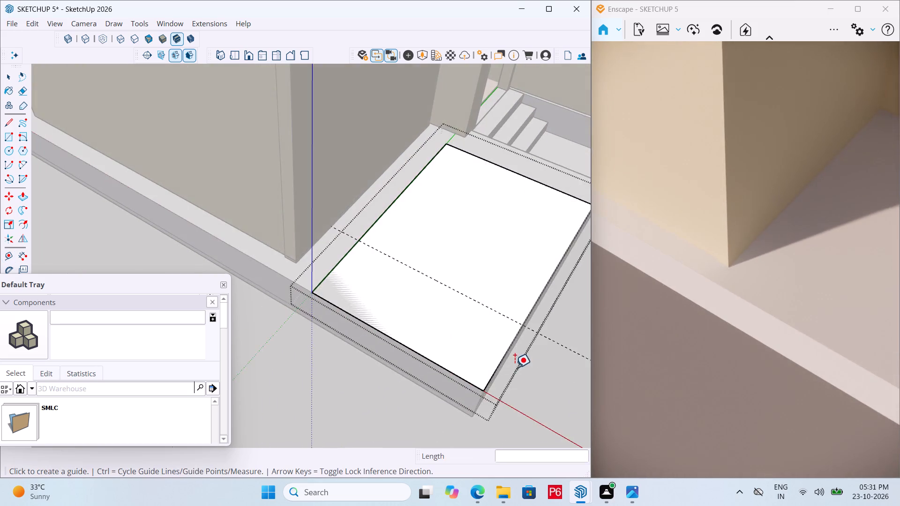
scroll(530, 356, up, 7)
click(537, 286)
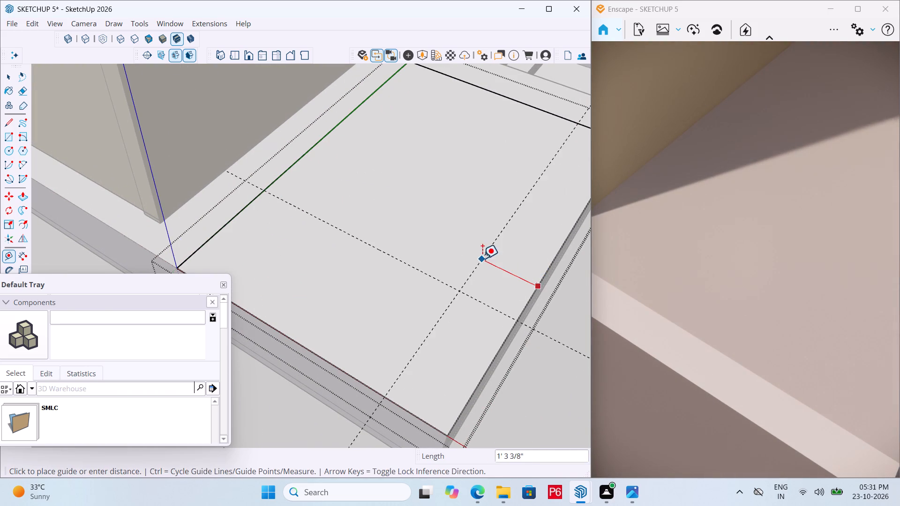
key(shift+quotedbl)
key(Return)
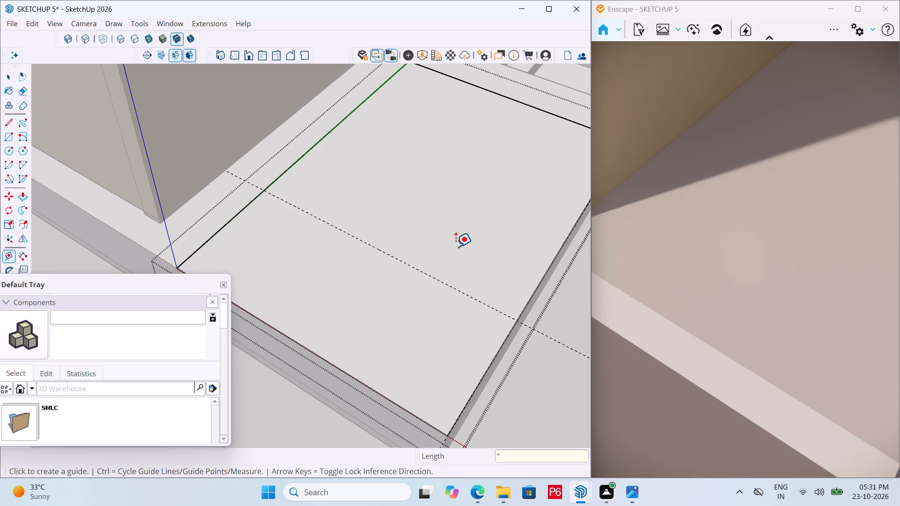
Undo the last guide placed parallel to the rectangle's long outer edge.
scroll(453, 247, down, 4)
middle_drag(439, 242, 307, 149)
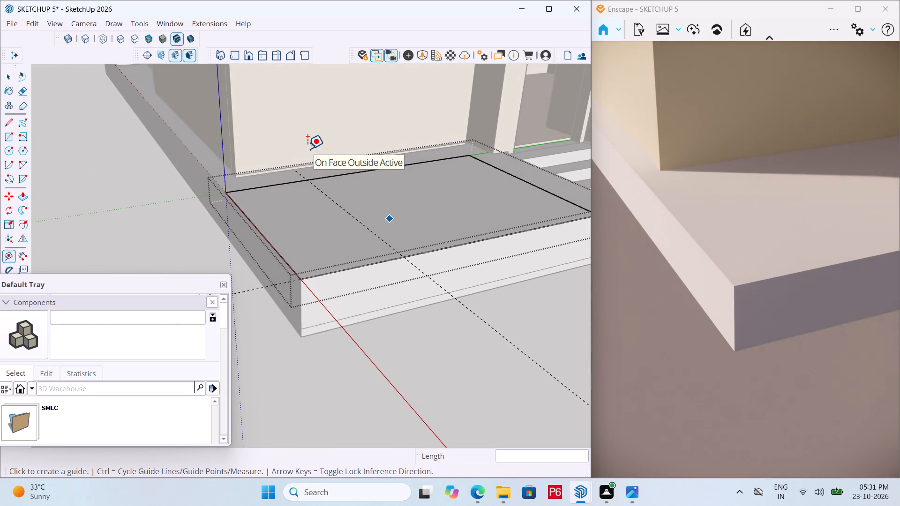
key(ctrl+z)
middle_drag(339, 222, 385, 288)
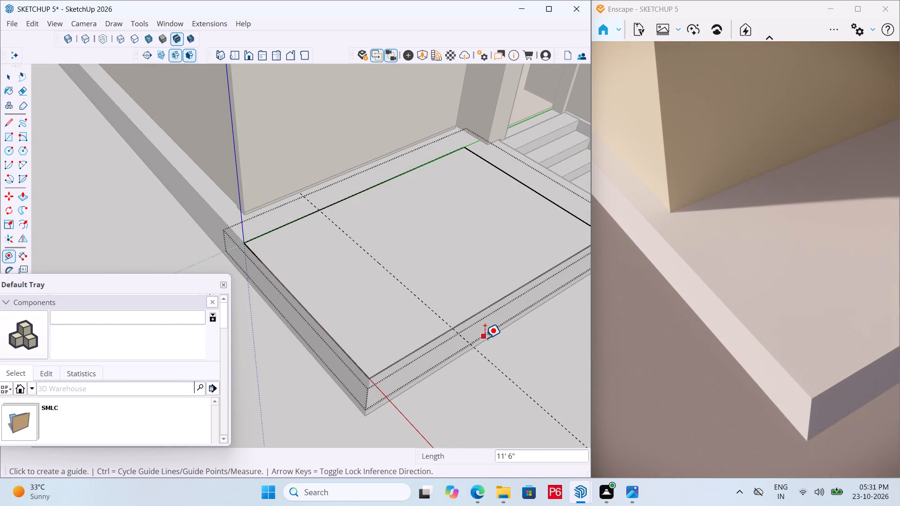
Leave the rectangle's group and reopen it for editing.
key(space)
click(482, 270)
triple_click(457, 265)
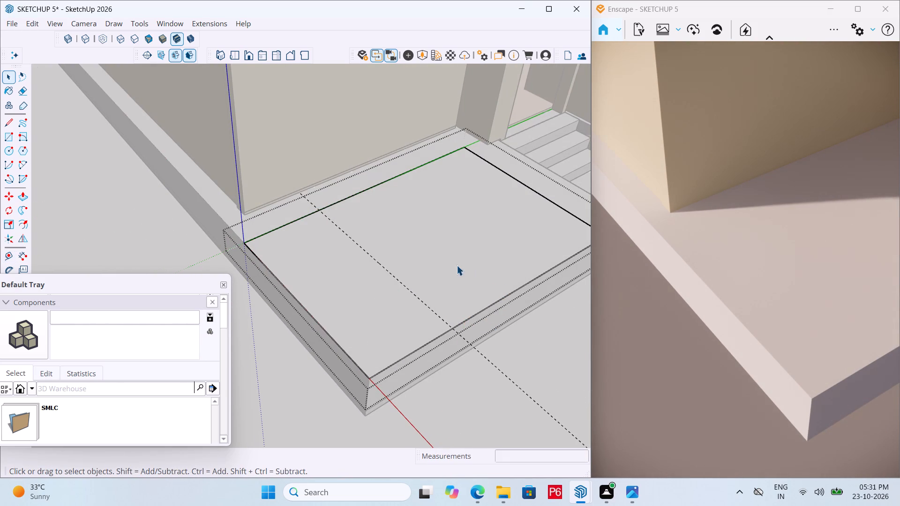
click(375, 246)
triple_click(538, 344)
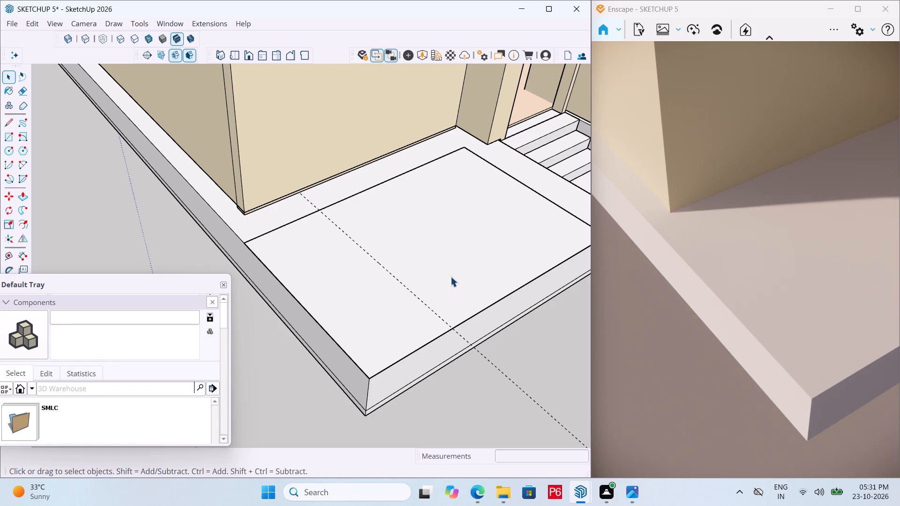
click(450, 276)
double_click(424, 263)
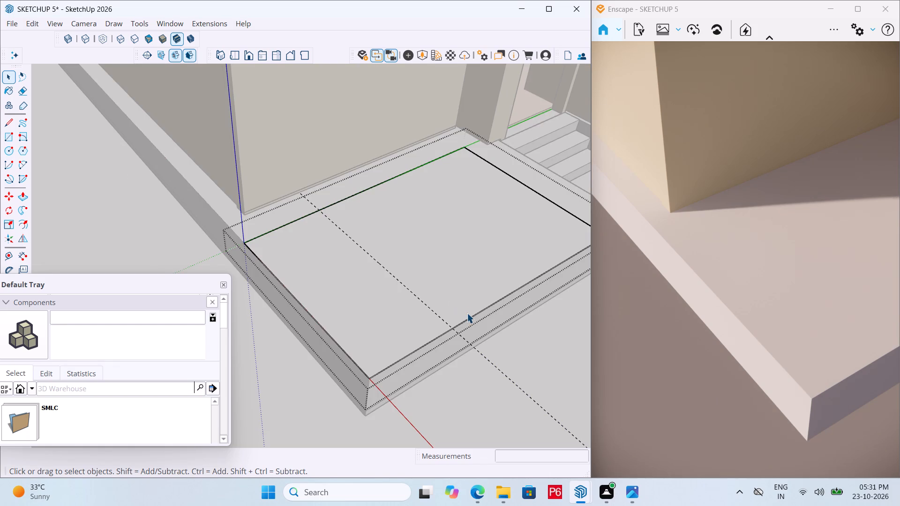
Place a guide 6" inside the rectangle's long outer edge, parallel to it.
key(t)
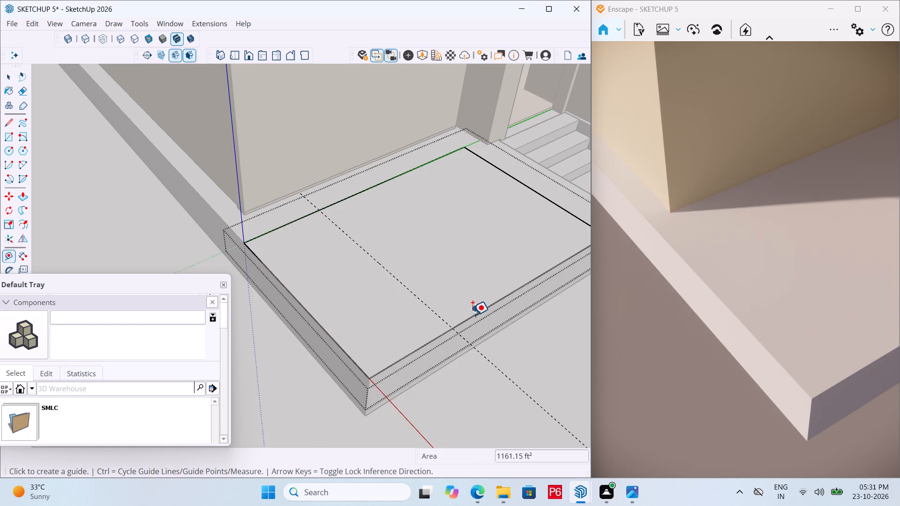
scroll(470, 319, up, 20)
scroll(448, 333, up, 6)
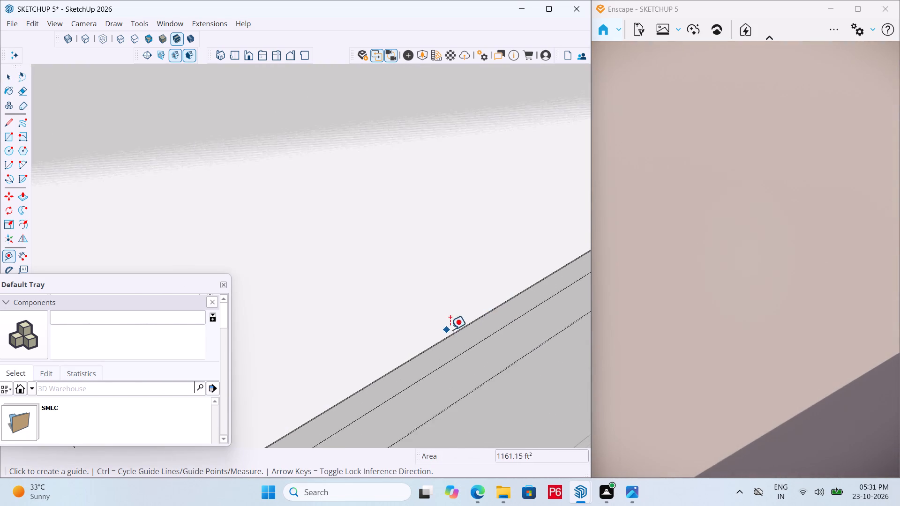
scroll(450, 330, up, 20)
scroll(450, 330, up, 5)
click(458, 351)
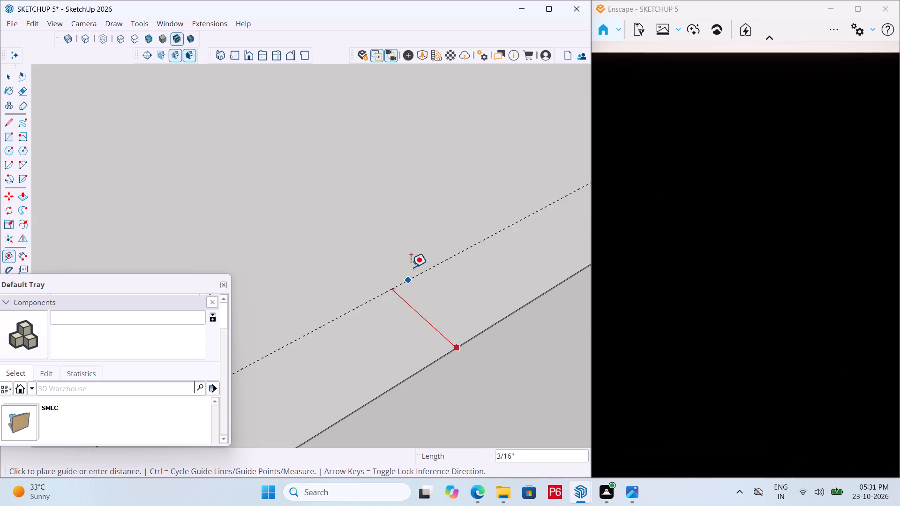
scroll(456, 277, down, 20)
scroll(456, 277, down, 20)
scroll(456, 277, down, 1)
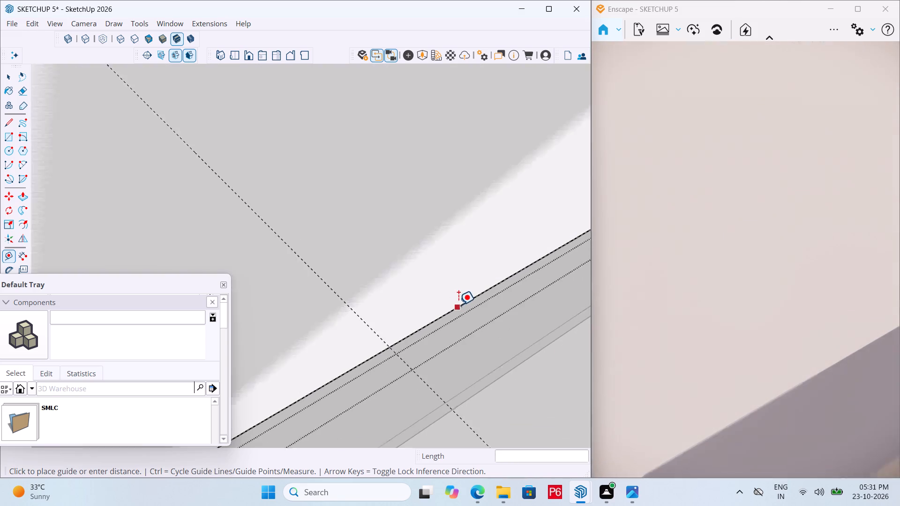
scroll(458, 305, down, 20)
scroll(458, 305, down, 2)
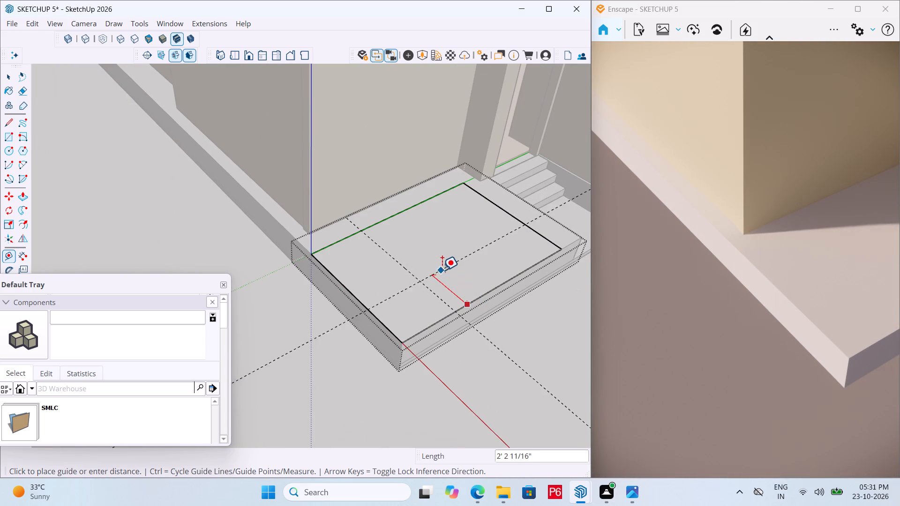
scroll(460, 288, up, 9)
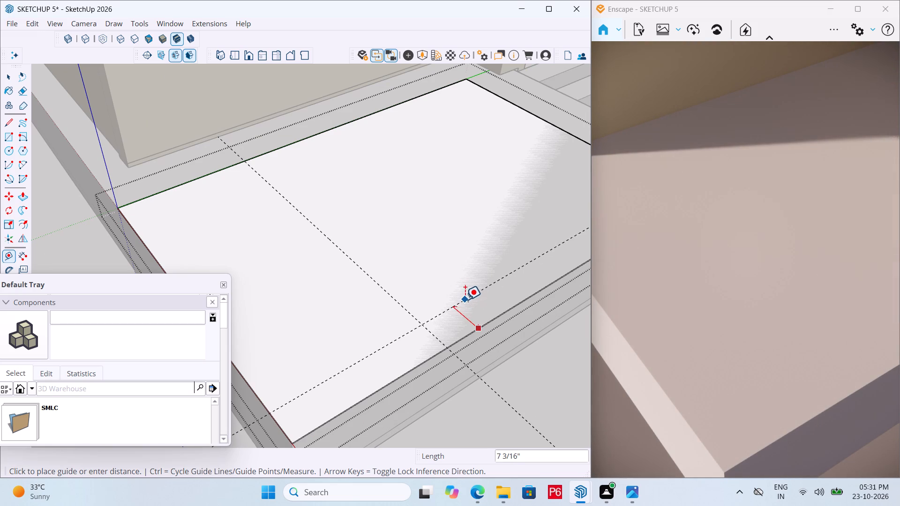
key(6)
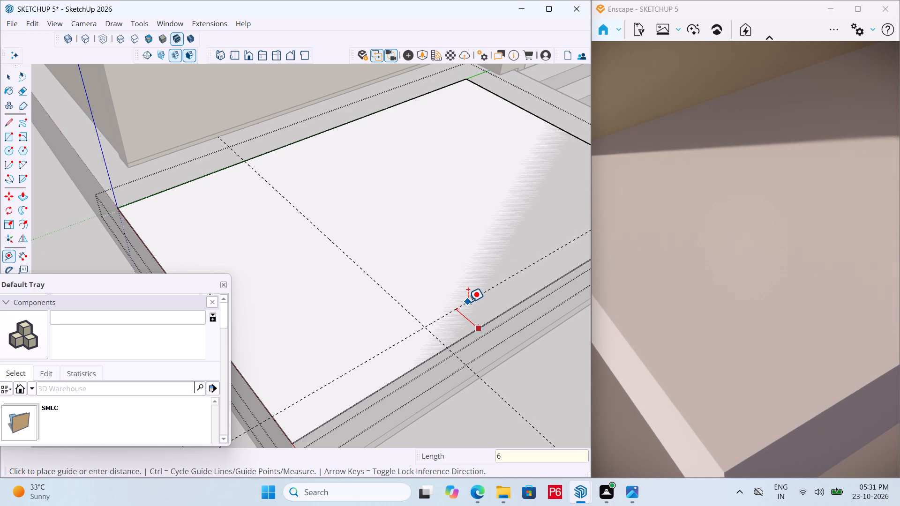
key(shift+quotedbl)
key(Return)
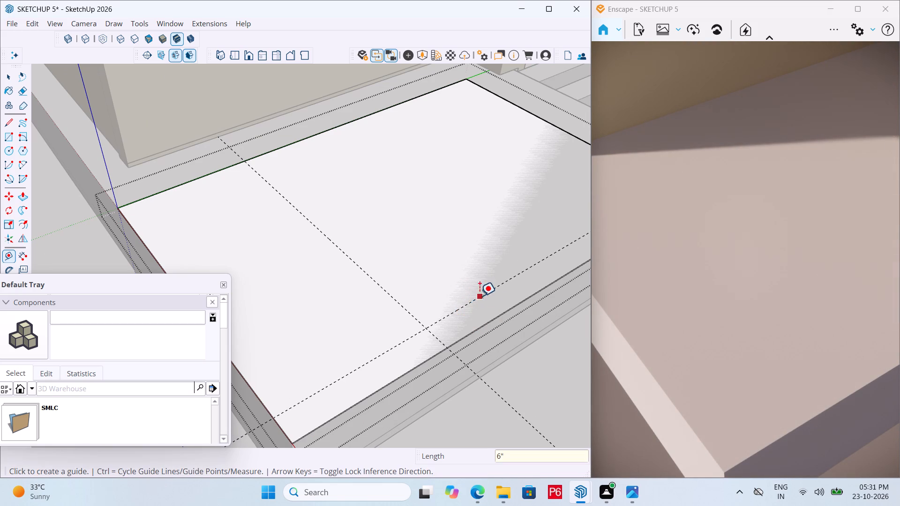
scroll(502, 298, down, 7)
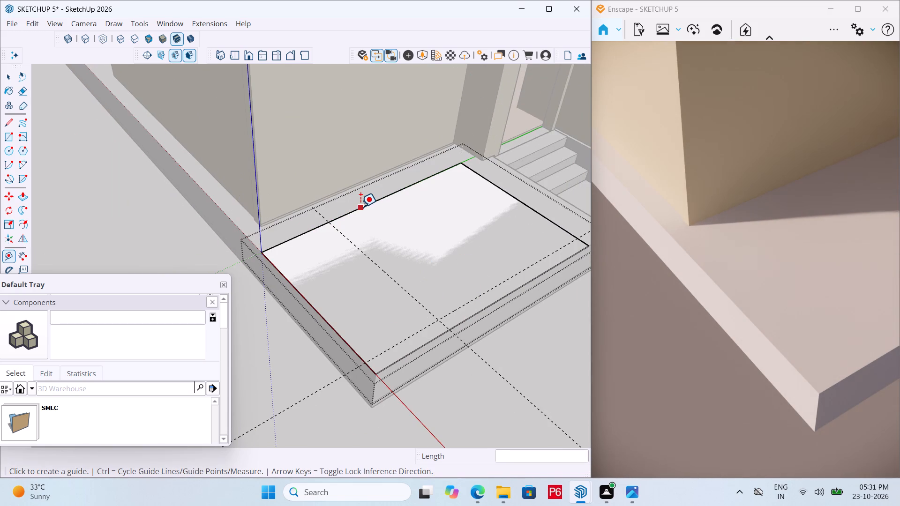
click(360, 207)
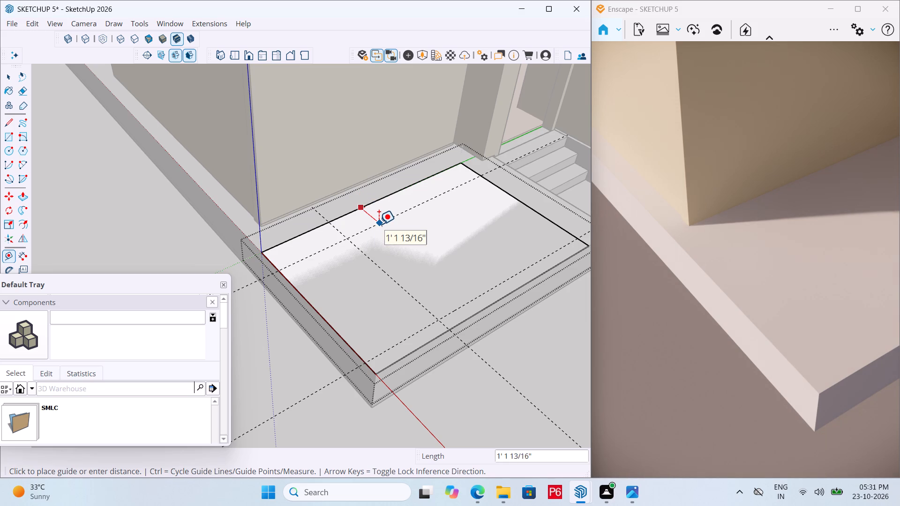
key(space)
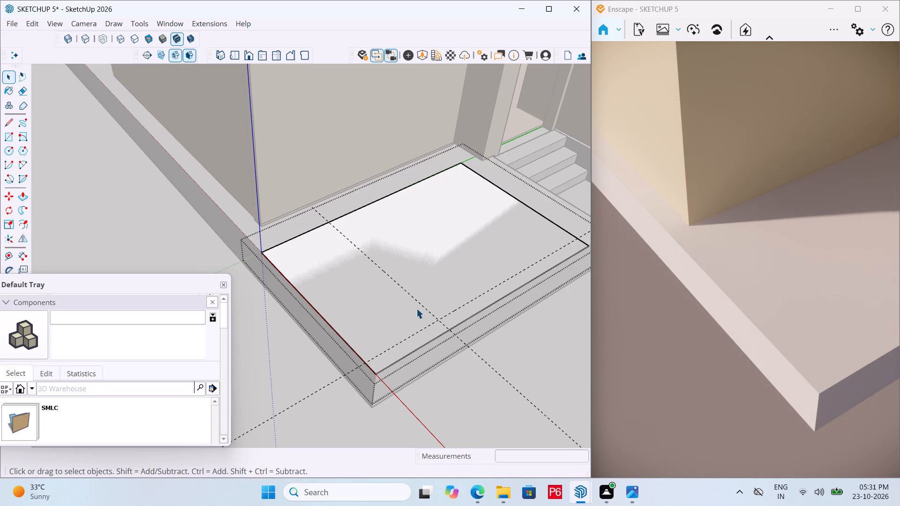
Draw a 6'6" line along the cross guide, from the rectangle's long edge by the wall to its long outer edge.
key(l)
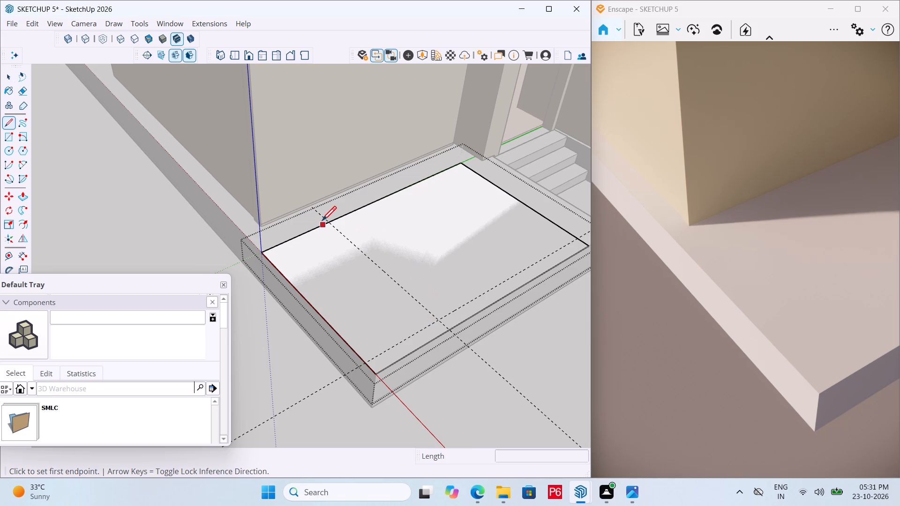
click(327, 221)
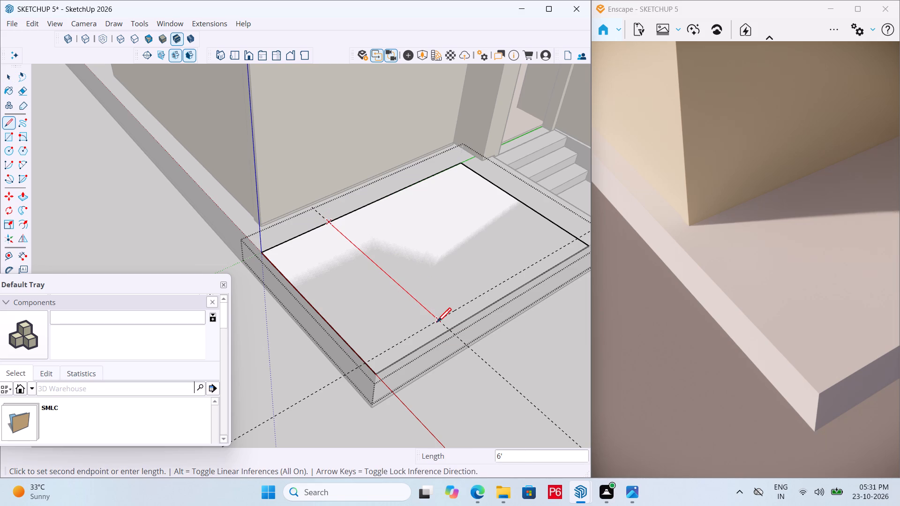
click(447, 332)
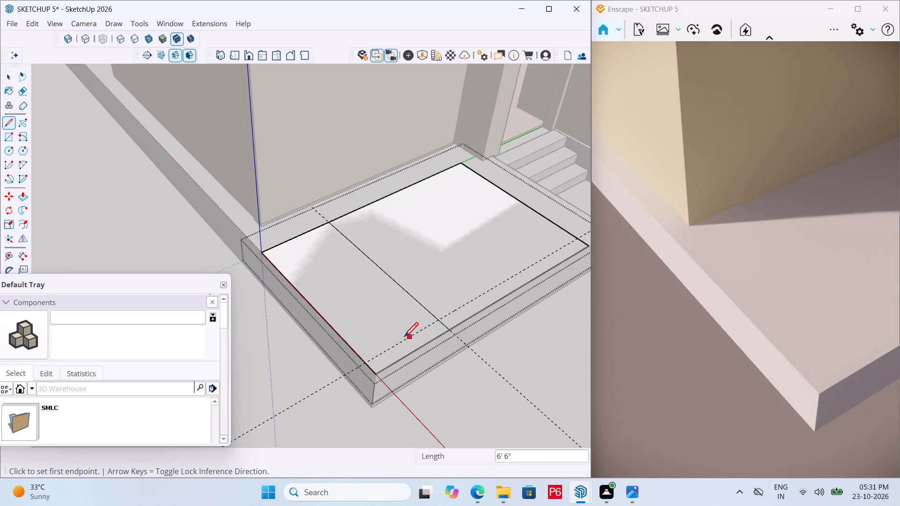
Draw a line along the 6" guide between the rectangle's two short edges.
key(l)
drag(365, 362, 370, 357)
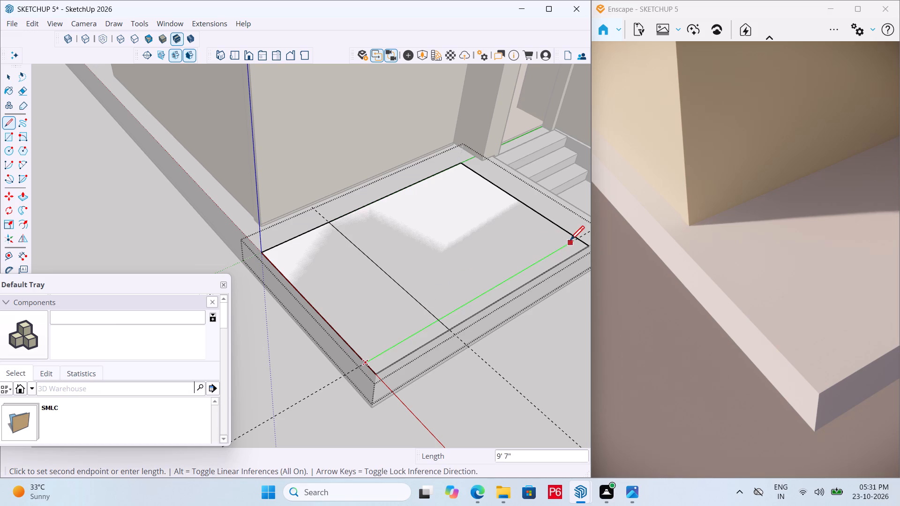
click(577, 240)
key(space)
Erase both construction guides crossing the rectangle.
scroll(375, 265, down, 4)
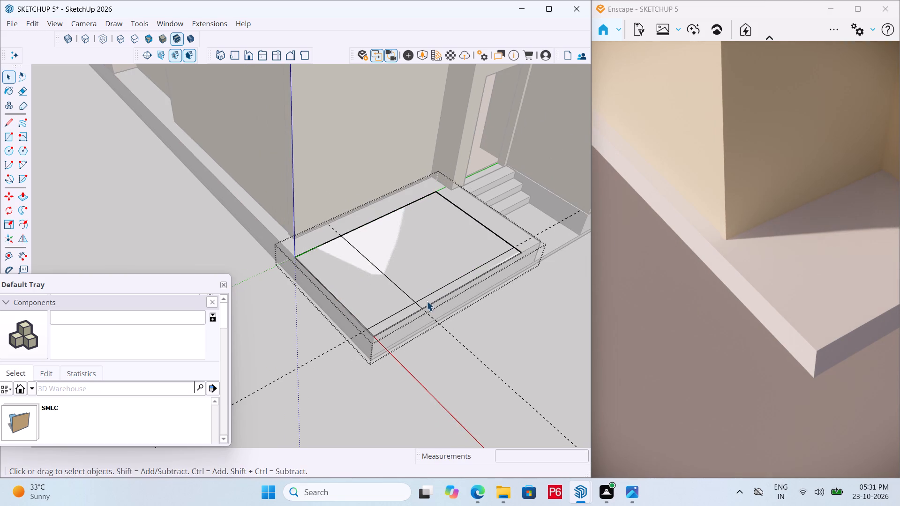
key(e)
drag(468, 345, 465, 350)
drag(460, 352, 451, 352)
drag(327, 341, 338, 357)
click(338, 357)
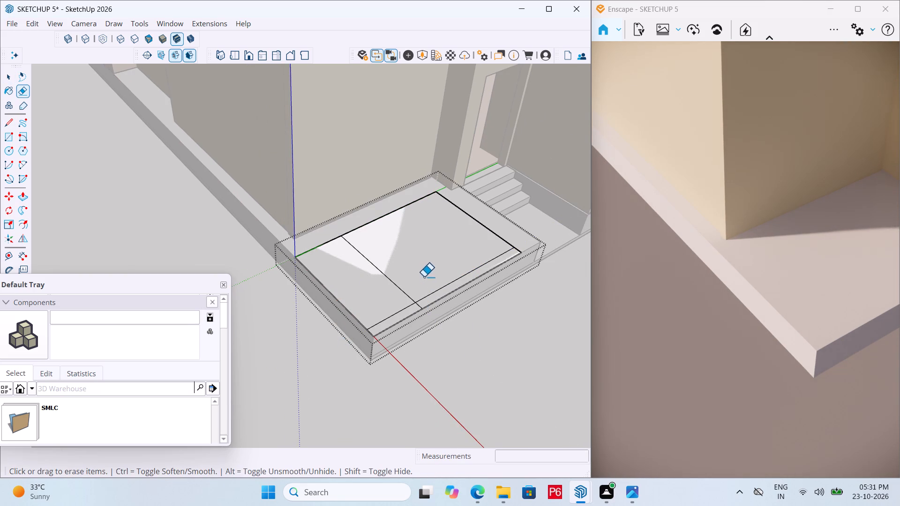
Erase the cross line's short stub inside the 6" strip along the outer edge.
scroll(426, 275, up, 4)
drag(412, 321, 416, 321)
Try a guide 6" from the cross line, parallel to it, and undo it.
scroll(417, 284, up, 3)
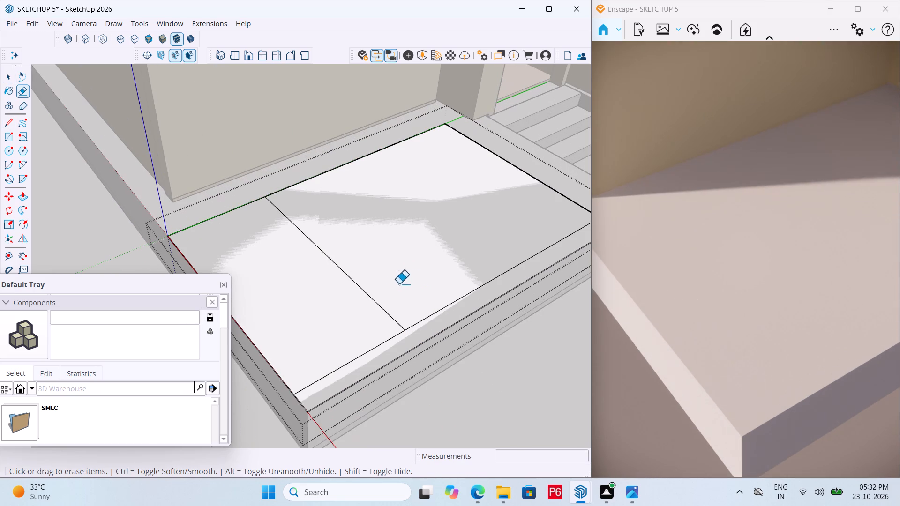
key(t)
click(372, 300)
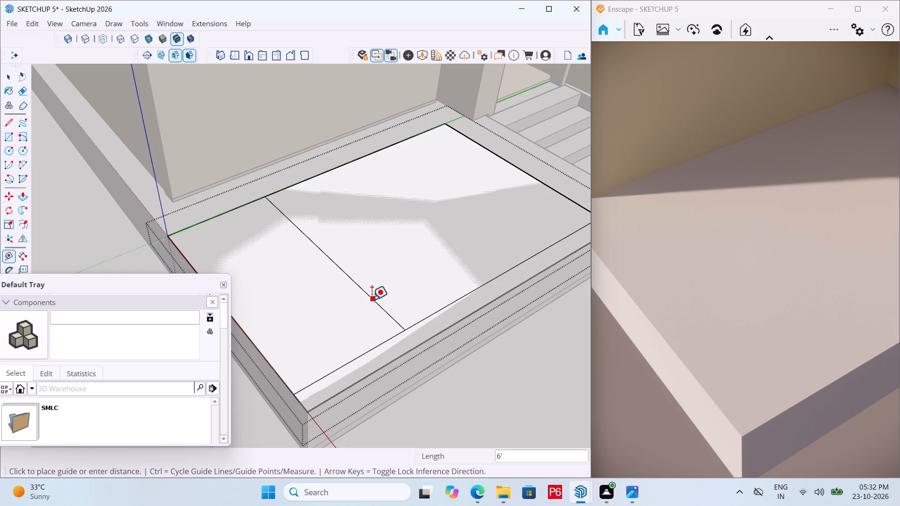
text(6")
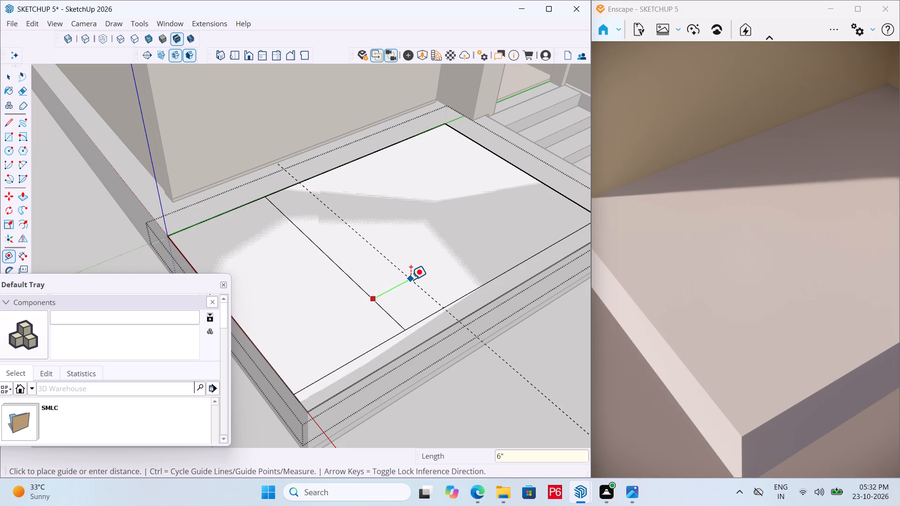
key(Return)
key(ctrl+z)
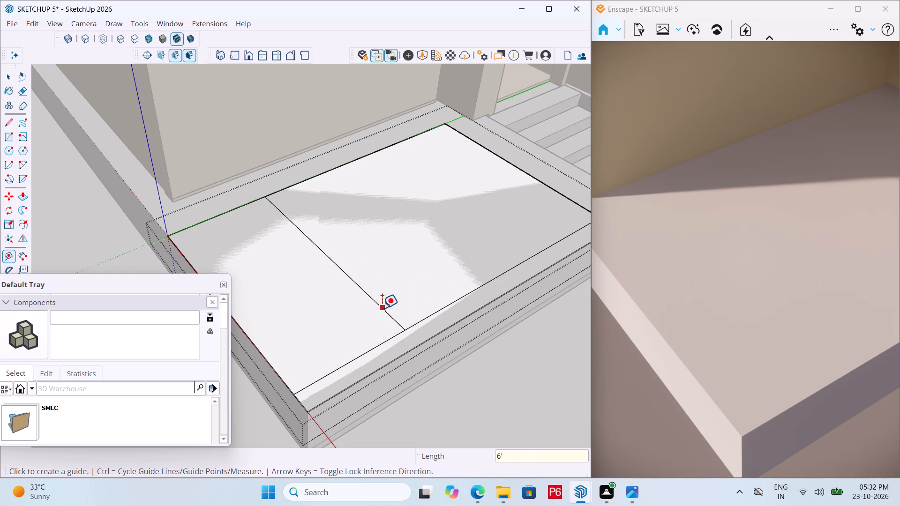
Place a guide 10" from the cross line, parallel to it, on the side towards the entrance steps.
click(382, 308)
text(10")
key(Return)
key(Return)
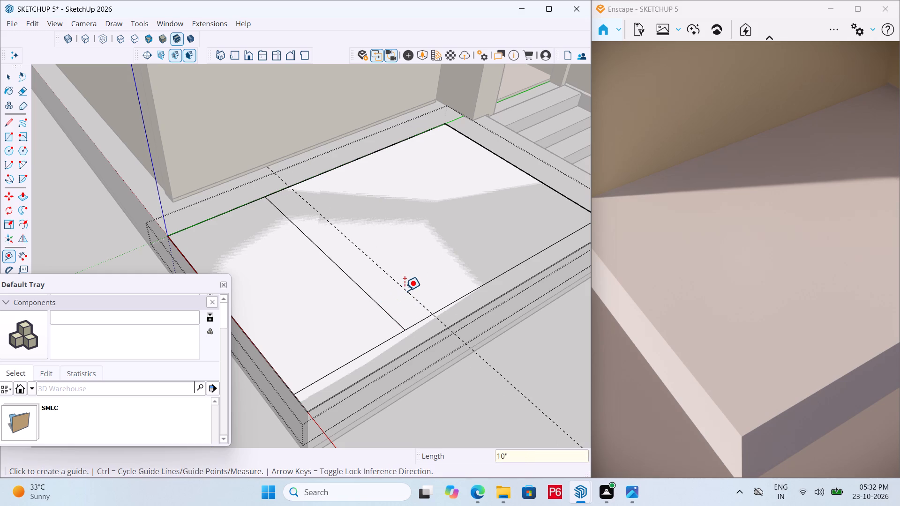
key(space)
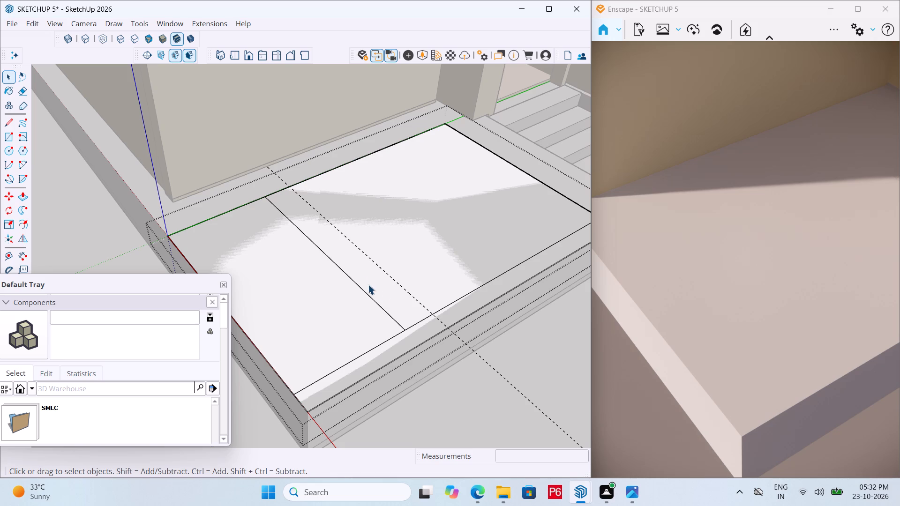
Draw a line from the cross line's midpoint to the rectangle's short edge by the steps, parallel to the long edges.
key(l)
scroll(424, 332, down, 1)
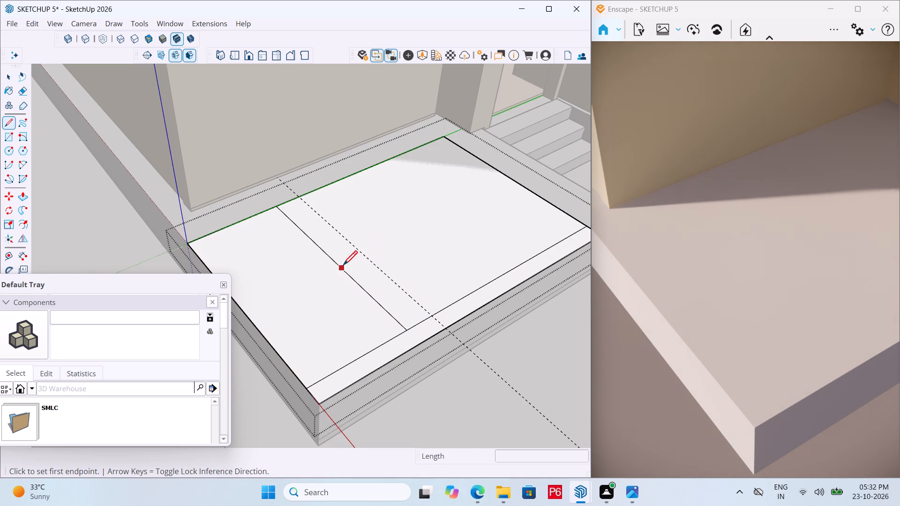
click(337, 263)
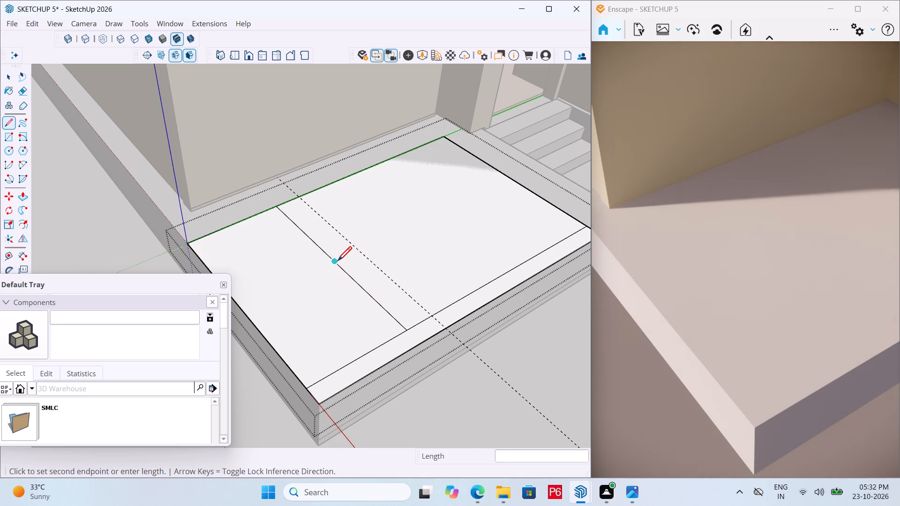
click(510, 179)
key(space)
Draw a 10" by 3' rectangle from the cross line's midpoint to where the 10" guide meets the outer strip line.
middle_drag(412, 238, 342, 326)
scroll(412, 238, down, 1)
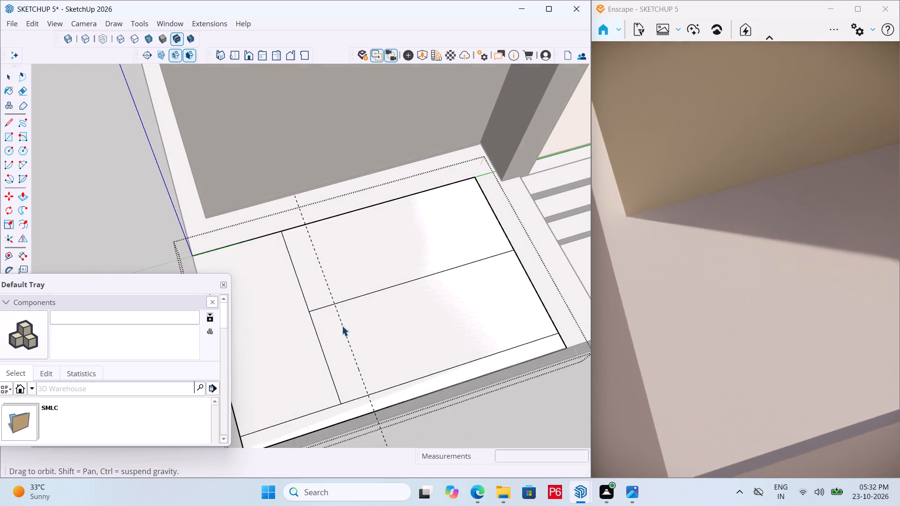
middle_drag(342, 326, 342, 325)
scroll(417, 273, down, 3)
key(space)
scroll(347, 328, up, 5)
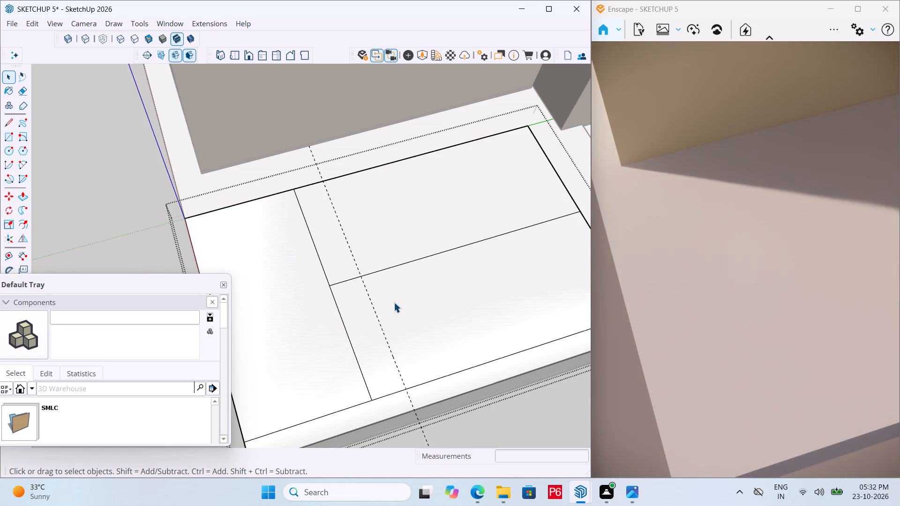
key(r)
click(329, 285)
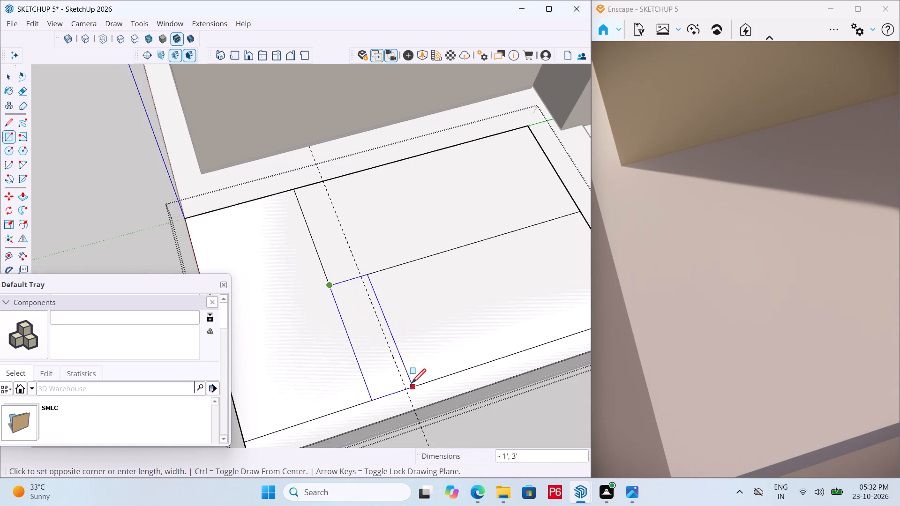
click(404, 384)
key(space)
Undo the rectangle drawn inside the entrance slab's group and leave the group.
triple_click(364, 329)
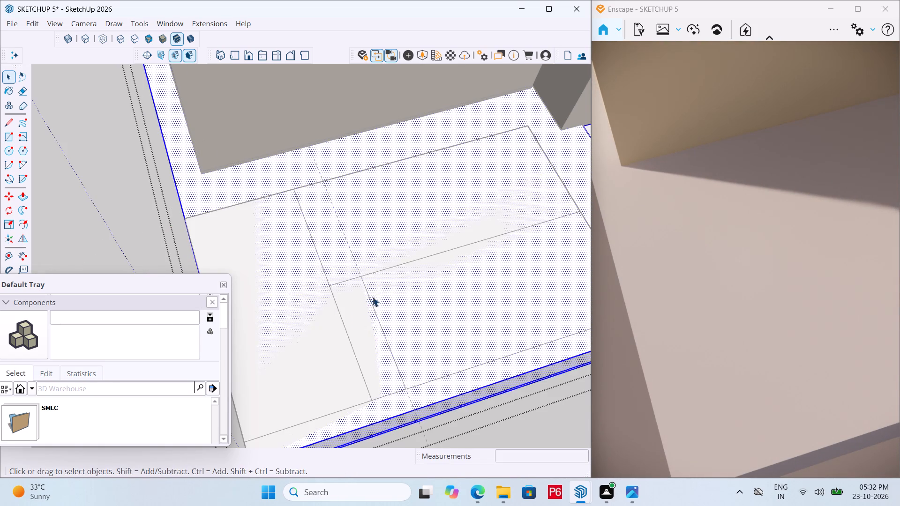
scroll(390, 289, down, 5)
key(ctrl+z)
key(ctrl+z)
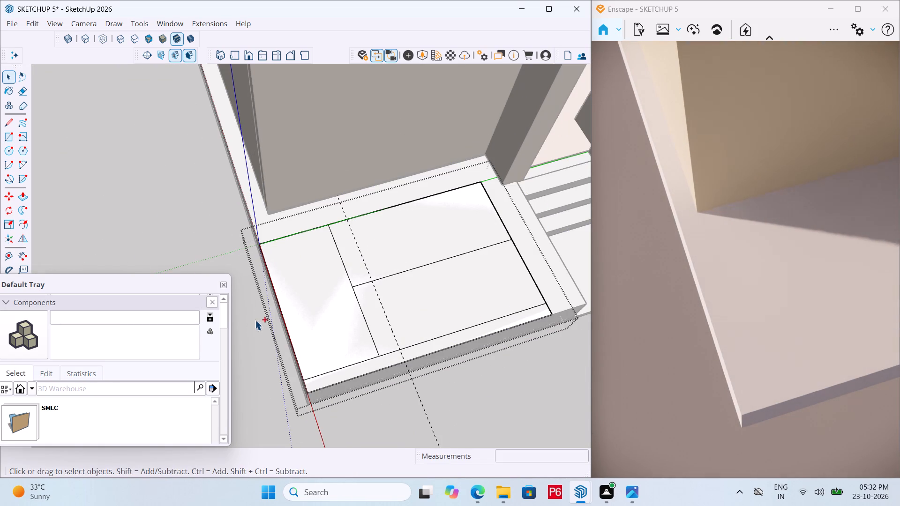
scroll(406, 320, up, 3)
click(361, 310)
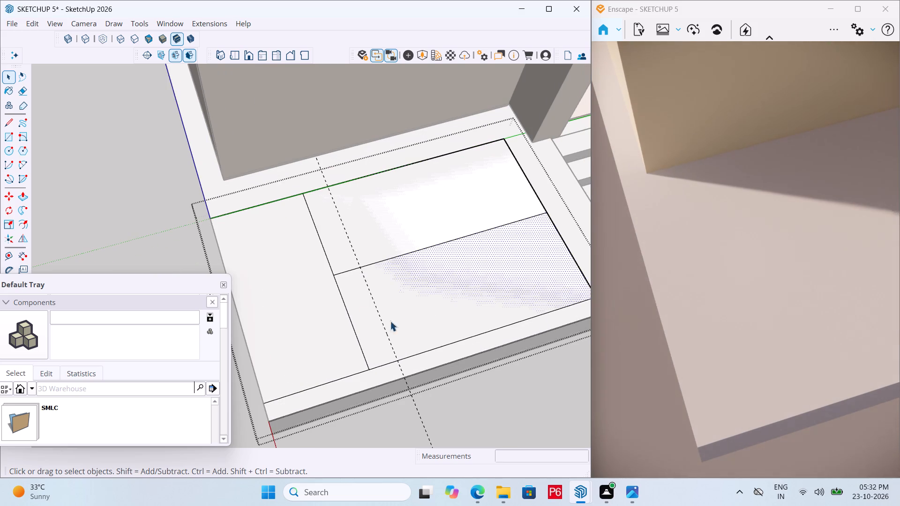
click(481, 391)
Draw a 10" by 3' rectangle from the cross line's midpoint to where the 10" guide meets the outer strip line, and group it.
click(364, 333)
scroll(353, 314, up, 1)
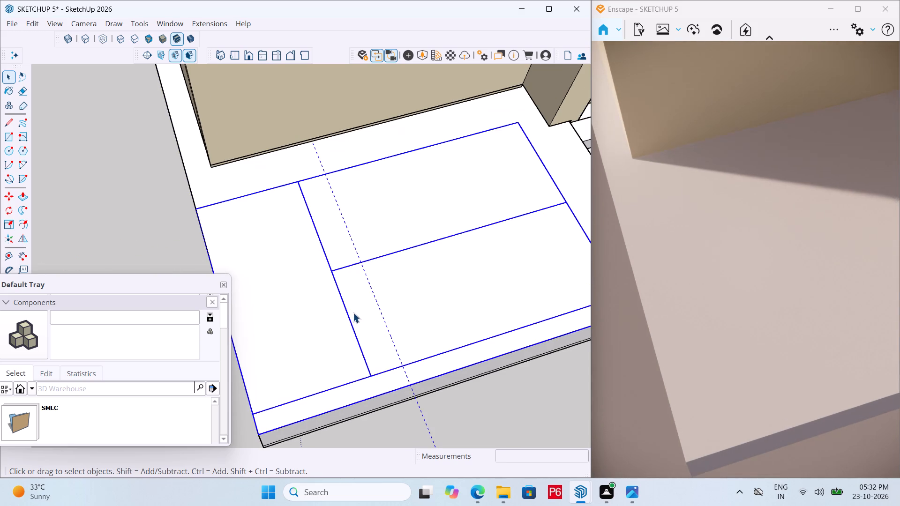
key(r)
click(333, 273)
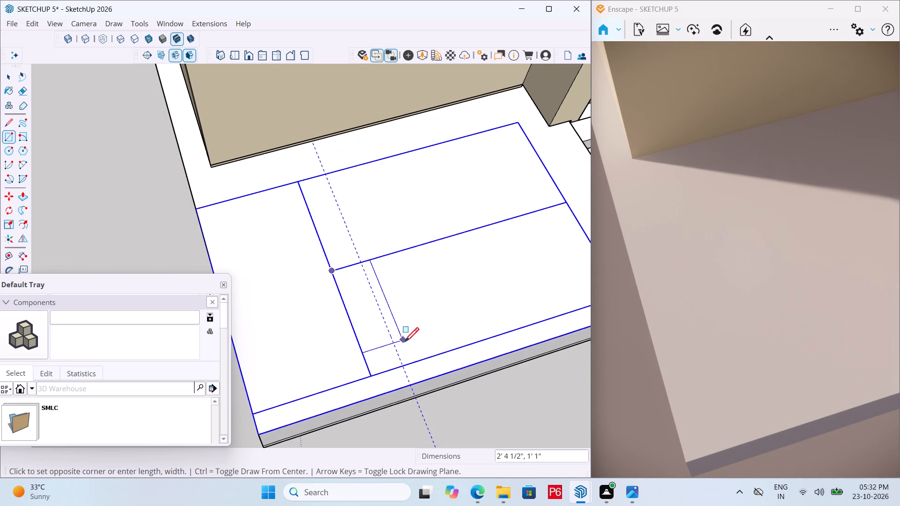
click(404, 364)
key(space)
double_click(355, 310)
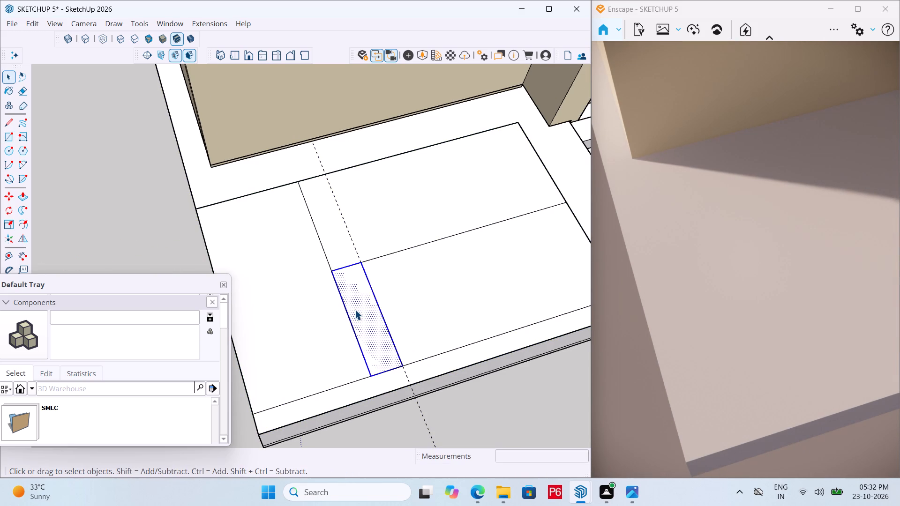
right_click(355, 310)
click(414, 216)
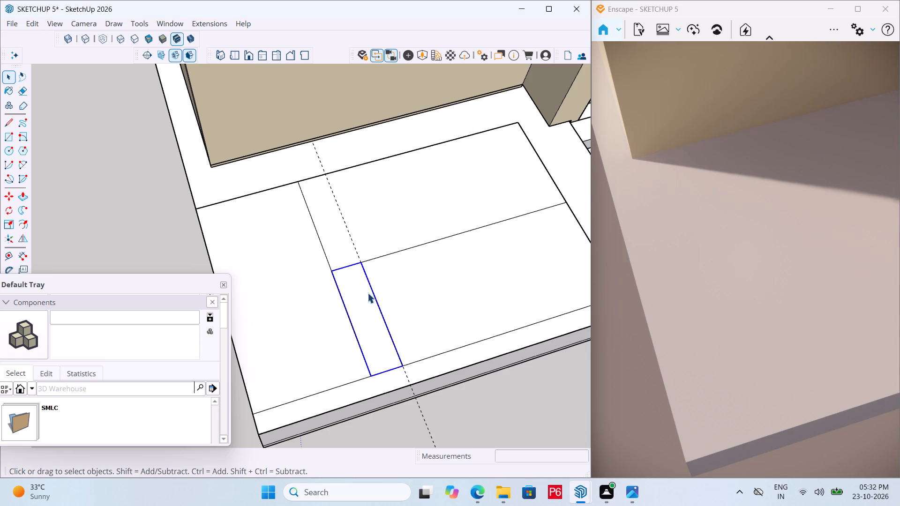
Copy the grouped rectangle five times side by side at 10" spacing along the outer strip towards the entrance steps.
scroll(367, 293, down, 2)
middle_drag(363, 289, 351, 269)
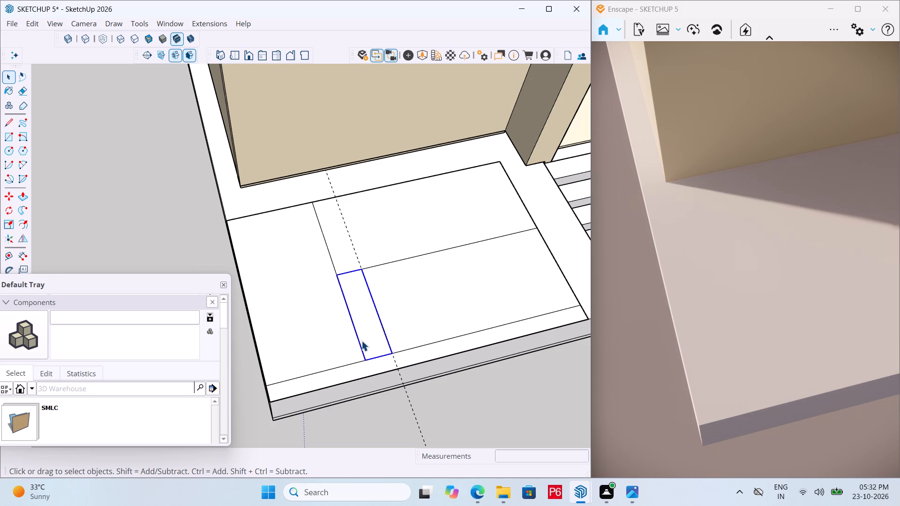
scroll(374, 349, up, 1)
key(m)
click(363, 361)
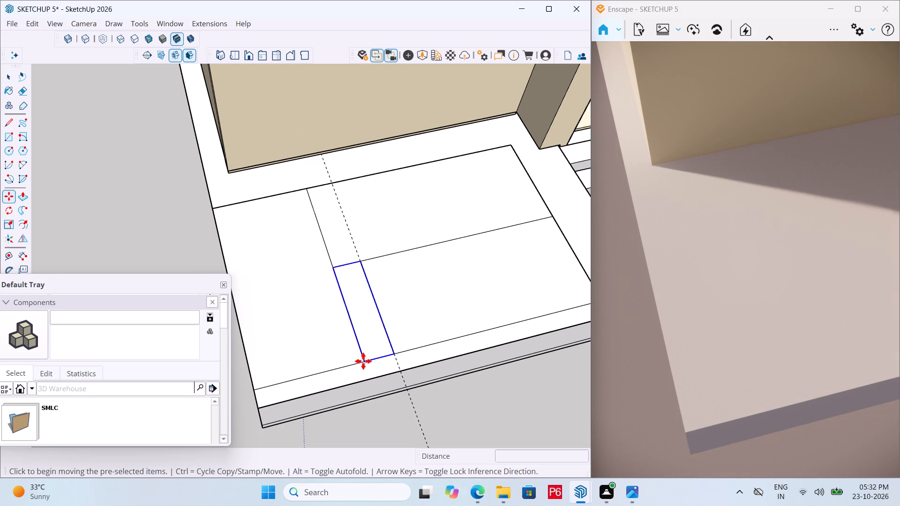
click(396, 356)
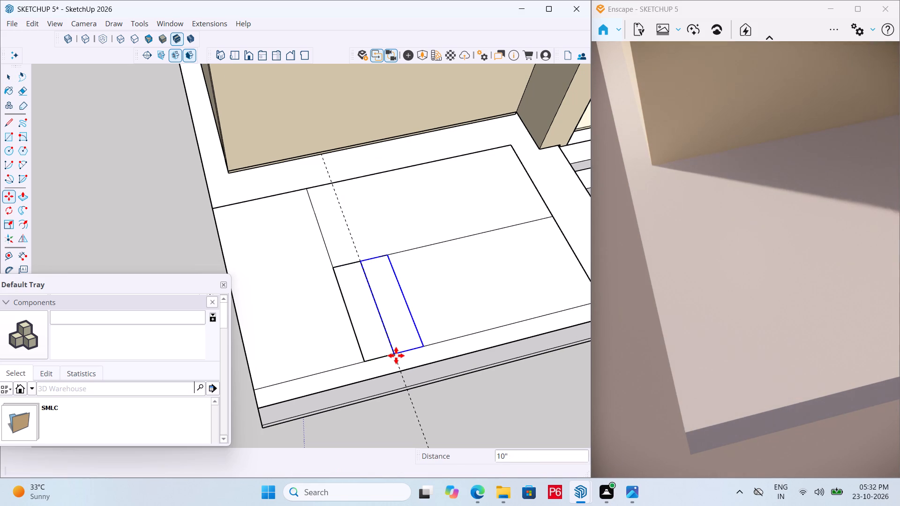
click(396, 356)
click(425, 349)
click(426, 349)
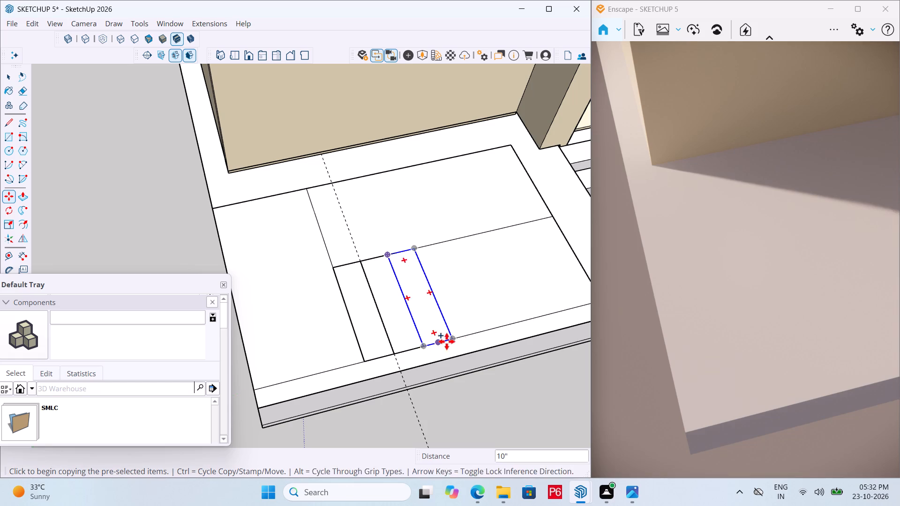
click(426, 345)
click(452, 340)
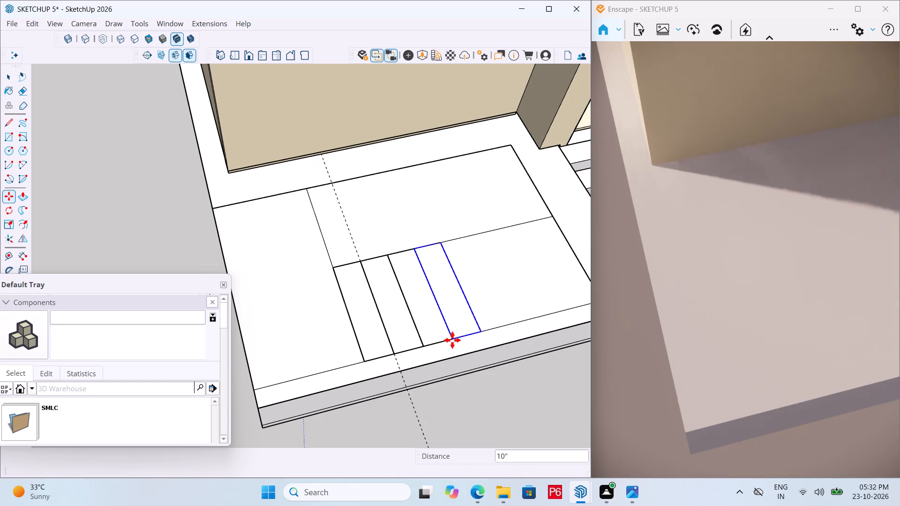
click(452, 340)
key(Escape)
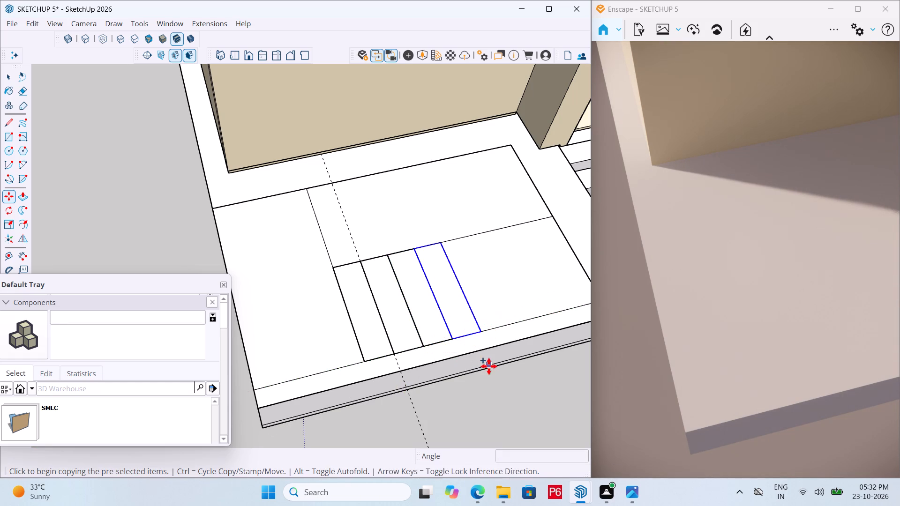
click(455, 341)
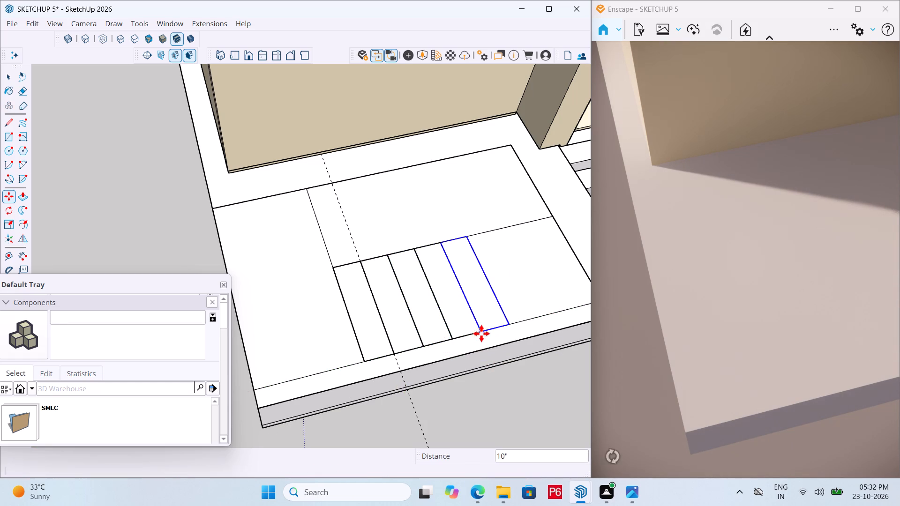
click(481, 334)
click(482, 330)
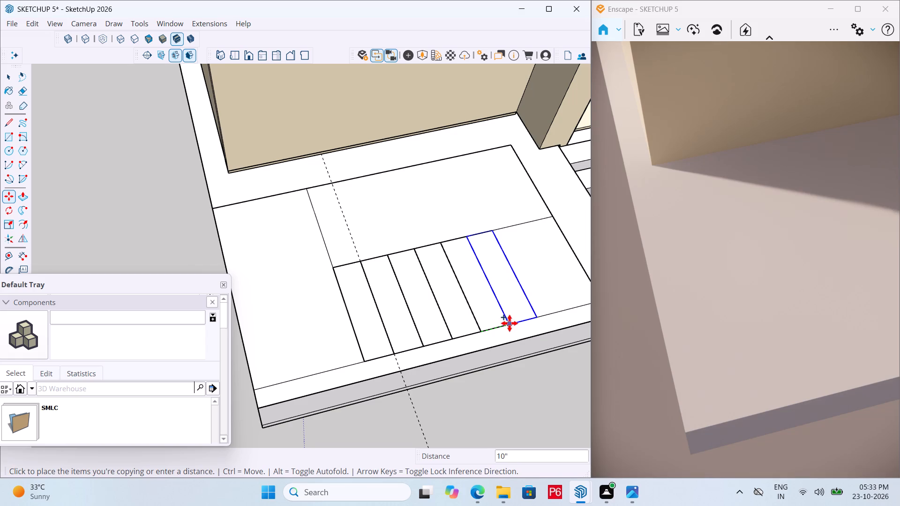
click(509, 324)
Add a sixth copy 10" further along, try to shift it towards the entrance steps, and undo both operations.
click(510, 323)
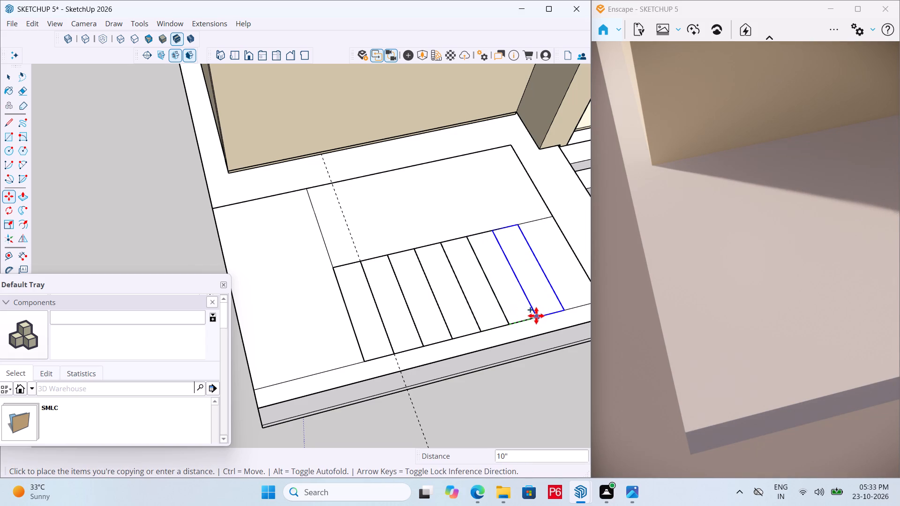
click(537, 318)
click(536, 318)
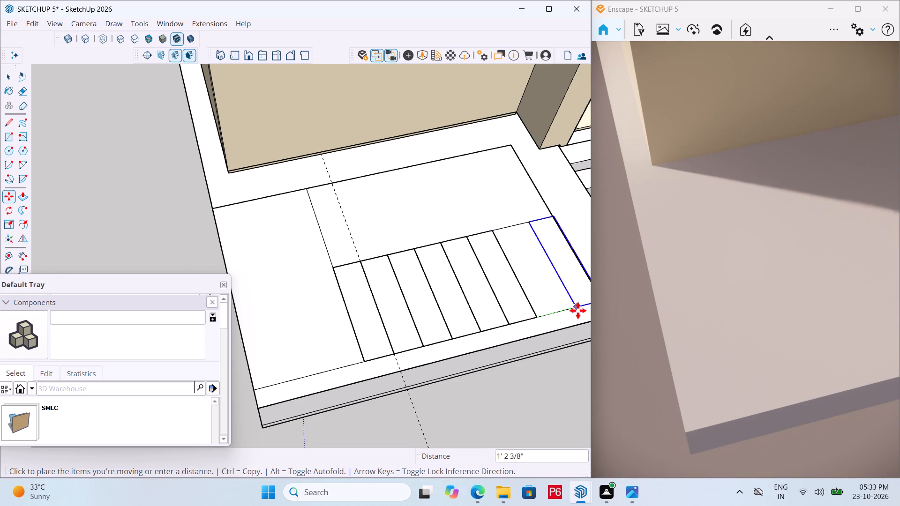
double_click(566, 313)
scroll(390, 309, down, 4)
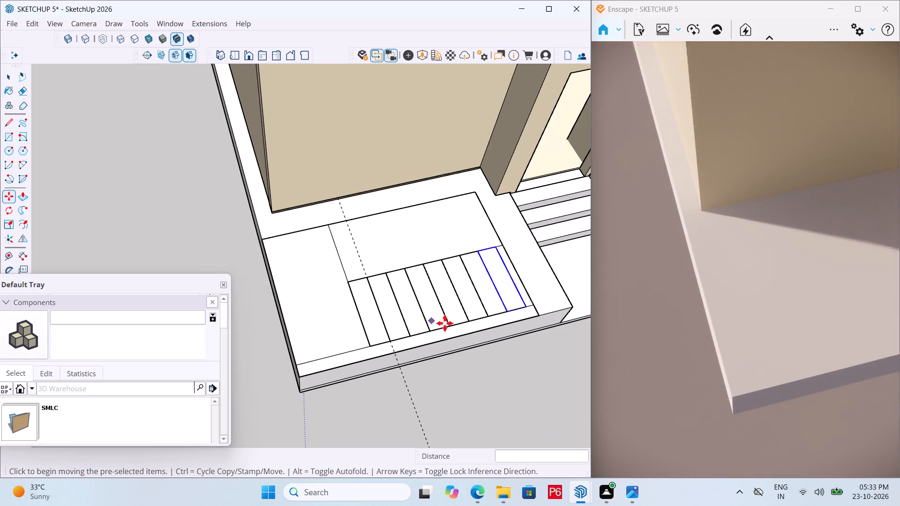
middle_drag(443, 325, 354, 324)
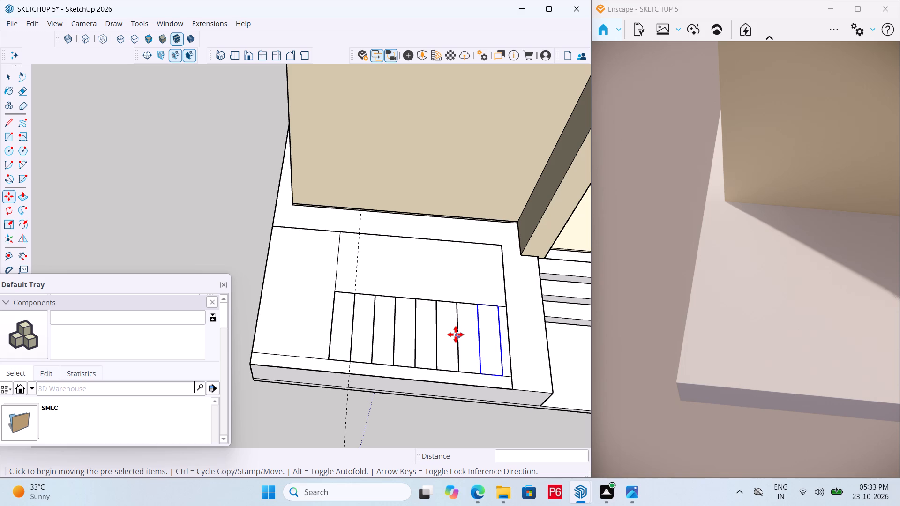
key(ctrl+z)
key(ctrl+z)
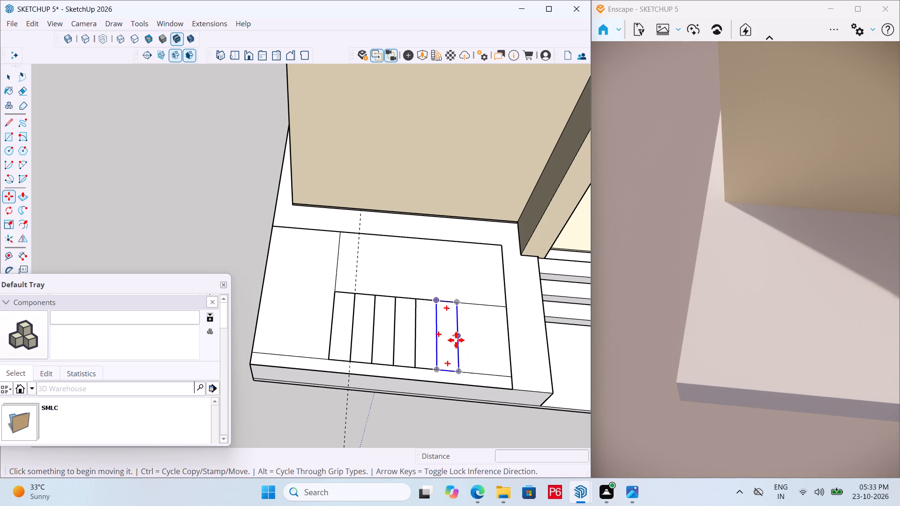
Copy the last rectangle twice more at 10" spacing towards the entrance steps.
key(m)
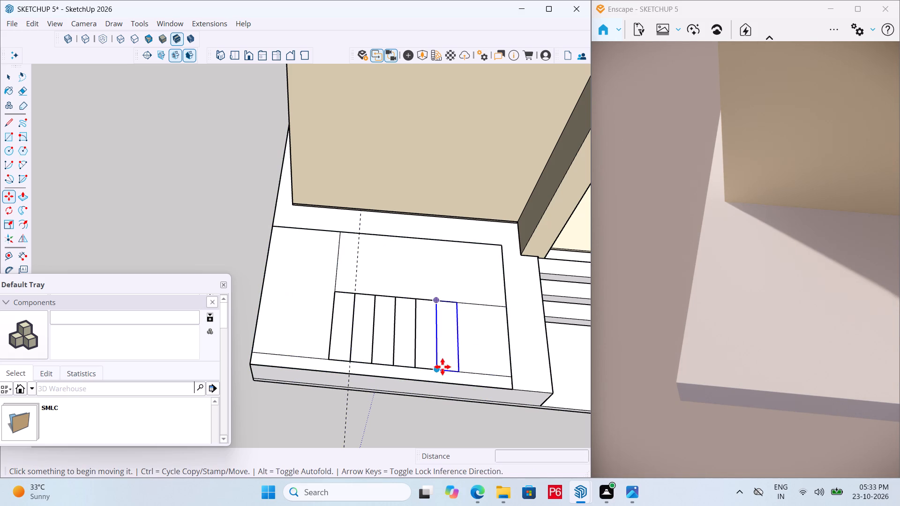
click(442, 369)
click(461, 372)
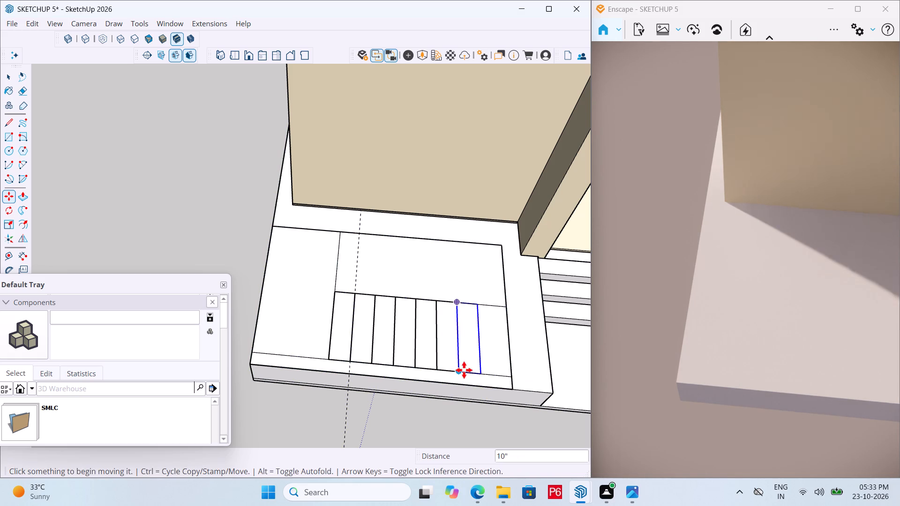
click(460, 371)
click(481, 374)
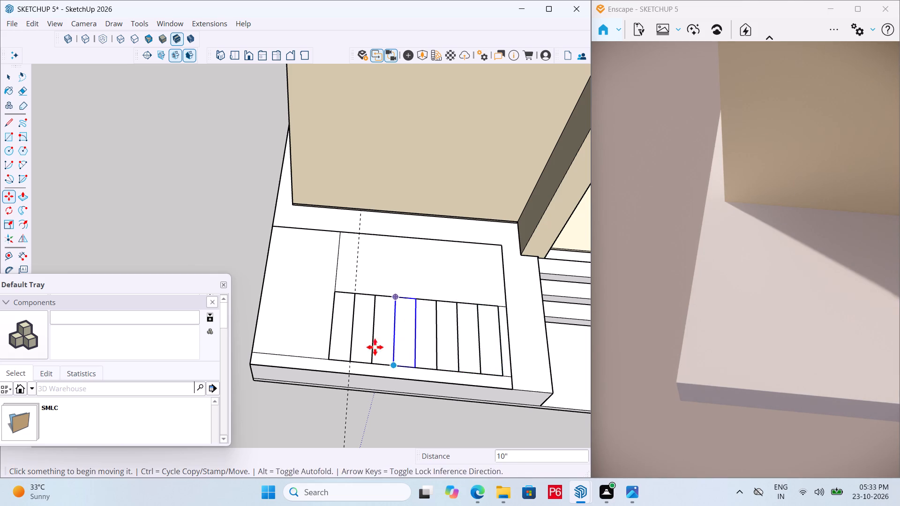
key(space)
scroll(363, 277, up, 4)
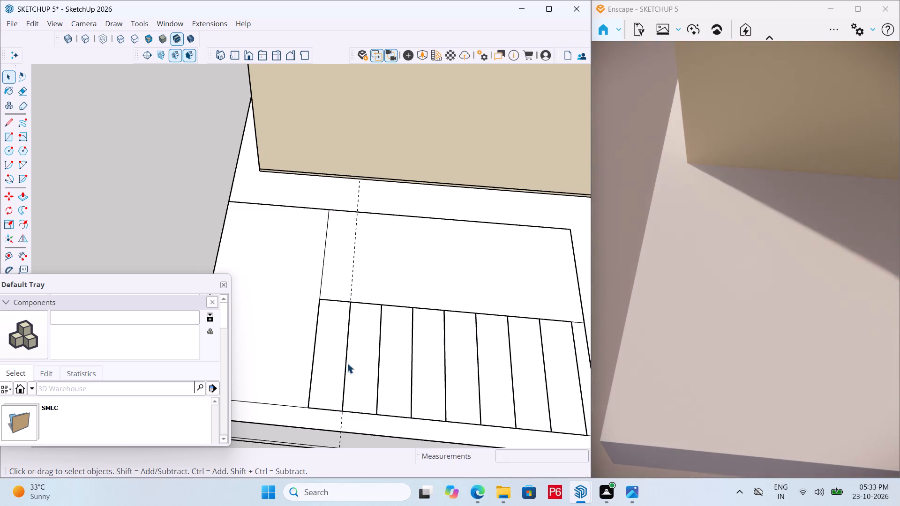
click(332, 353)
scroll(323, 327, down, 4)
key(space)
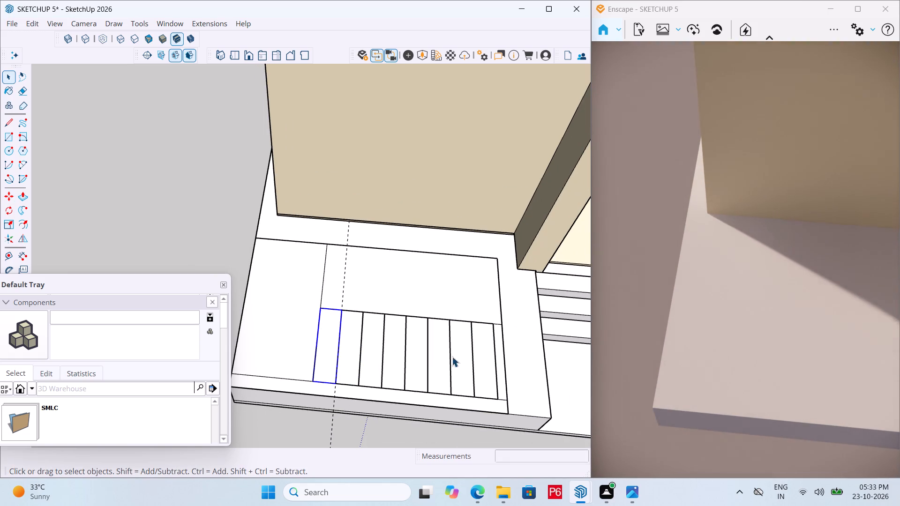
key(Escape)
Extrude the grouped rectangle nearest the entrance steps 8" upwards, inside its group, and leave the group.
click(481, 370)
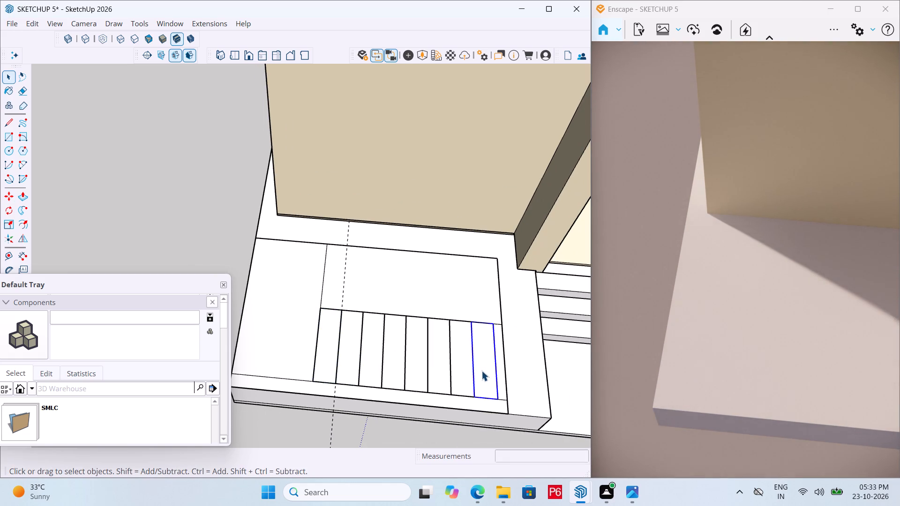
double_click(481, 371)
key(p)
click(481, 358)
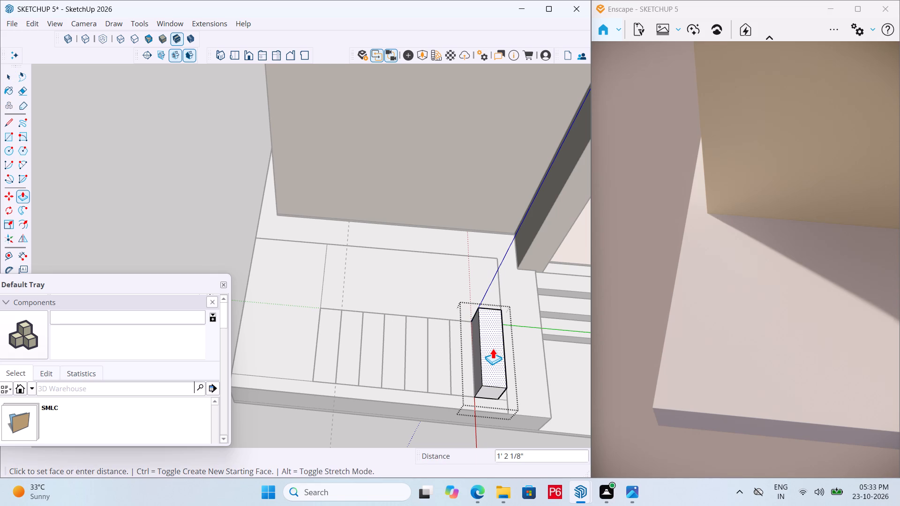
text(8")
key(Return)
key(Return)
key(space)
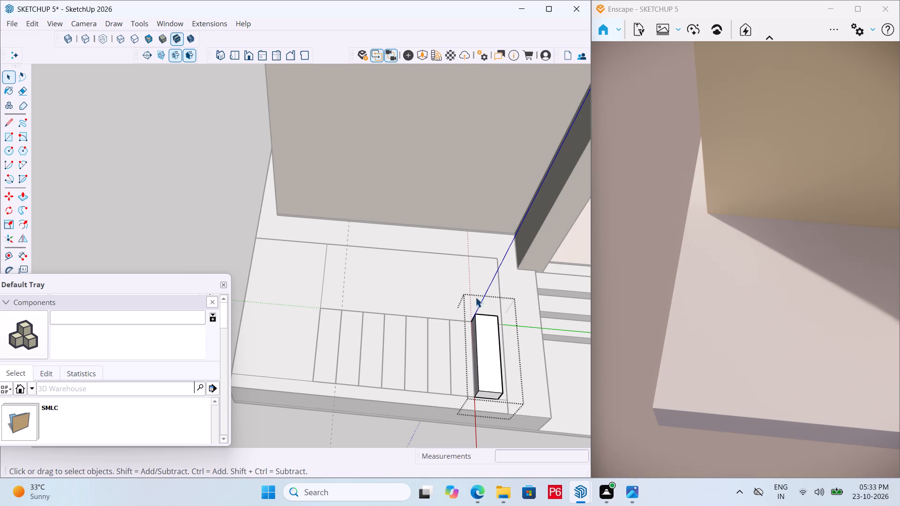
scroll(434, 298, down, 4)
middle_drag(433, 298, 419, 250)
key(space)
double_click(364, 421)
Copy the 8" block nearest the entrance steps three times, each stacked one tread along and one riser up, about 1' 13/16" diagonally.
scroll(435, 355, up, 5)
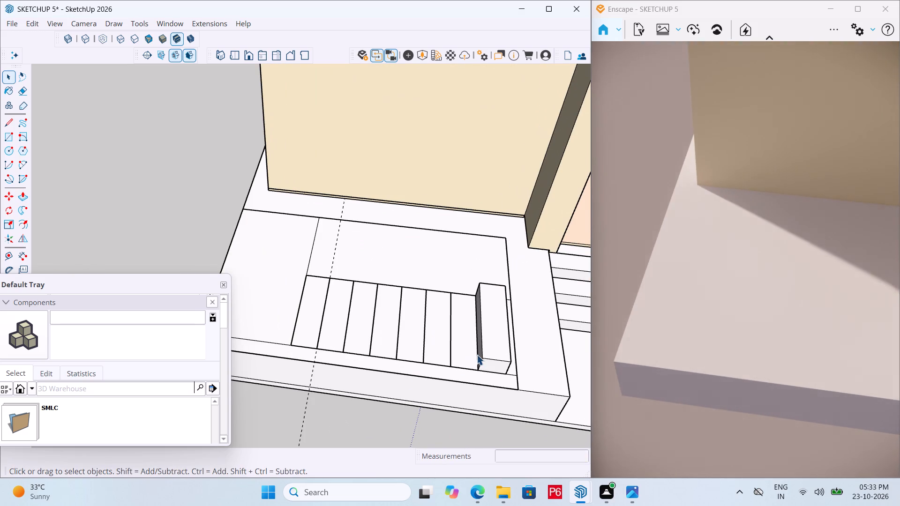
click(477, 355)
click(496, 358)
scroll(544, 377, up, 4)
key(m)
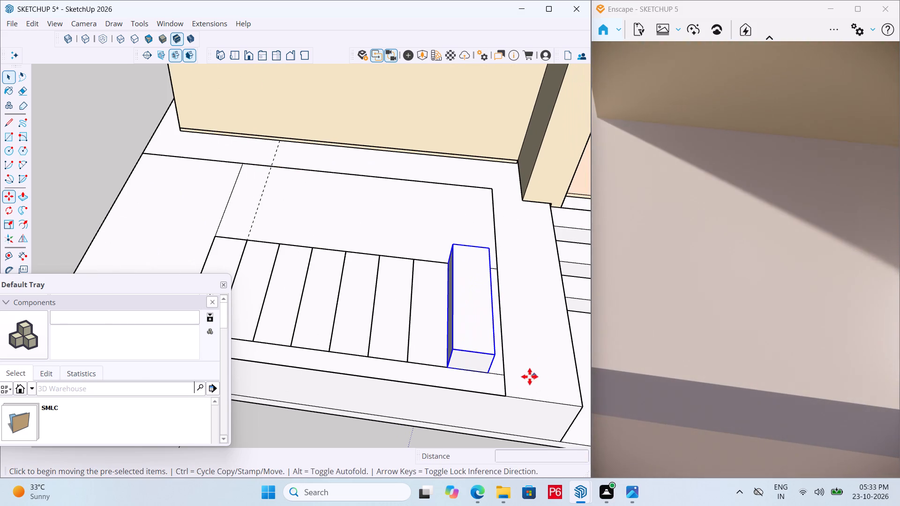
click(489, 372)
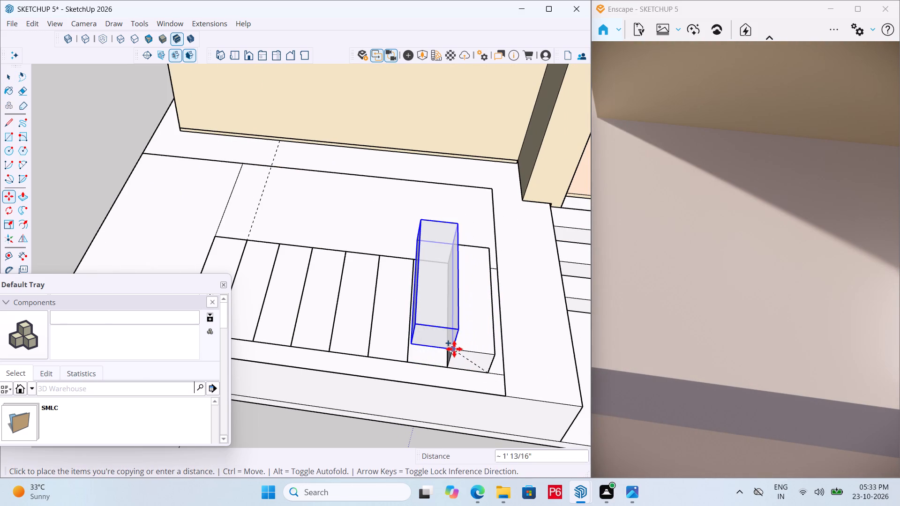
click(454, 348)
click(452, 353)
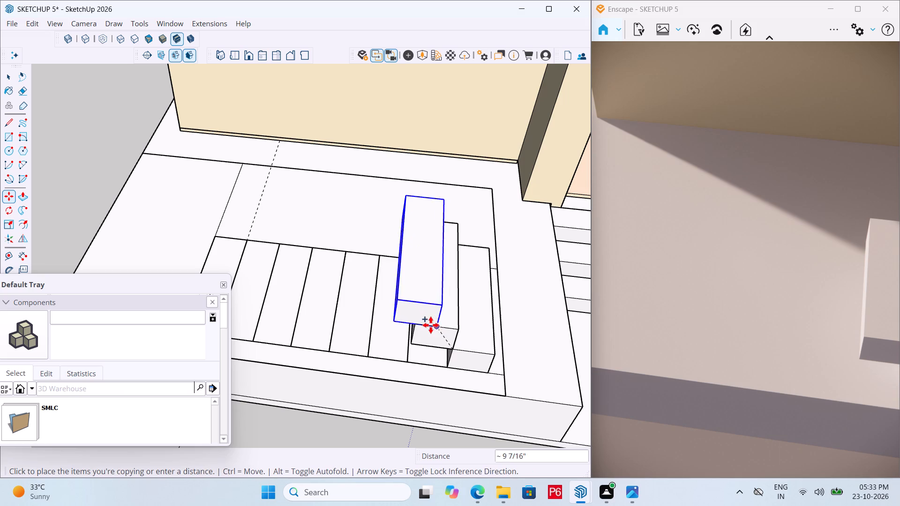
click(418, 325)
click(418, 327)
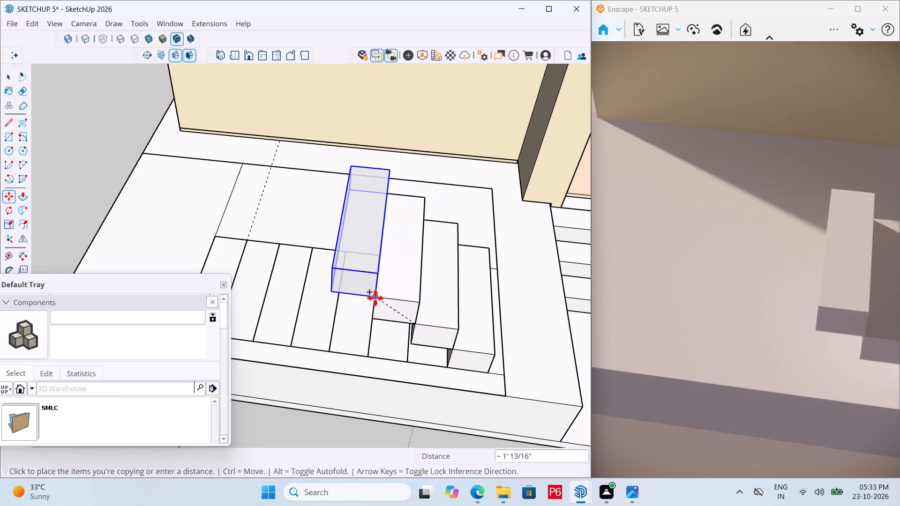
click(377, 298)
Copy the highest block three more times in the same corner-to-corner stair pattern, climbing away from the entrance steps.
scroll(579, 328, down, 3)
scroll(432, 324, up, 3)
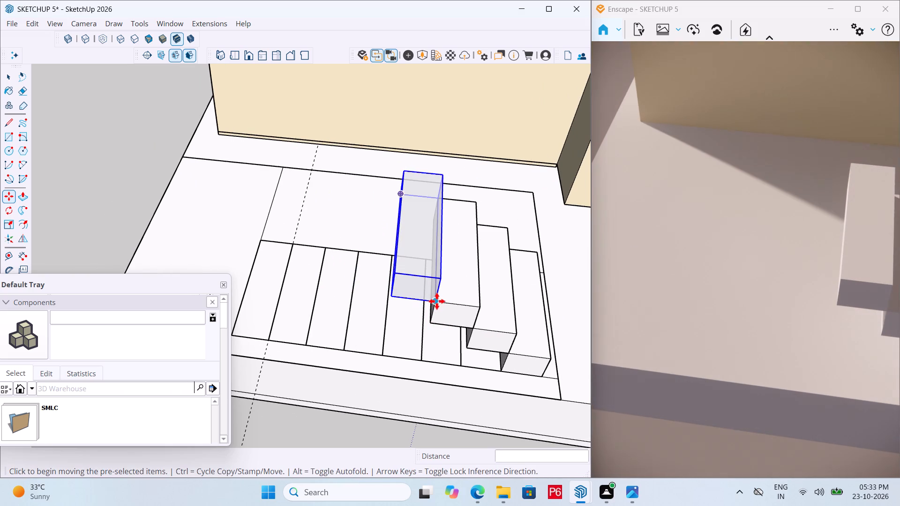
click(437, 301)
click(396, 274)
ctrl+click(395, 275)
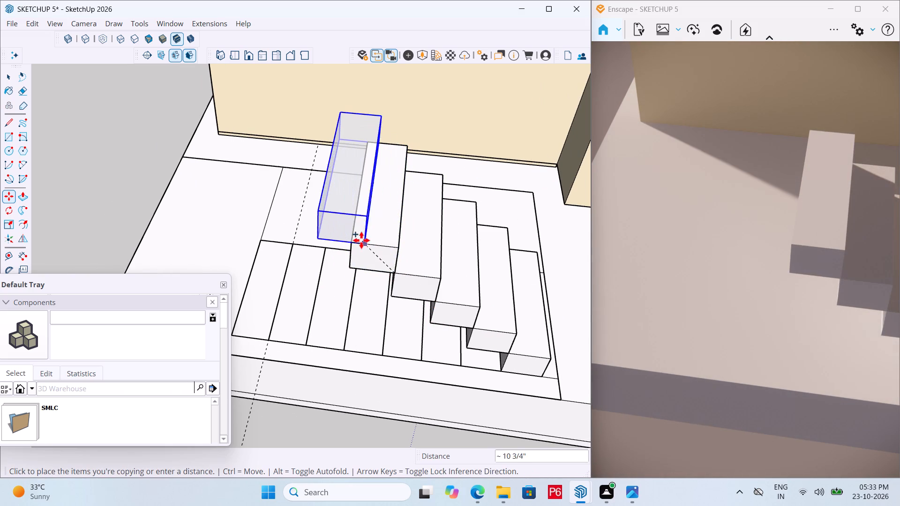
click(354, 243)
click(345, 237)
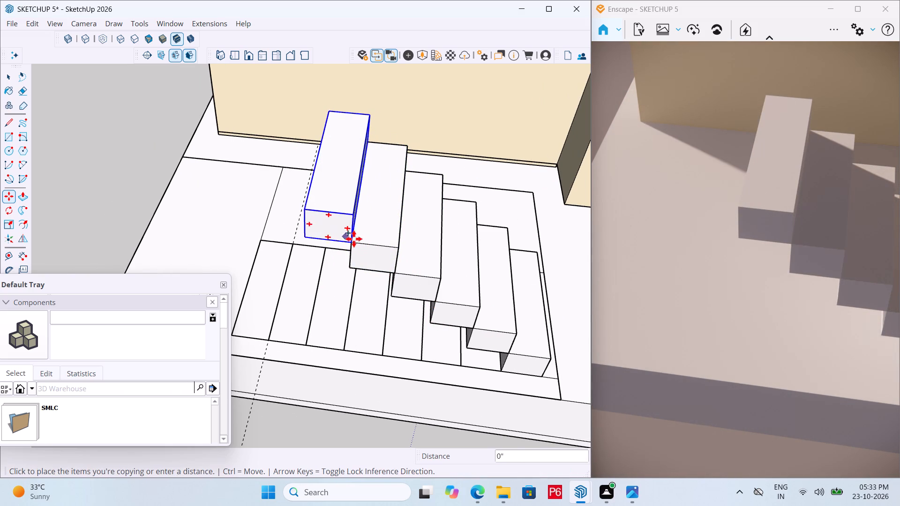
key(Escape)
click(353, 243)
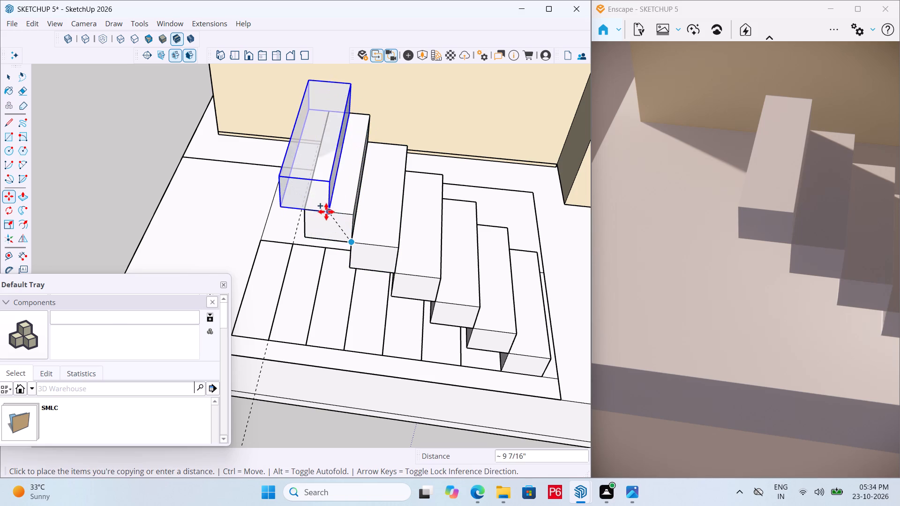
click(308, 211)
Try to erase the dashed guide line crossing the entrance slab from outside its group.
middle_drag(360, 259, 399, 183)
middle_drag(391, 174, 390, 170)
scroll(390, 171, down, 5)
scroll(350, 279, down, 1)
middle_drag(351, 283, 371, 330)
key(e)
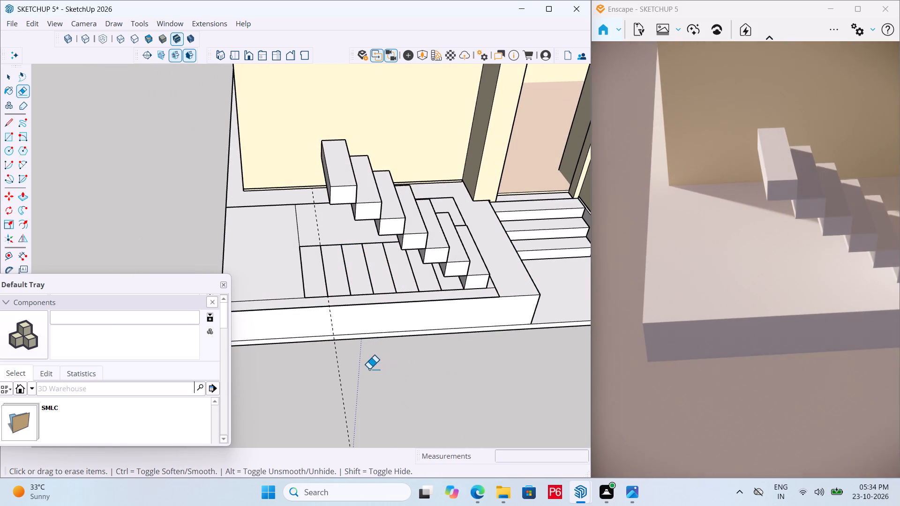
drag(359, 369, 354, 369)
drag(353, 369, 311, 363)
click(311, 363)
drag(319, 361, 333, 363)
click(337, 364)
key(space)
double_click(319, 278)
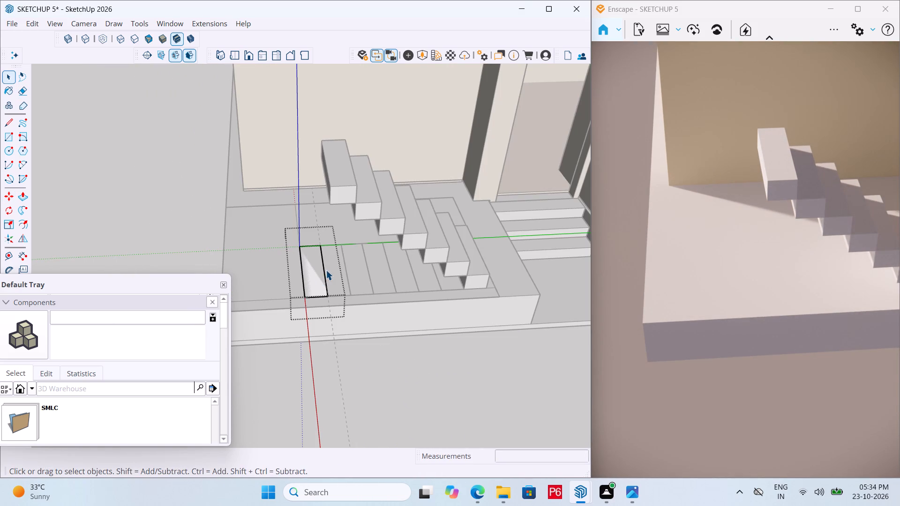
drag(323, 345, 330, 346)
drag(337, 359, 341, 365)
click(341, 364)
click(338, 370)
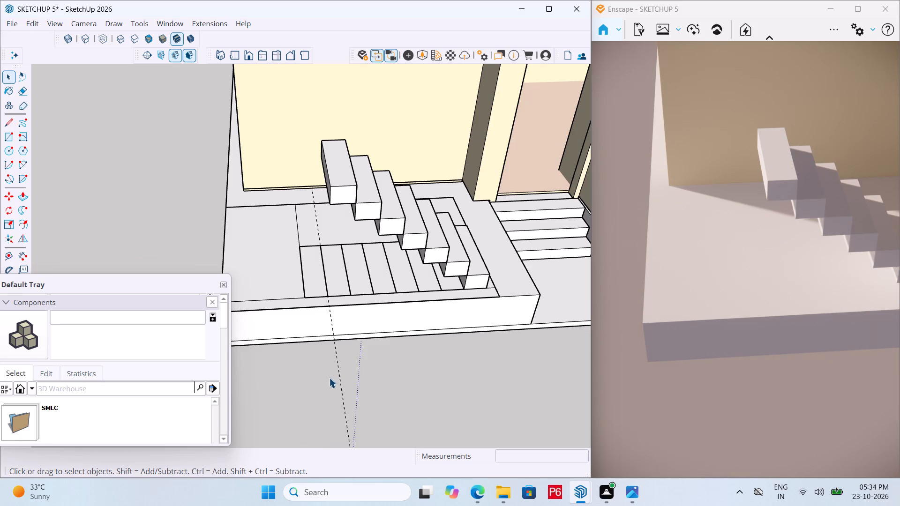
Open the slab group, erase the dashed guide line inside it, save the model and leave the group.
triple_click(338, 378)
key(e)
click(342, 370)
drag(342, 370, 327, 372)
click(327, 372)
drag(346, 370, 310, 369)
drag(310, 369, 360, 369)
key(ctrl+s)
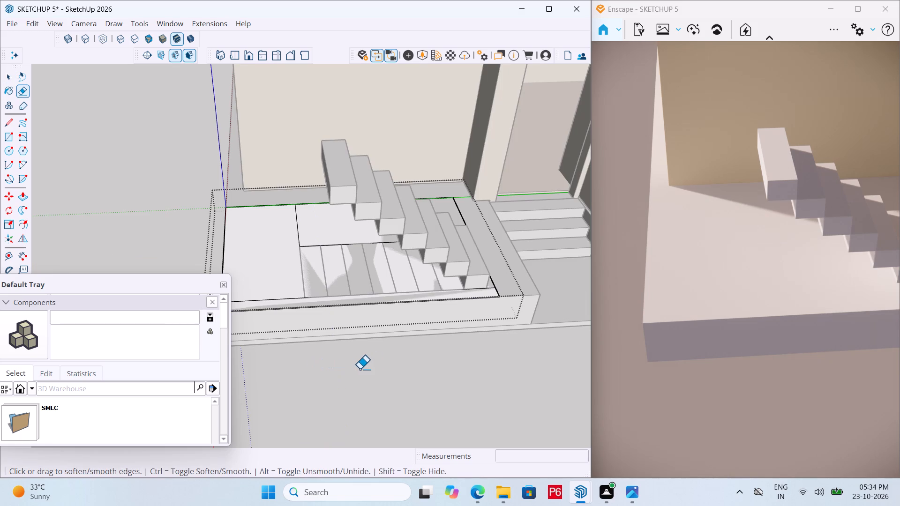
key(ctrl+s)
key(space)
double_click(457, 349)
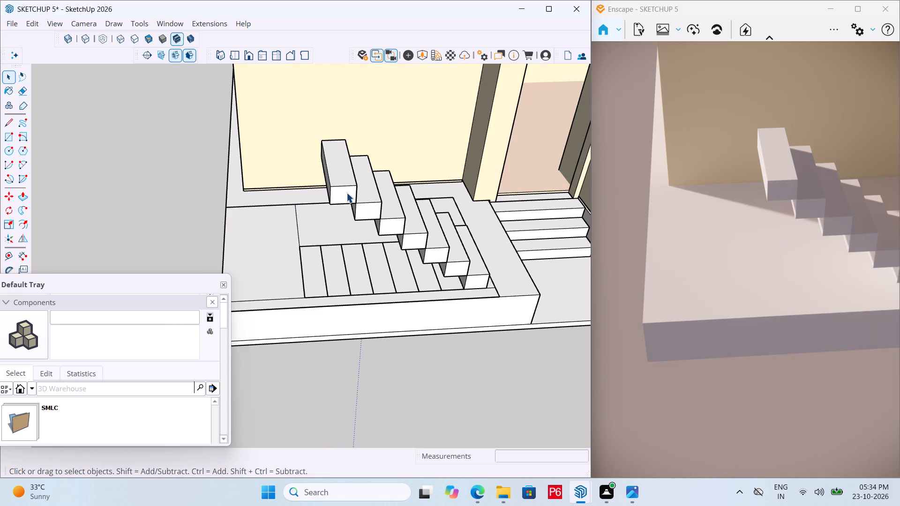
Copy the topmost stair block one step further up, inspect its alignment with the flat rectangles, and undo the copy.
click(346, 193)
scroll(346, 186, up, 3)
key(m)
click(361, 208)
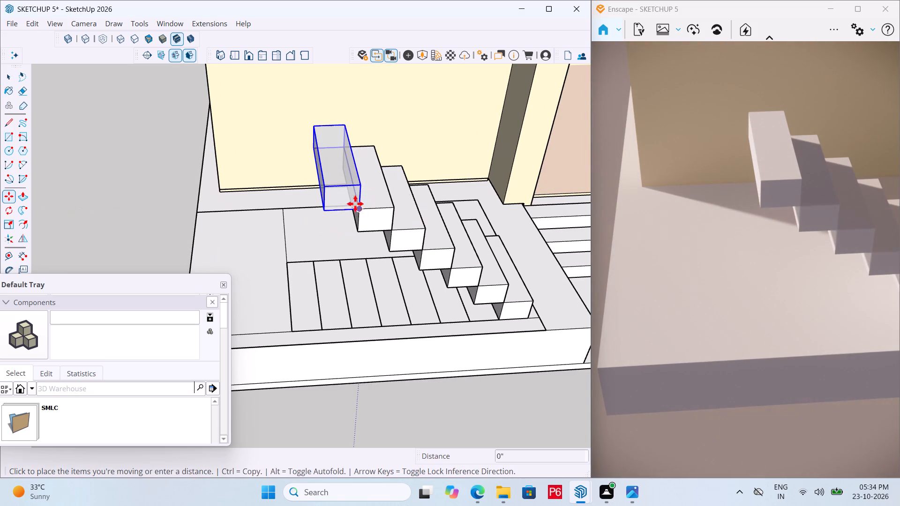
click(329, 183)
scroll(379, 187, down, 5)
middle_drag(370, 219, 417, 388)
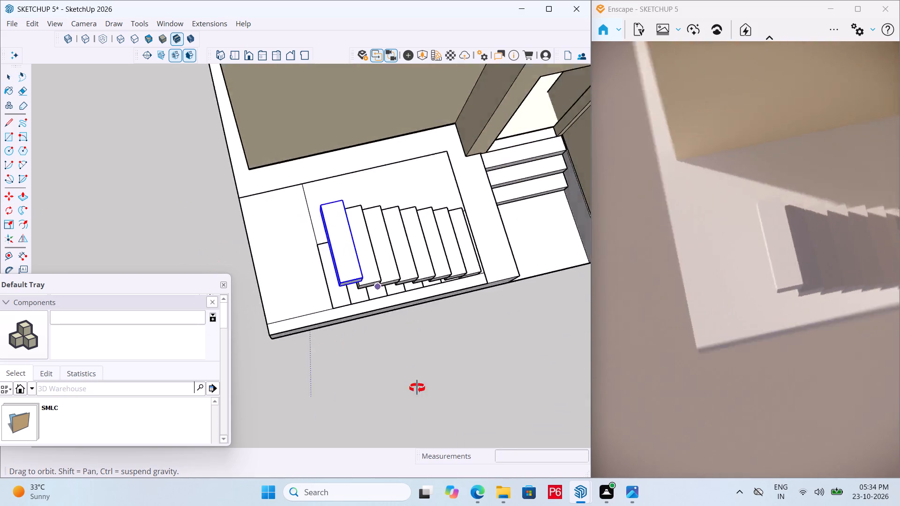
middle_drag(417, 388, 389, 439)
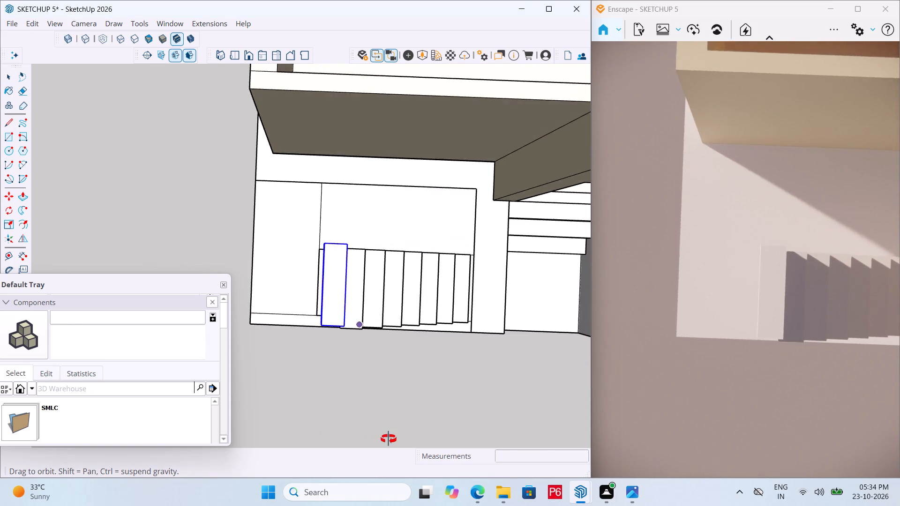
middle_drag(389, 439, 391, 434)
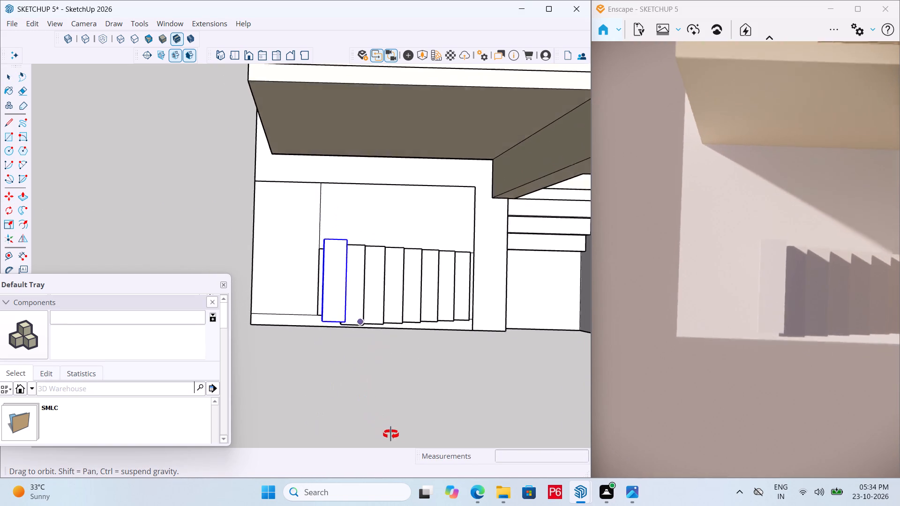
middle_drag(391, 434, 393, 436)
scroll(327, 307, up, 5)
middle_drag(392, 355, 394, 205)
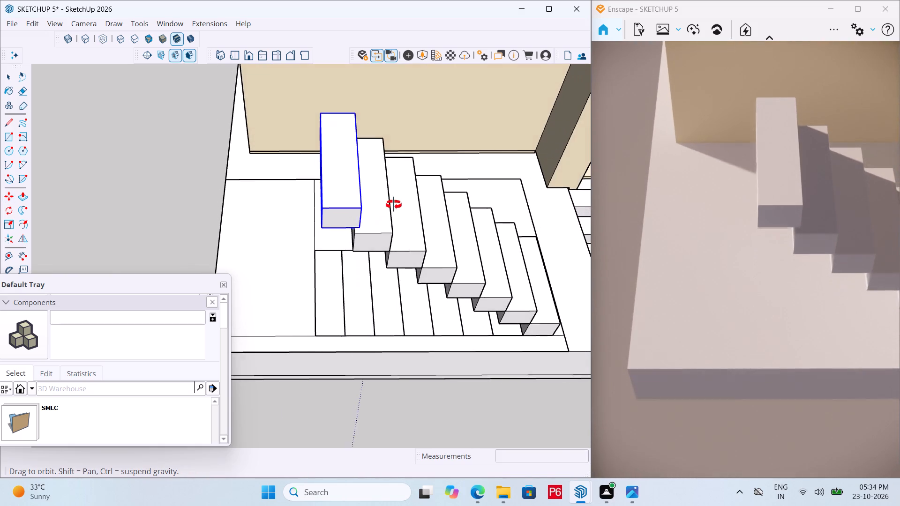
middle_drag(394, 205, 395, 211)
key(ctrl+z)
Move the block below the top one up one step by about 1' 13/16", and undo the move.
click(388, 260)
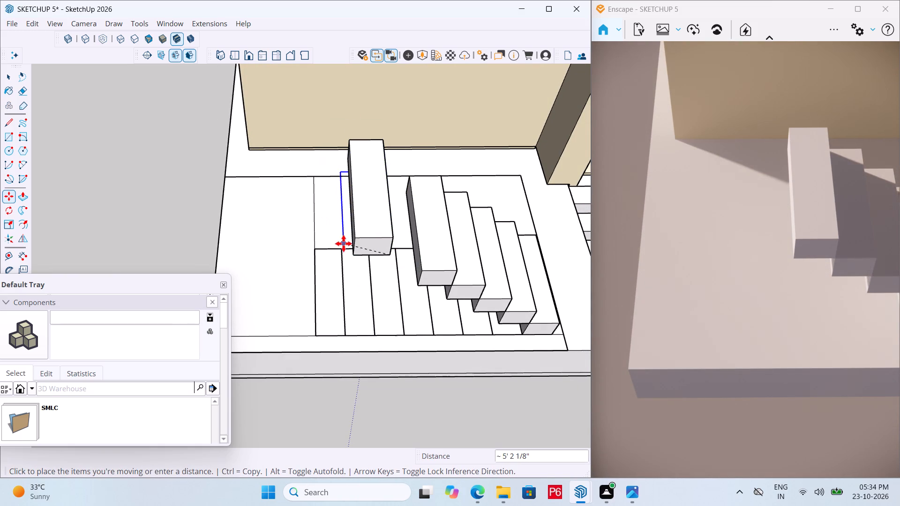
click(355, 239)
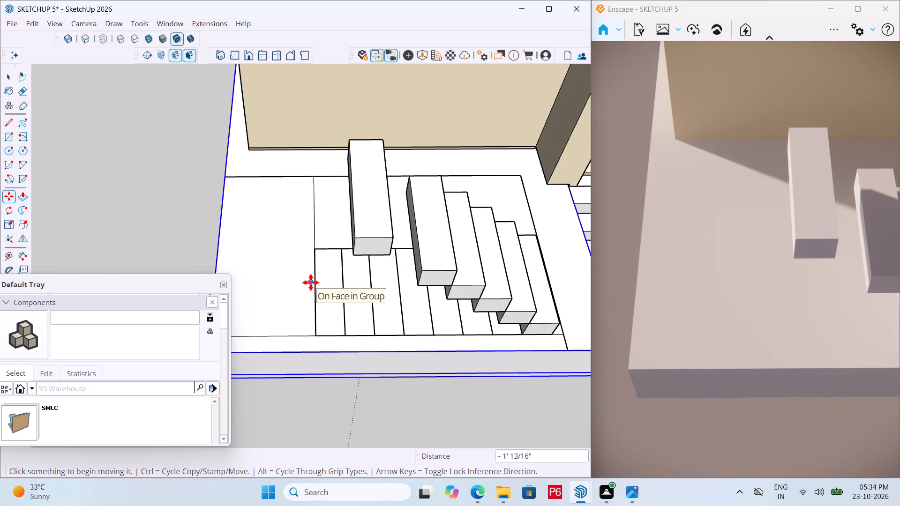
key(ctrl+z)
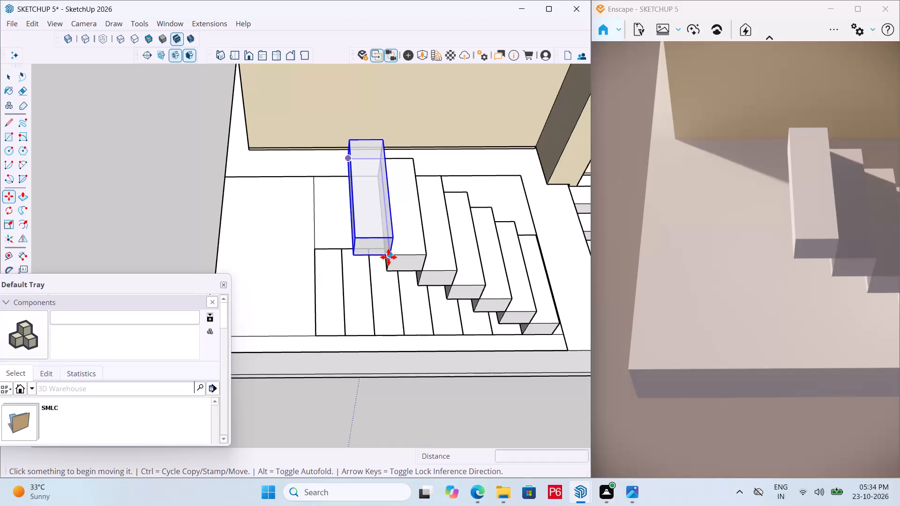
Copy the topmost stair block twice more, each one tread along and one riser up, about 1' 13/16" corner to corner.
click(389, 257)
click(354, 239)
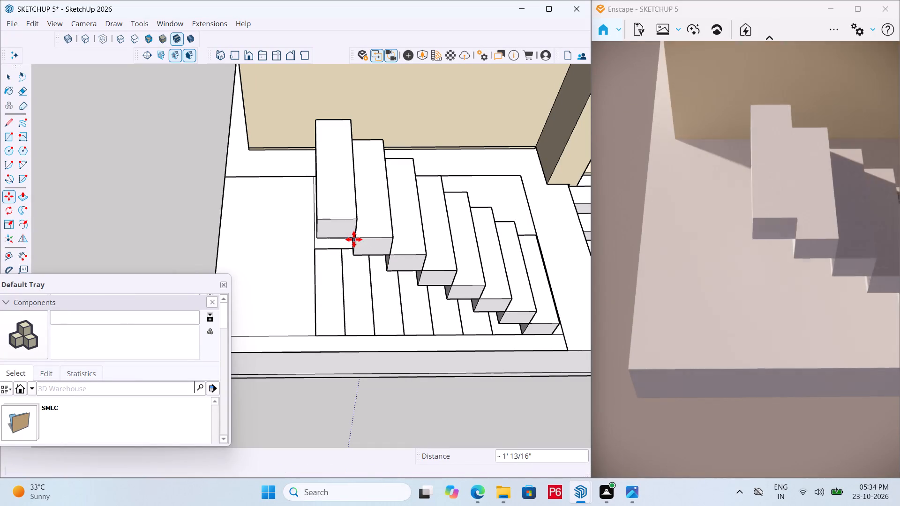
middle_drag(378, 240, 381, 381)
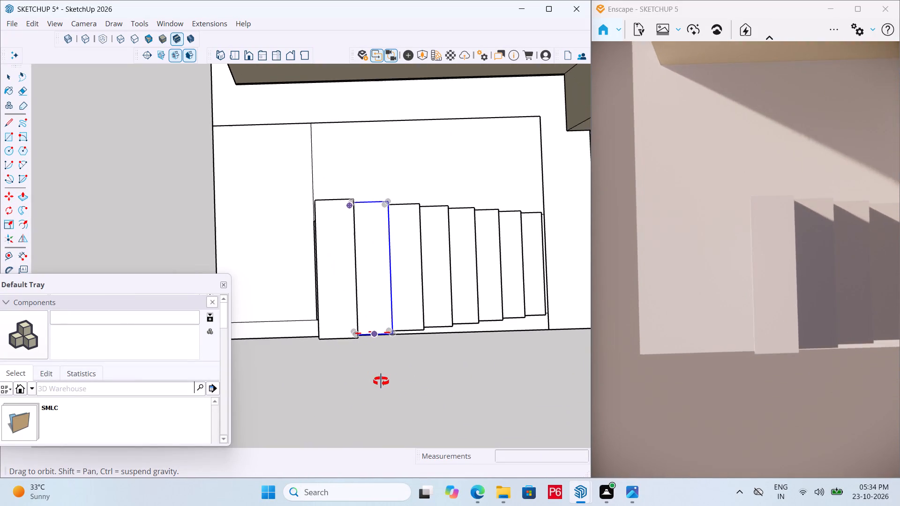
middle_drag(381, 381, 384, 390)
middle_drag(345, 284, 304, 143)
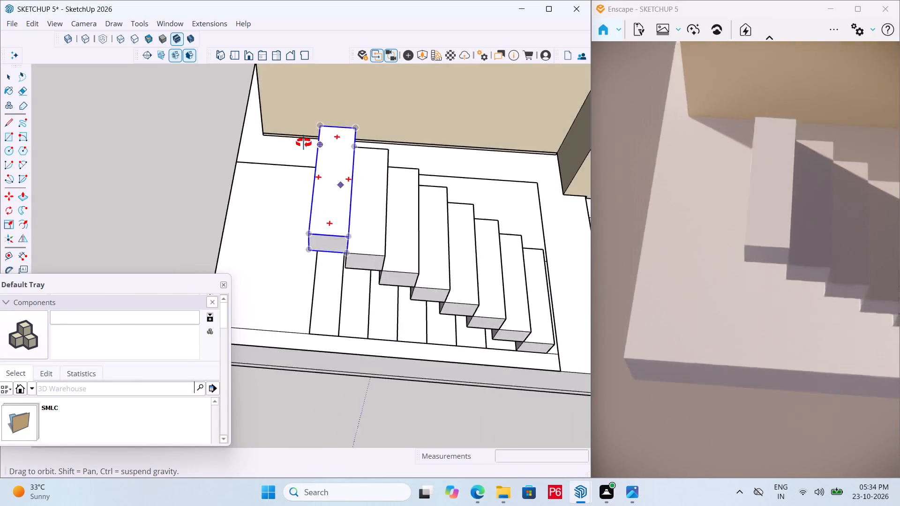
middle_drag(304, 143, 322, 164)
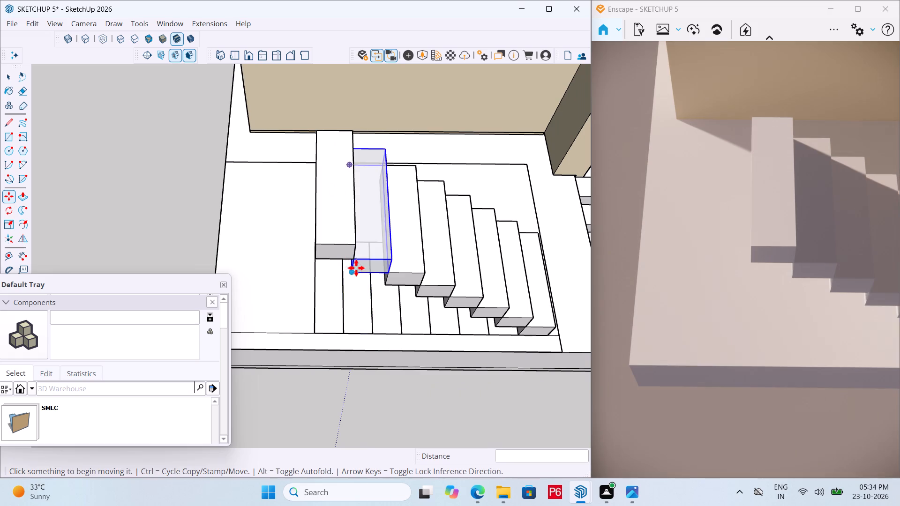
click(355, 260)
click(313, 248)
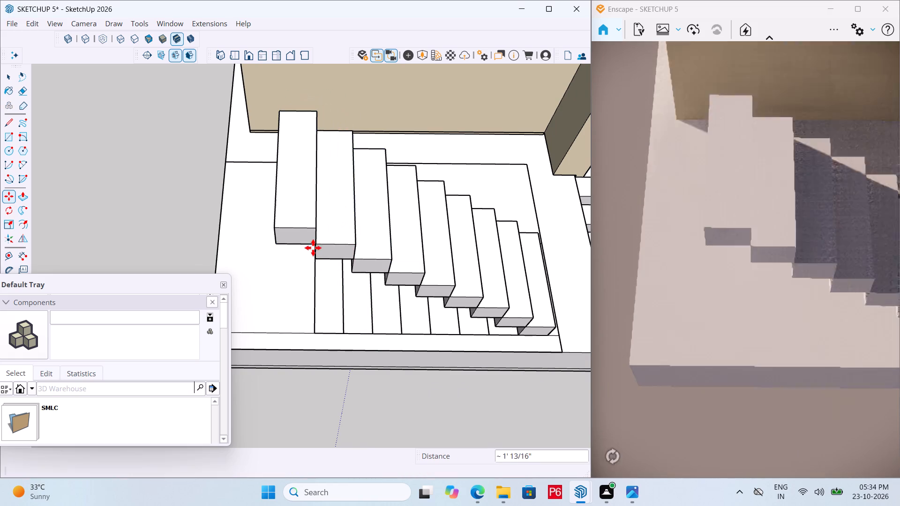
Inside the topmost block's group, extrude its long outer face 2' 2" away from the stairs to start a landing.
middle_drag(319, 237, 504, 234)
scroll(318, 203, up, 4)
key(space)
middle_drag(322, 200, 347, 133)
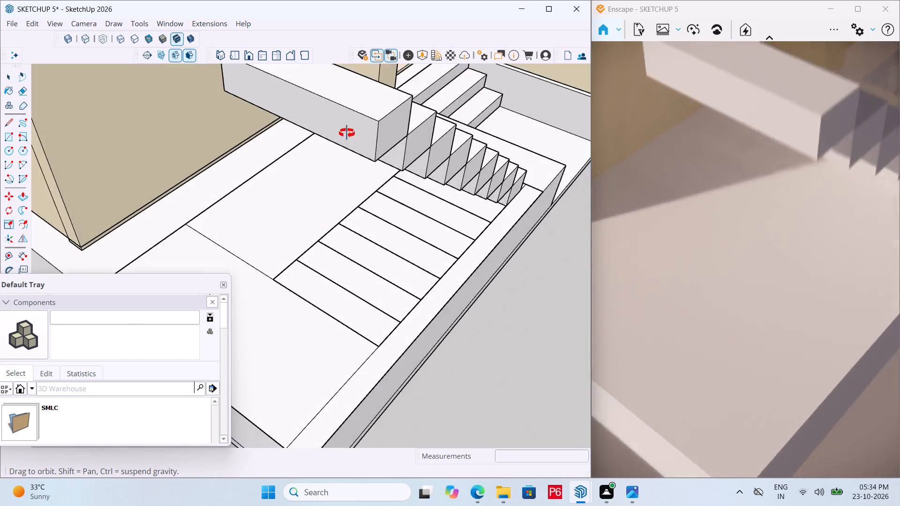
middle_drag(347, 133, 383, 133)
triple_click(393, 116)
click(378, 115)
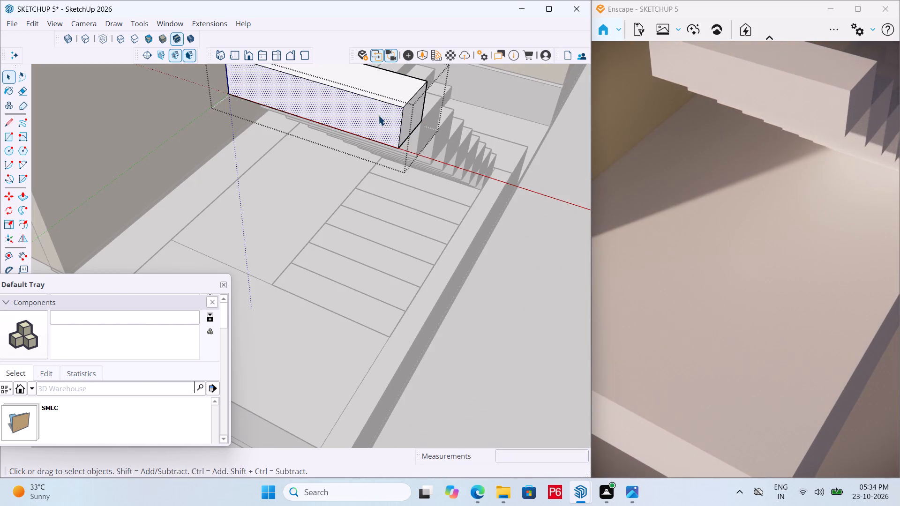
key(p)
click(378, 115)
scroll(479, 142, down, 5)
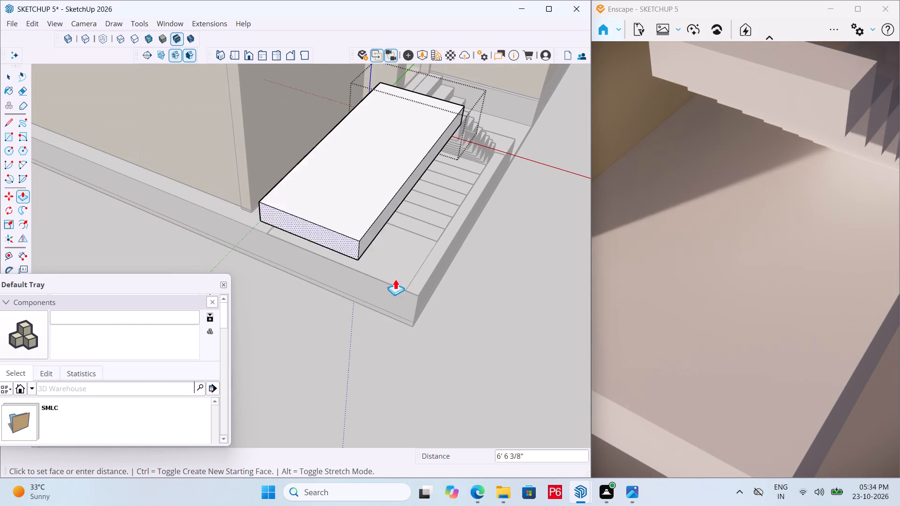
click(393, 288)
Extrude the landing's wall-side end face towards the house wall, as far as the slab's inner line beside the wall.
middle_drag(329, 232, 702, 278)
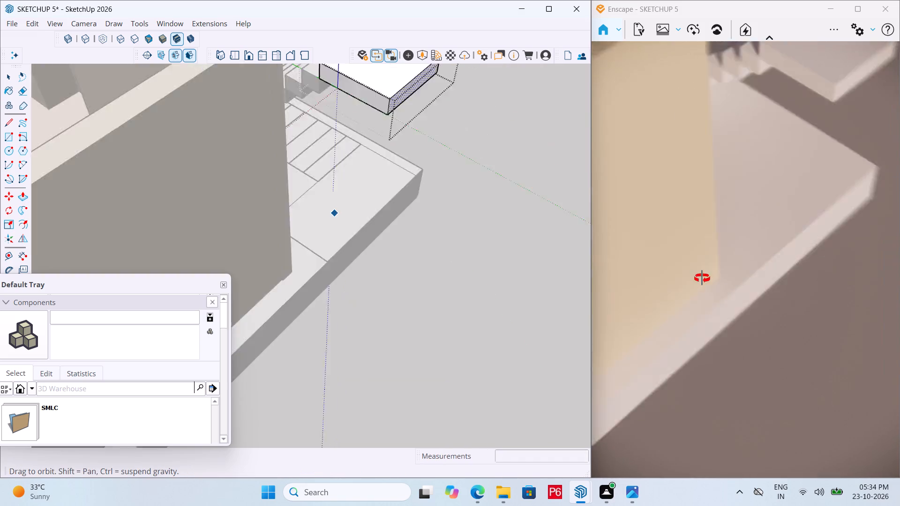
middle_drag(702, 278, 735, 275)
middle_drag(365, 202, 279, 215)
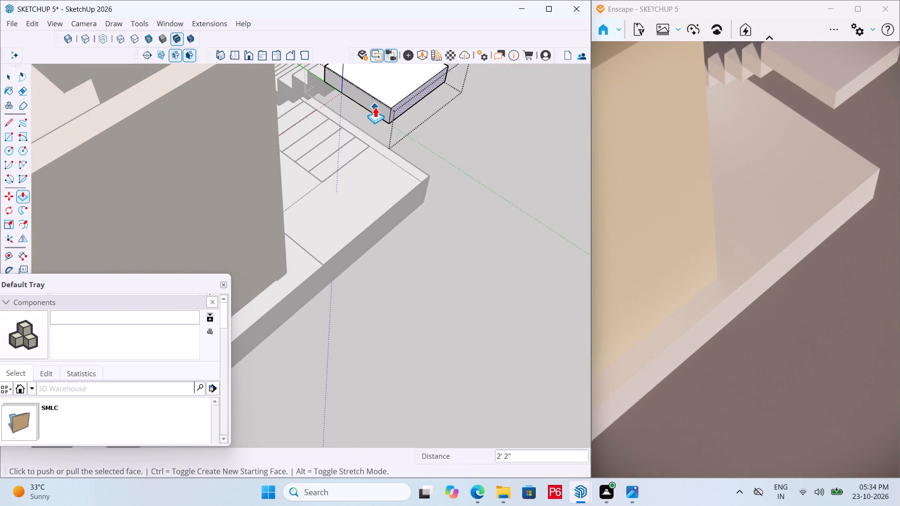
key(space)
click(376, 107)
key(p)
click(376, 107)
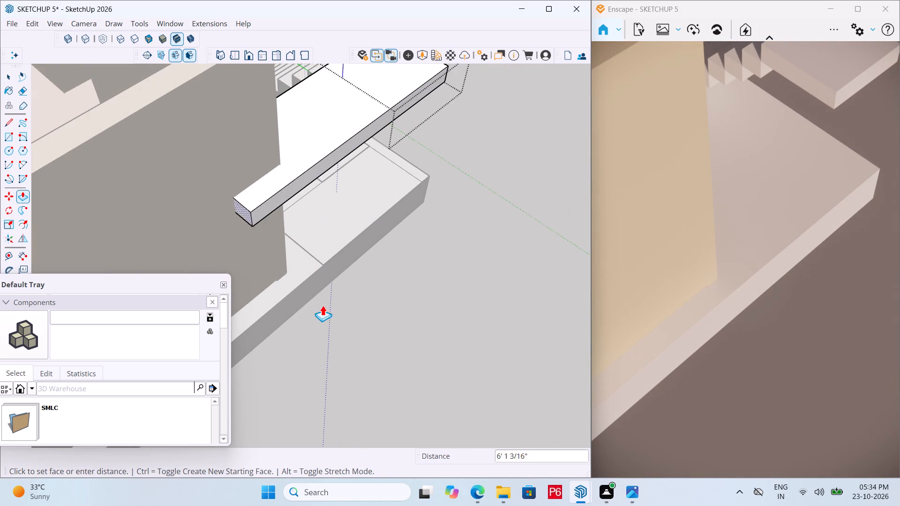
scroll(323, 262, up, 4)
click(315, 257)
Save the model.
scroll(433, 294, down, 4)
middle_drag(435, 295, 242, 294)
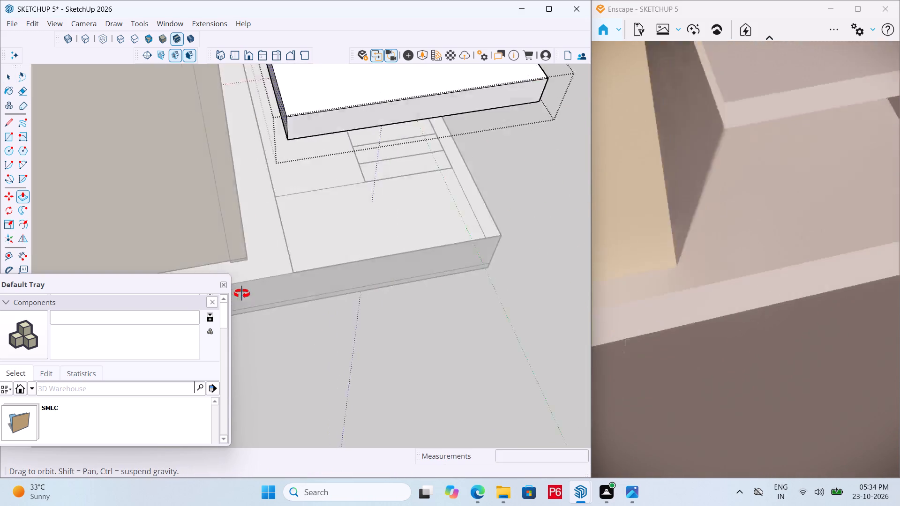
middle_drag(242, 294, 0, 288)
scroll(187, 258, down, 5)
middle_drag(371, 317, 77, 308)
key(ctrl+s)
key(ctrl+s)
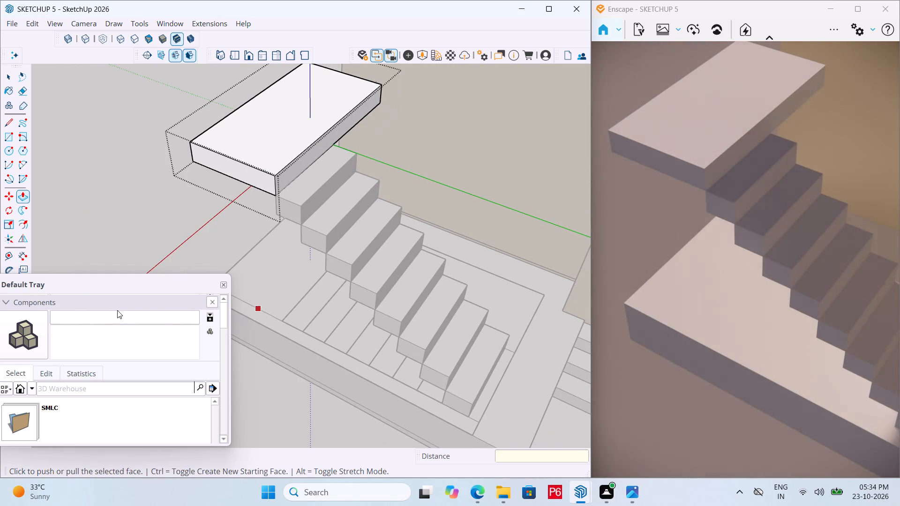
Save the model and leave the landing's group.
key(ctrl+s)
key(ctrl+s)
key(ctrl+s)
key(ctrl+s)
key(space)
click(272, 448)
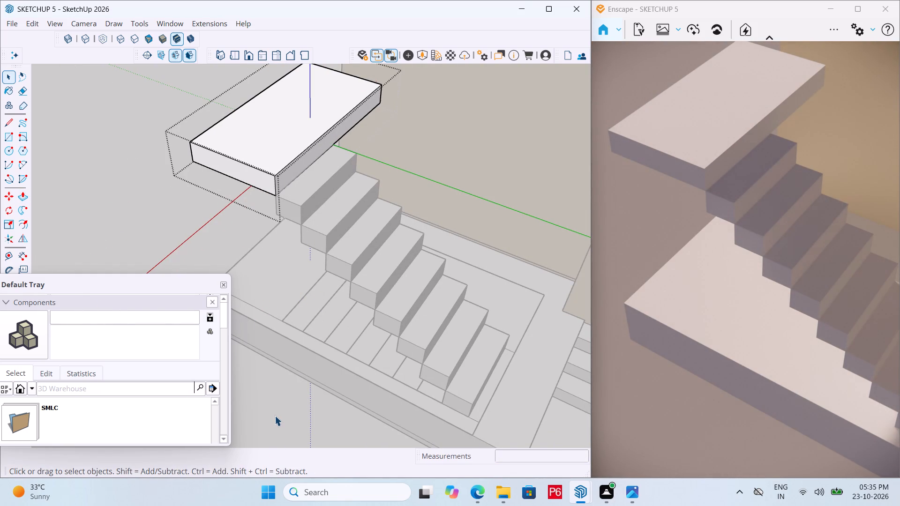
double_click(275, 416)
Copy the topmost stair block below the landing onto the landing's wall-side top corner, about 3' 3 3/8" away.
click(313, 186)
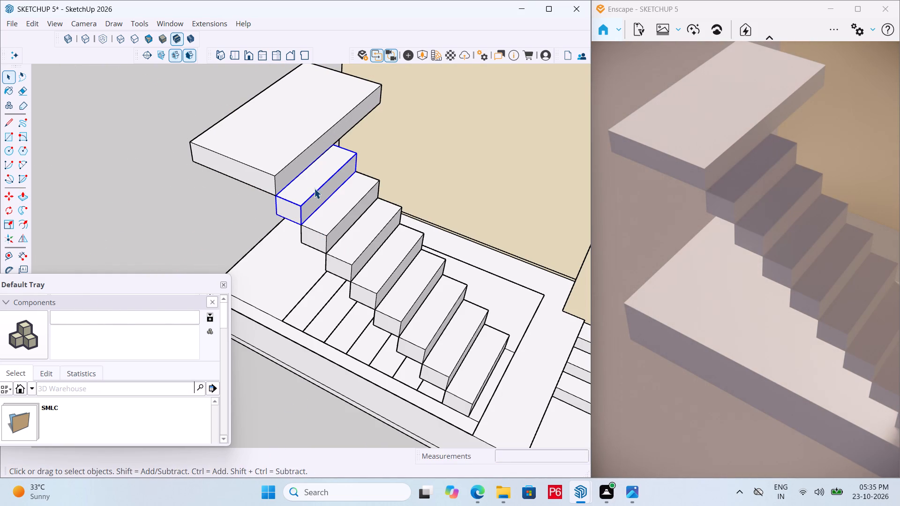
scroll(315, 190, up, 4)
scroll(322, 265, down, 3)
key(m)
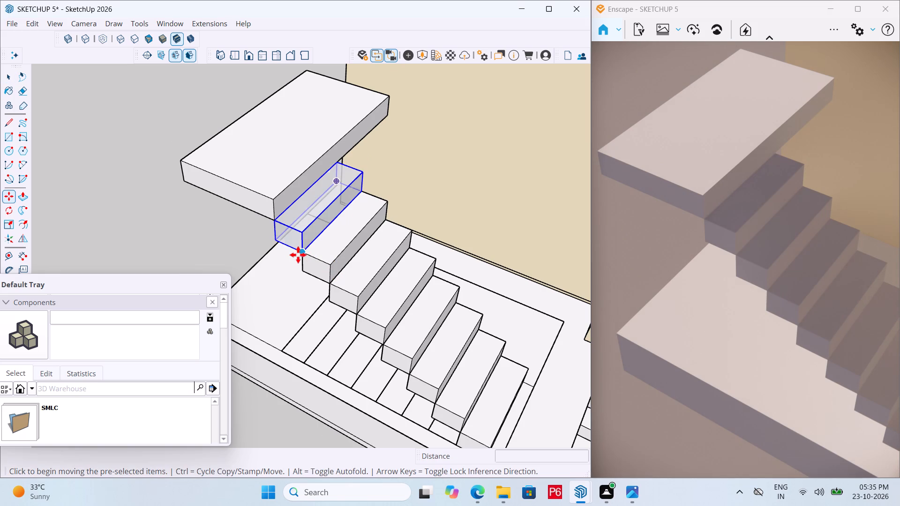
click(301, 254)
key(Escape)
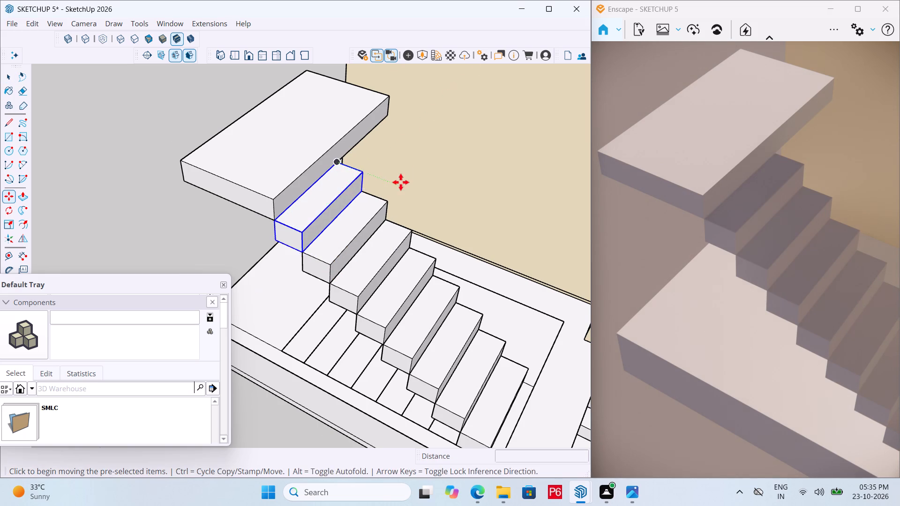
middle_drag(401, 182, 43, 220)
scroll(348, 241, up, 4)
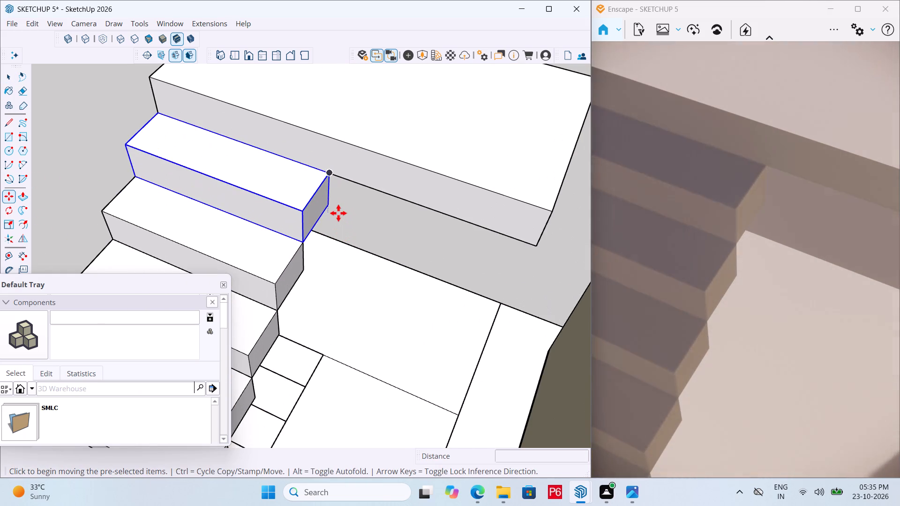
click(330, 210)
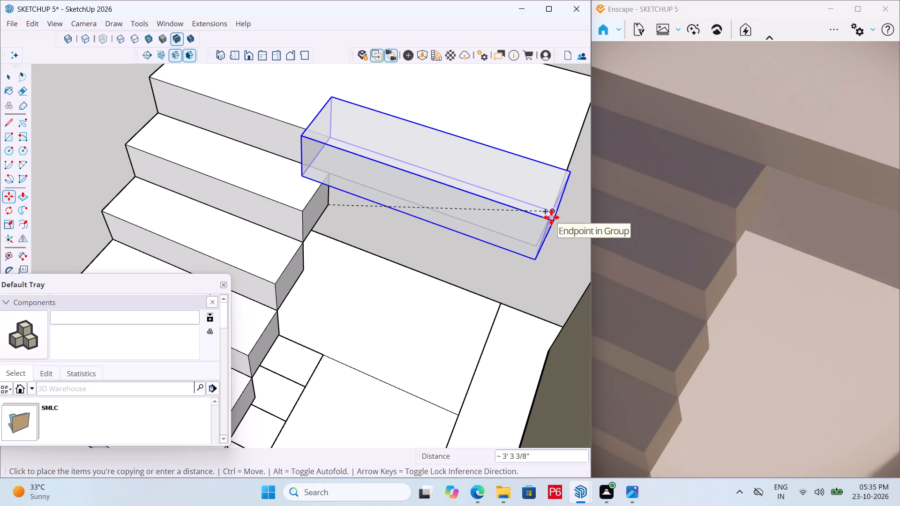
click(551, 217)
Copy the block on the landing three times along the house wall, each one tread along and one riser up, about 1' 13/16" corner to corner.
middle_drag(444, 239, 899, 192)
scroll(374, 231, down, 6)
scroll(367, 160, up, 3)
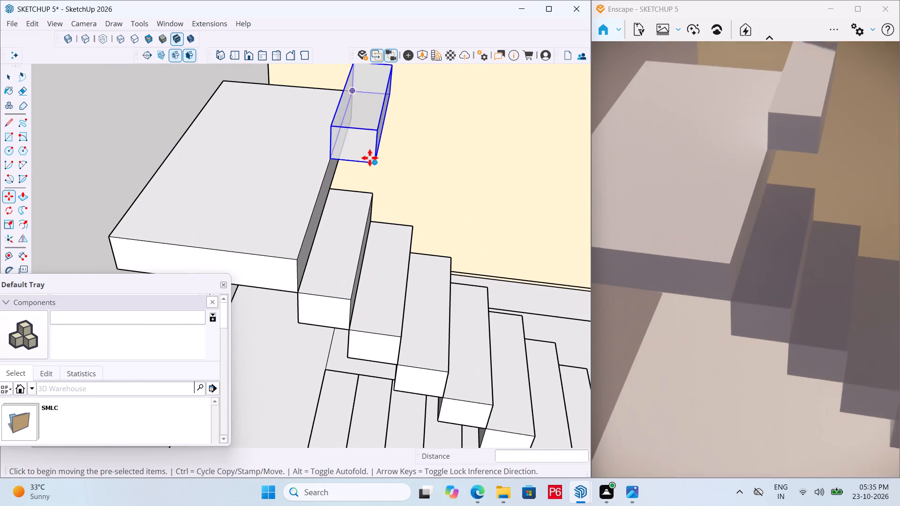
click(330, 159)
click(376, 133)
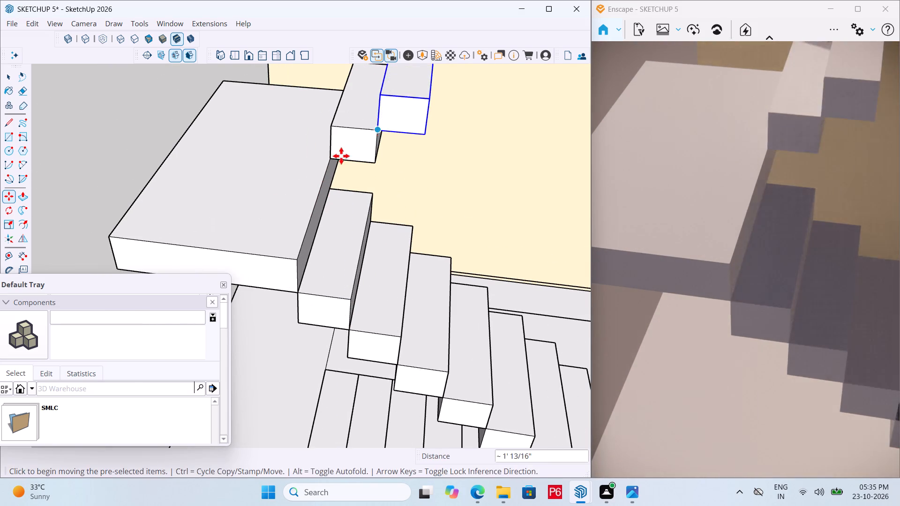
scroll(281, 226, down, 5)
middle_drag(285, 276, 392, 277)
click(357, 168)
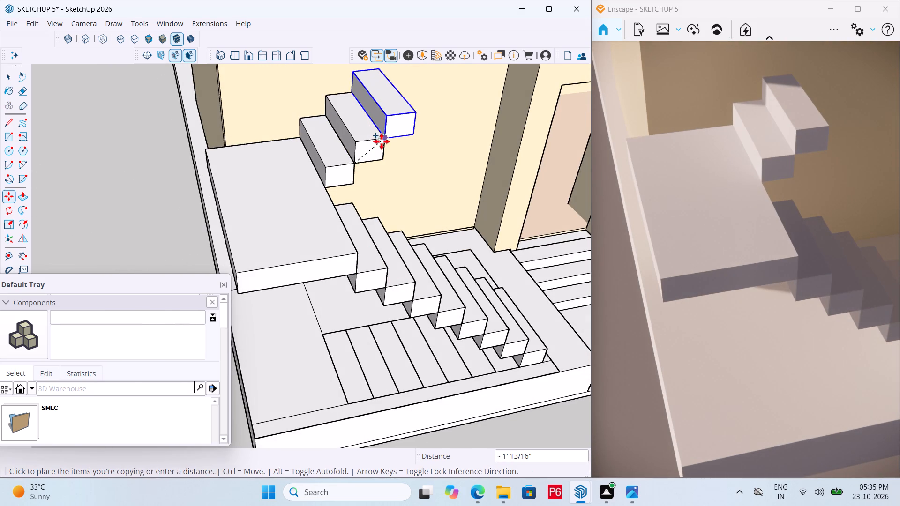
double_click(382, 143)
click(384, 143)
click(412, 114)
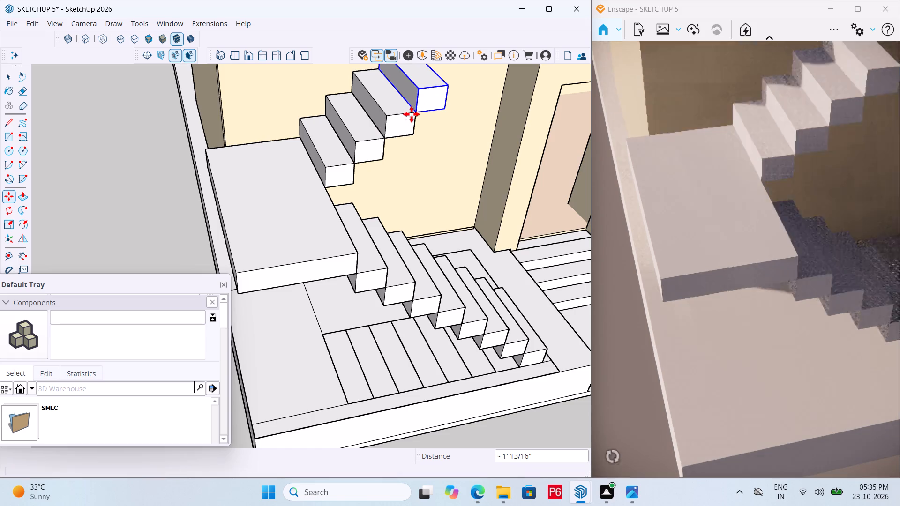
Copy the topmost block of the upper flight four more times at the same tread-and-riser offset, about 1' 13/16" corner to corner.
scroll(180, 255, down, 3)
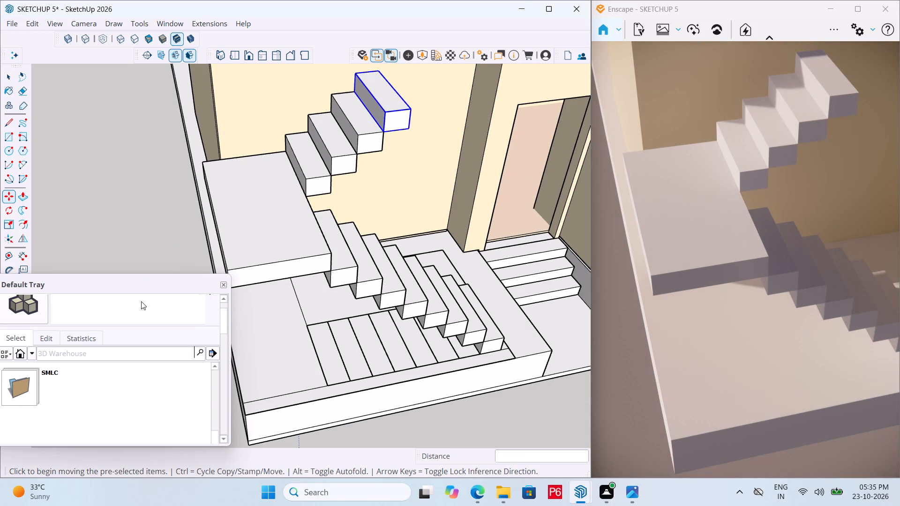
scroll(138, 309, down, 4)
scroll(309, 253, down, 6)
scroll(338, 213, up, 5)
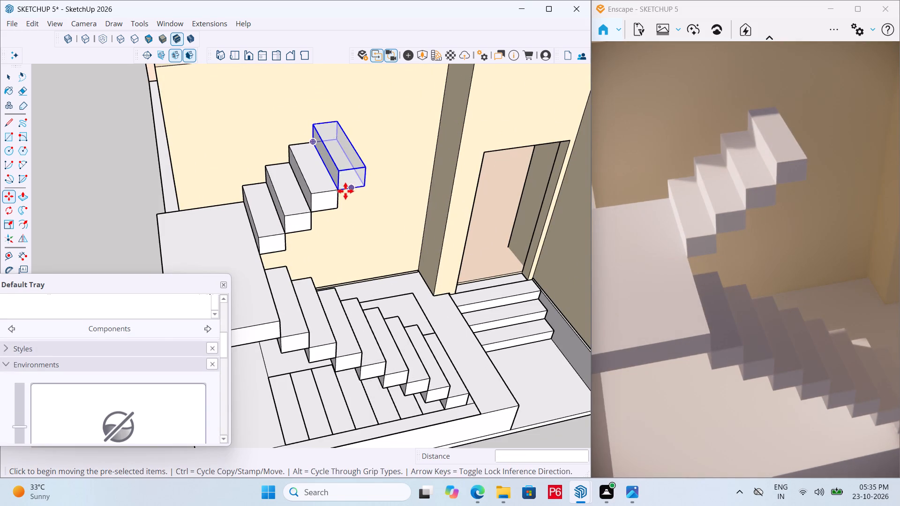
click(342, 190)
click(363, 173)
click(366, 168)
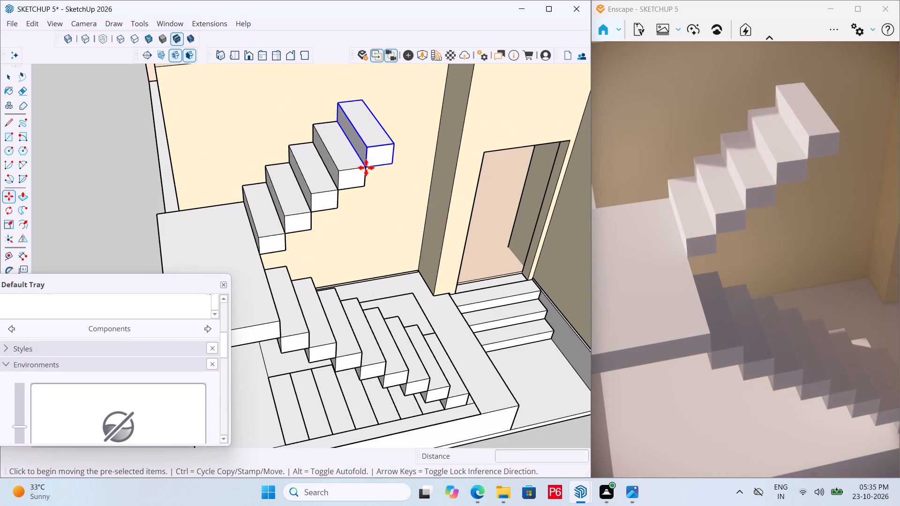
click(397, 147)
scroll(208, 214, down, 5)
middle_drag(216, 224, 139, 204)
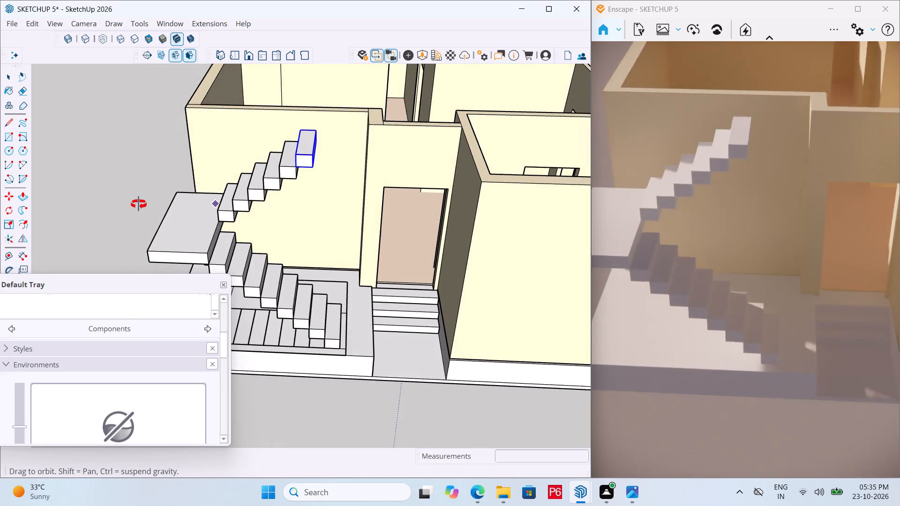
middle_drag(139, 204, 141, 204)
scroll(295, 186, up, 4)
click(296, 153)
click(324, 137)
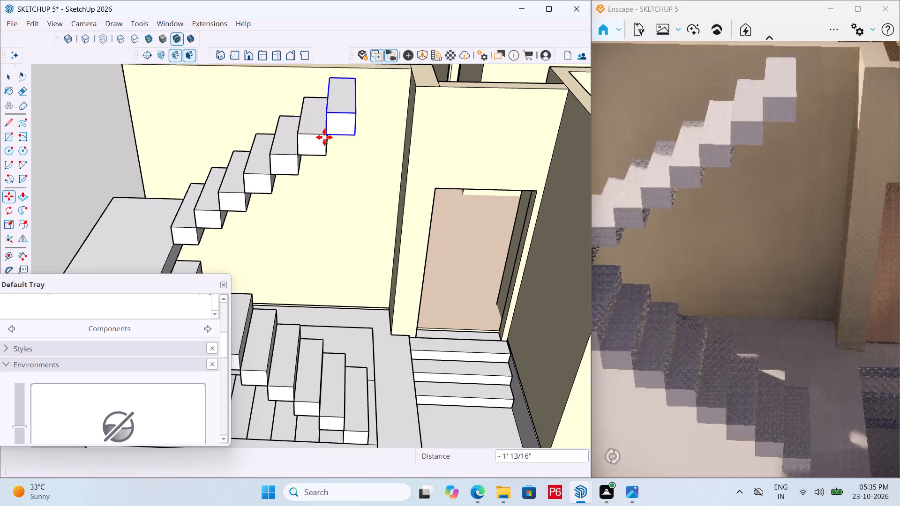
drag(329, 138, 333, 136)
click(354, 118)
Deselect the last block and examine the two-flight staircase against the height of the house walls from several sides.
scroll(258, 235, down, 5)
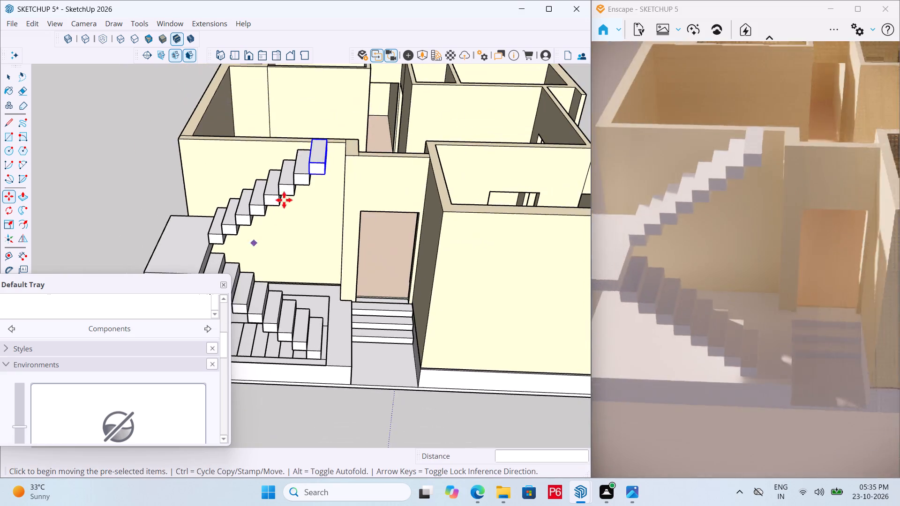
middle_drag(399, 154, 0, 198)
middle_drag(282, 204, 675, 51)
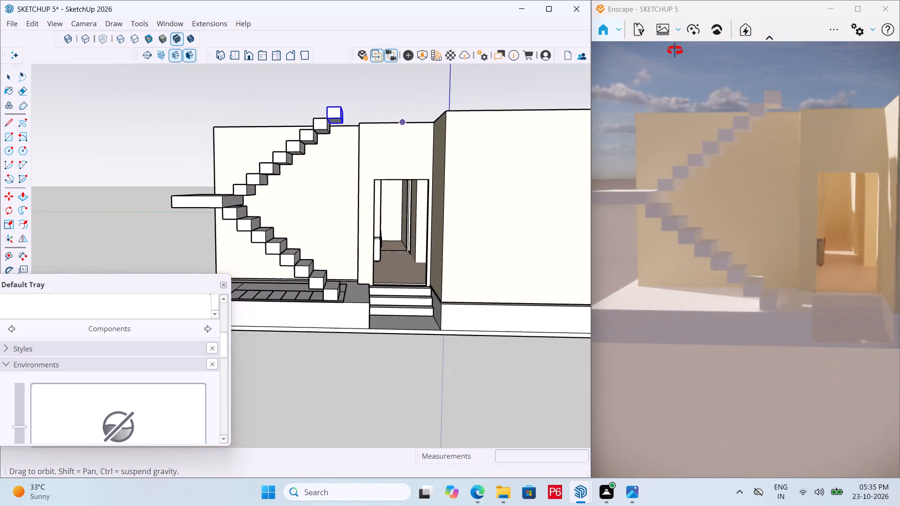
middle_drag(675, 51, 691, 83)
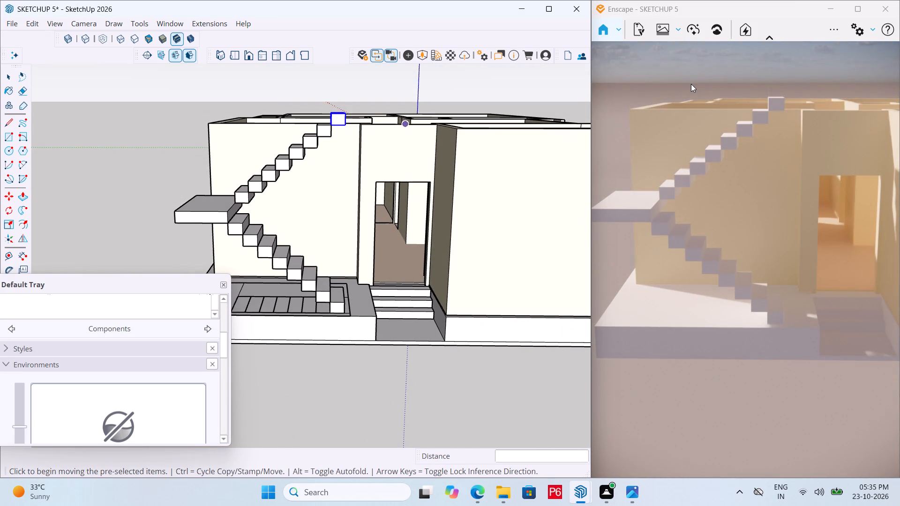
scroll(305, 244, down, 6)
middle_drag(366, 219, 369, 301)
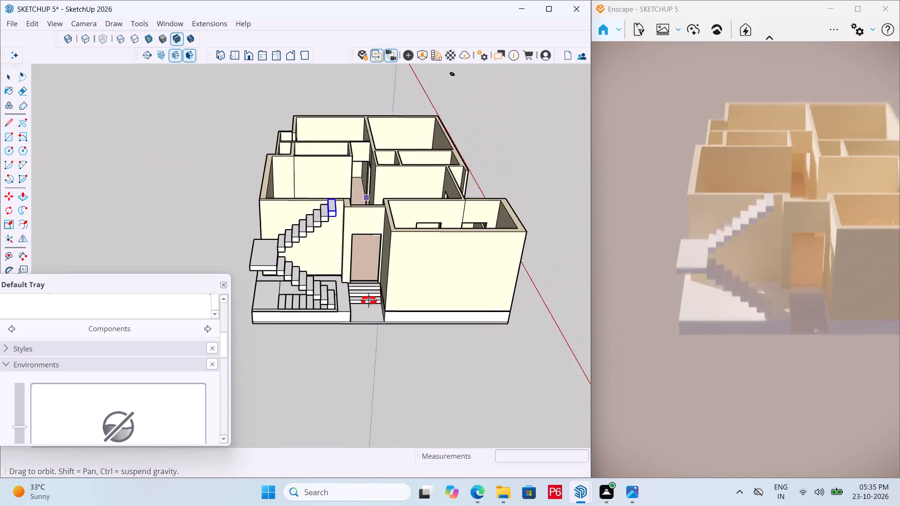
middle_drag(369, 301, 354, 328)
middle_drag(396, 328, 412, 327)
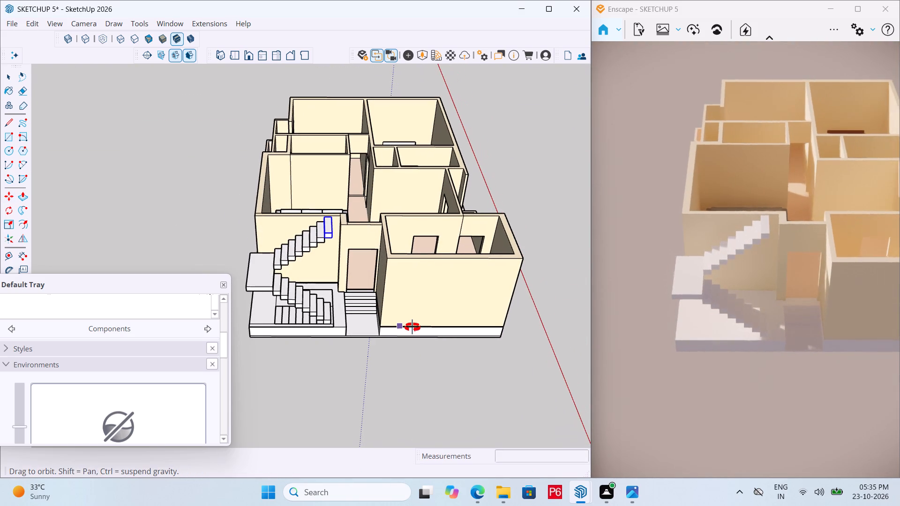
middle_drag(412, 327, 424, 338)
key(space)
click(440, 346)
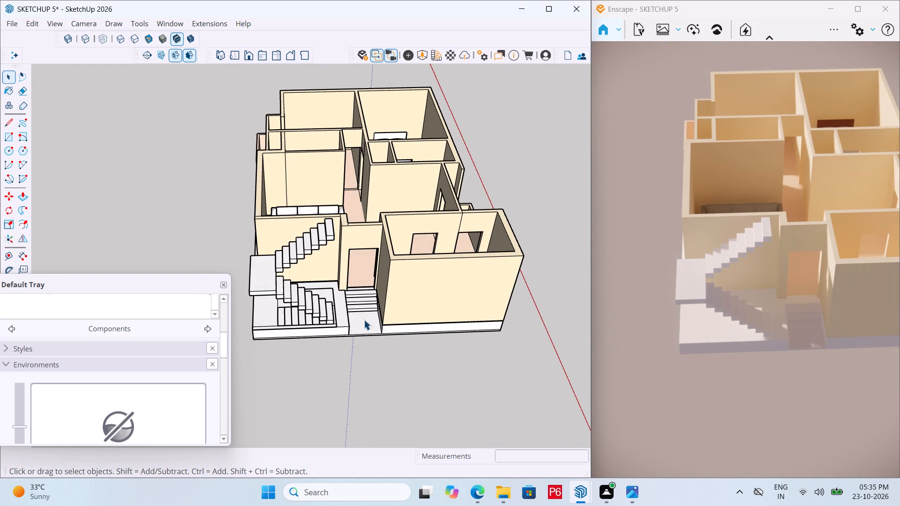
double_click(539, 206)
scroll(351, 240, down, 1)
middle_drag(351, 240, 519, 275)
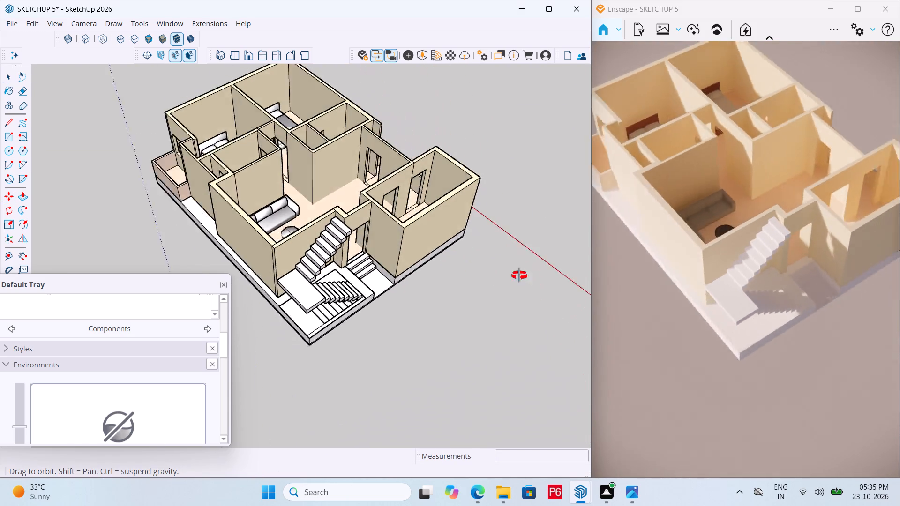
middle_drag(519, 275, 385, 251)
scroll(382, 239, up, 4)
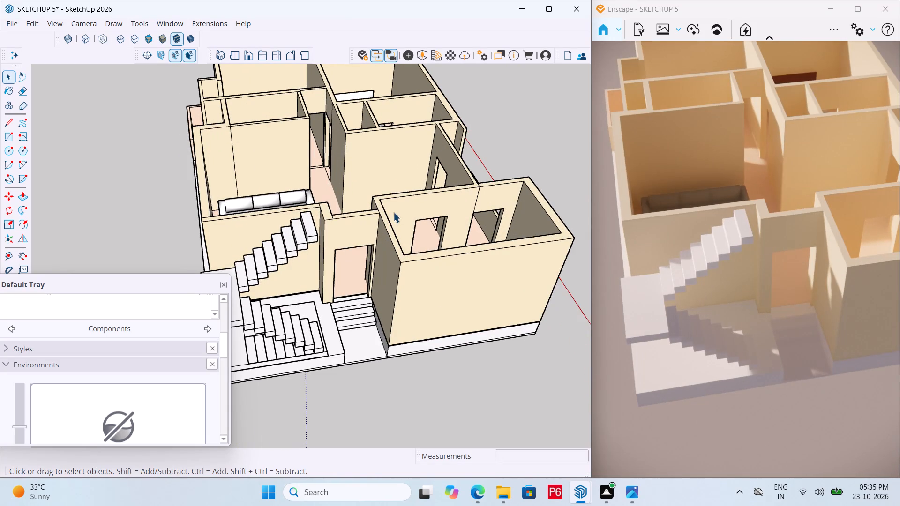
scroll(405, 271, down, 5)
middle_drag(394, 265, 134, 247)
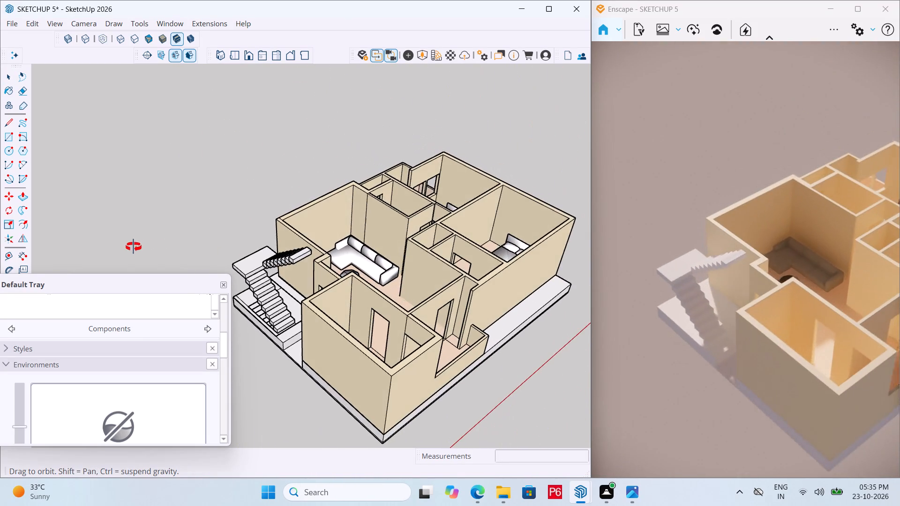
middle_drag(134, 247, 194, 255)
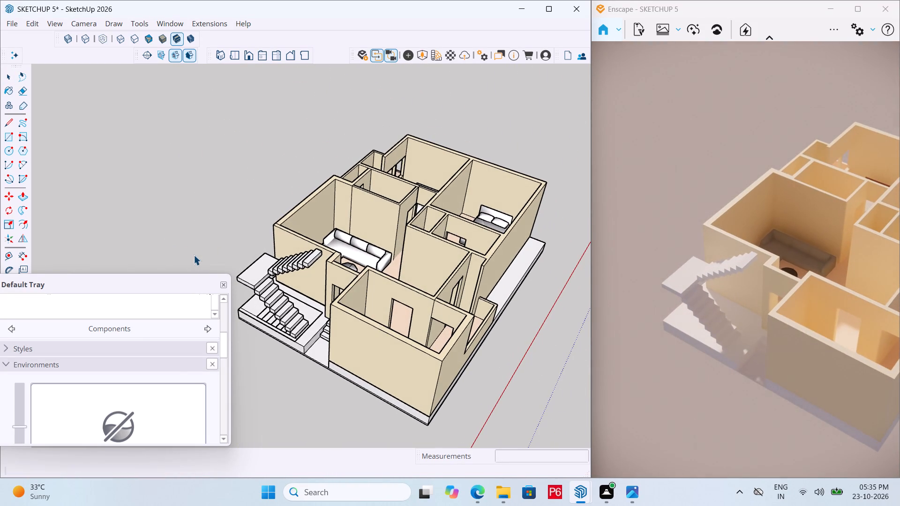
middle_drag(373, 301, 579, 231)
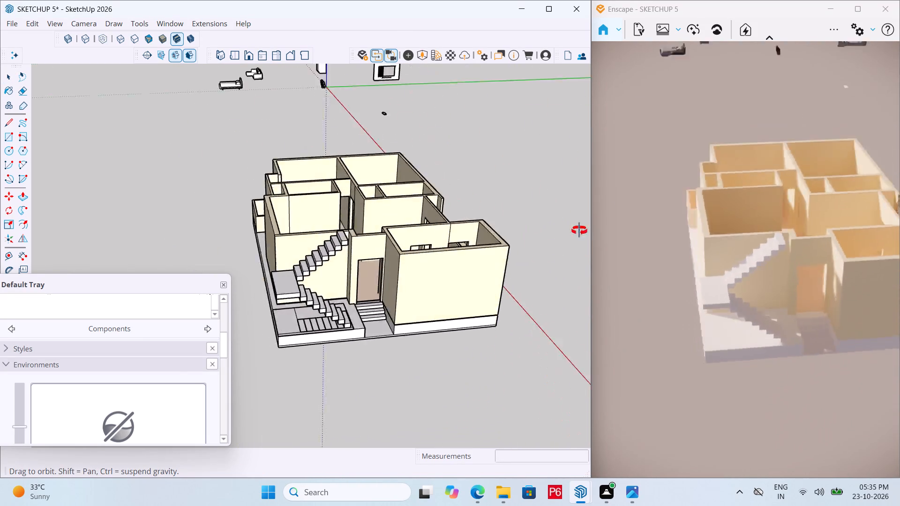
middle_drag(579, 231, 388, 327)
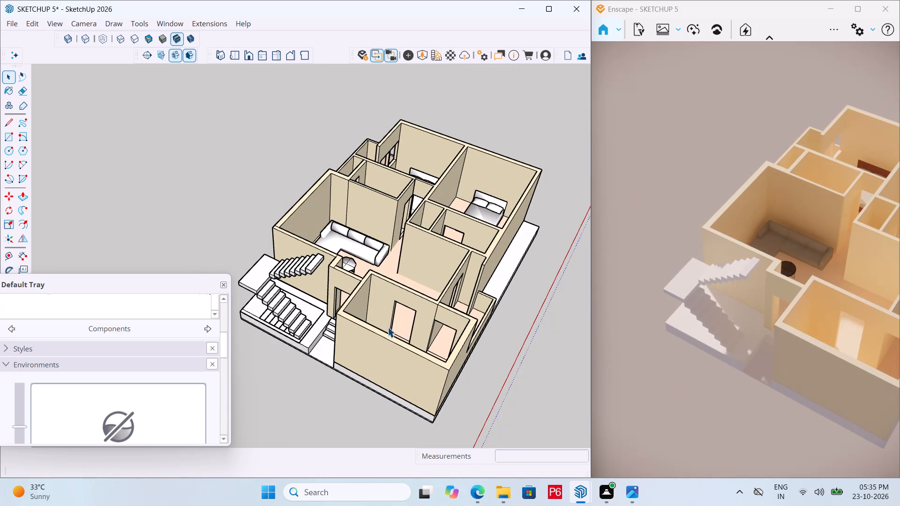
Draw a roof rectangle about 39' 5" by 26' 13/16" on the wall tops between the house's opposite outer corners and group it.
key(r)
drag(450, 372, 451, 362)
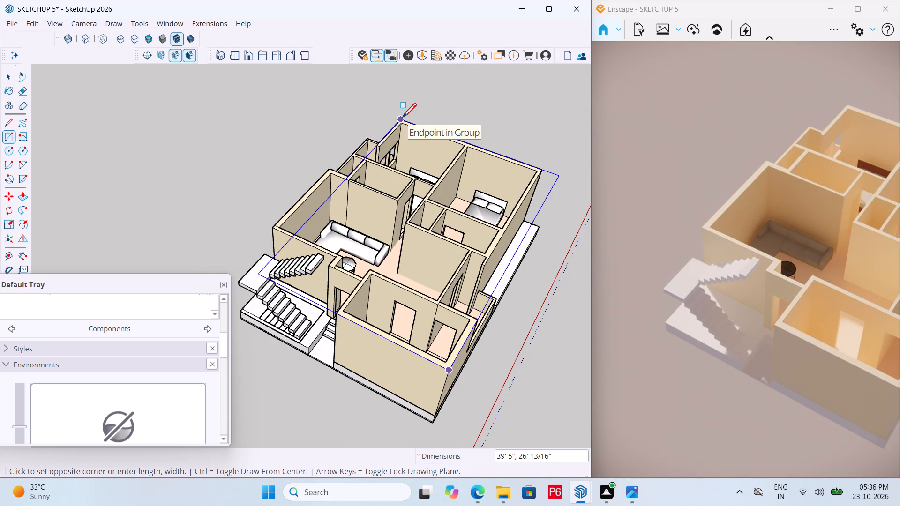
click(402, 119)
key(space)
double_click(367, 227)
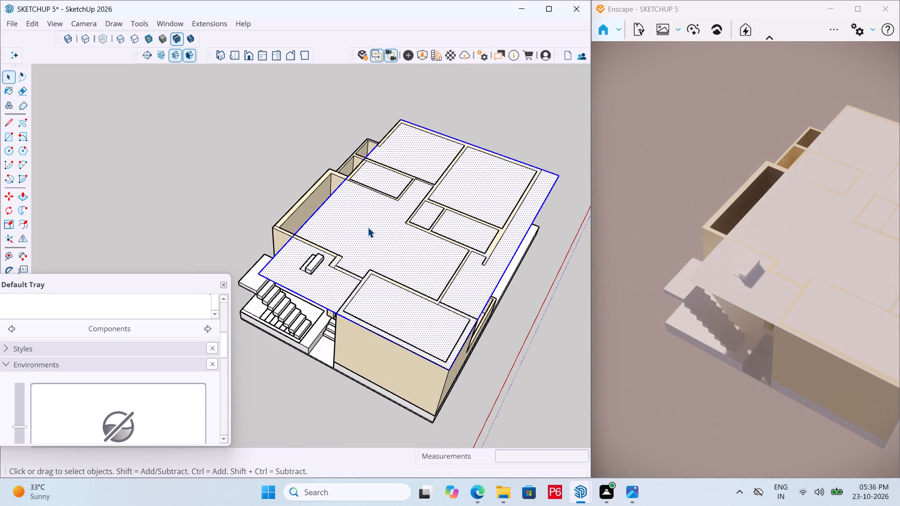
right_click(367, 227)
click(424, 335)
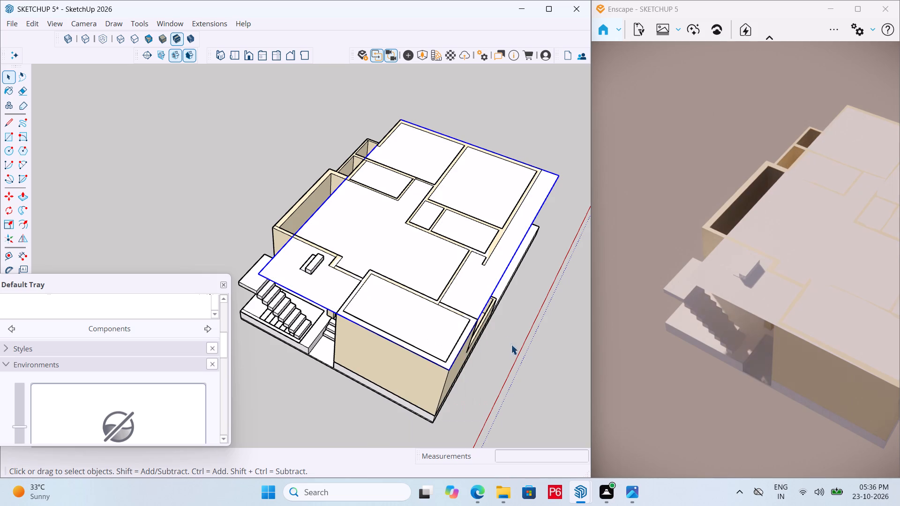
click(532, 371)
Inside the roof rectangle's group, extrude the face upwards 6" to form the roof slab.
click(405, 297)
double_click(384, 236)
key(p)
click(384, 236)
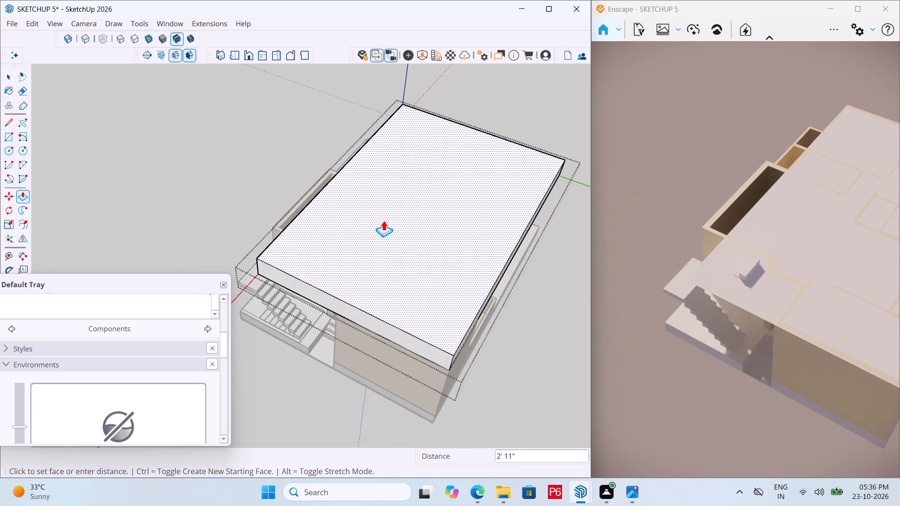
key(shift+quotedbl)
key(Return)
middle_drag(305, 309, 401, 245)
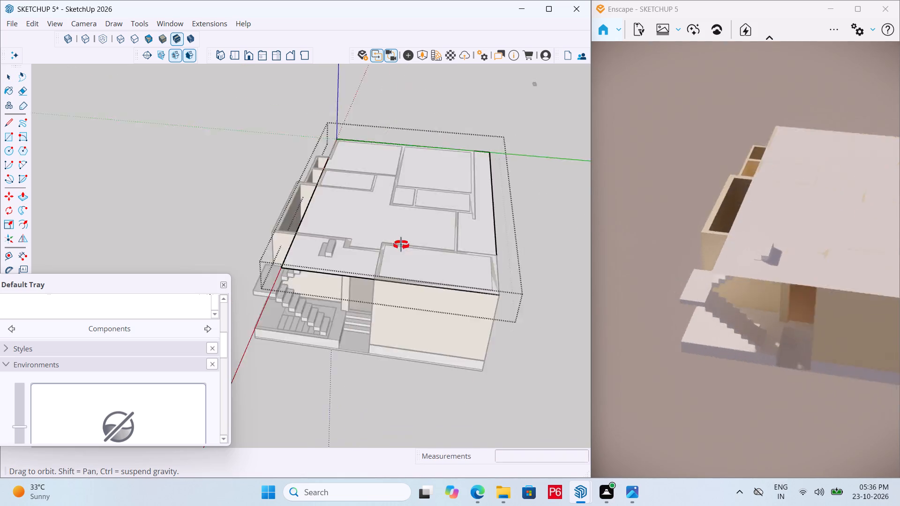
middle_drag(401, 245, 508, 190)
scroll(301, 265, up, 11)
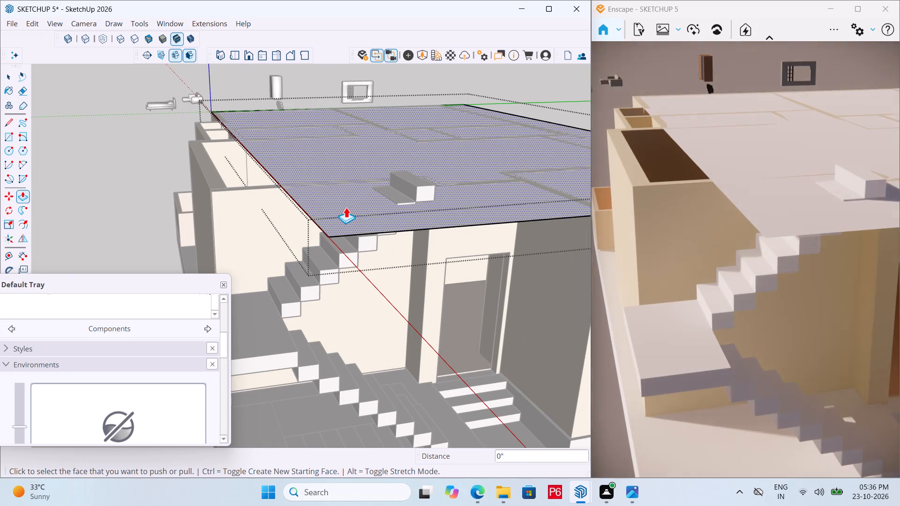
click(346, 207)
text(6")
key(Return)
scroll(282, 219, down, 6)
middle_drag(320, 220, 330, 151)
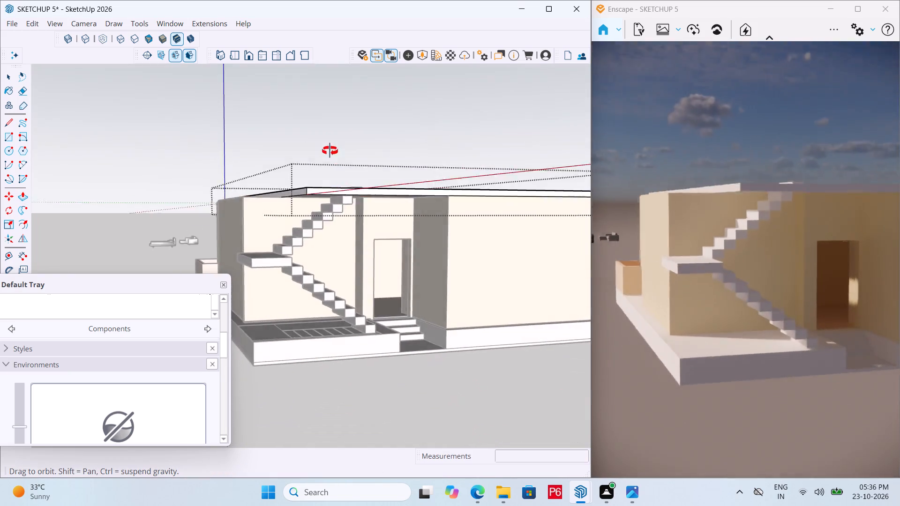
Extrude the roof slab's top face upwards by a further 2" and save the model.
middle_drag(330, 151, 393, 161)
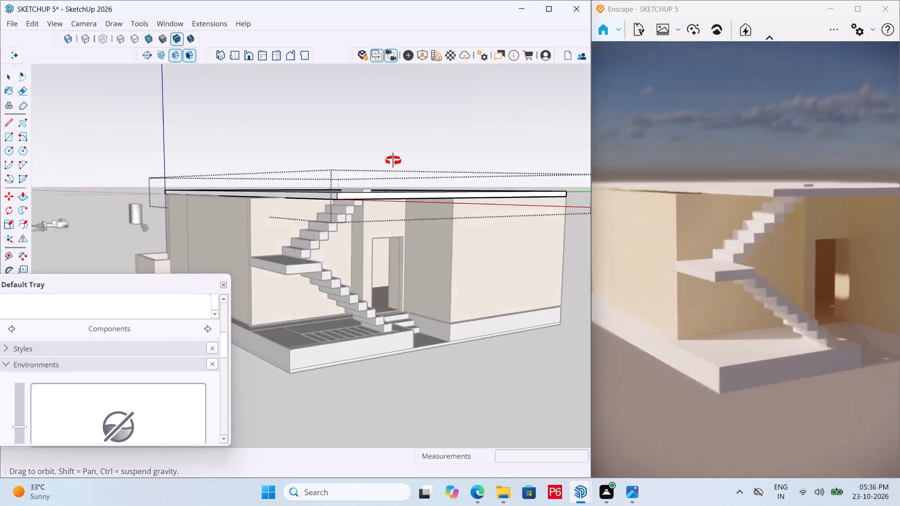
middle_drag(393, 161, 317, 277)
click(330, 227)
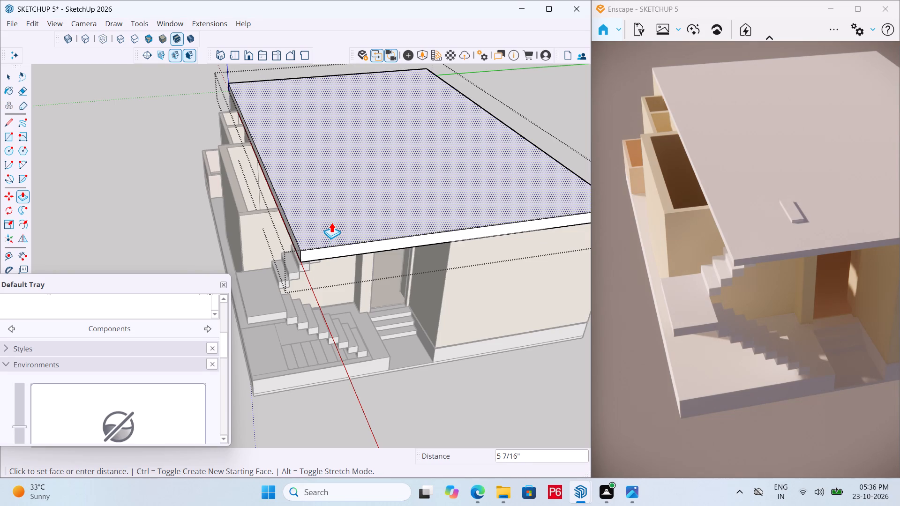
text(2")
key(shift+Return)
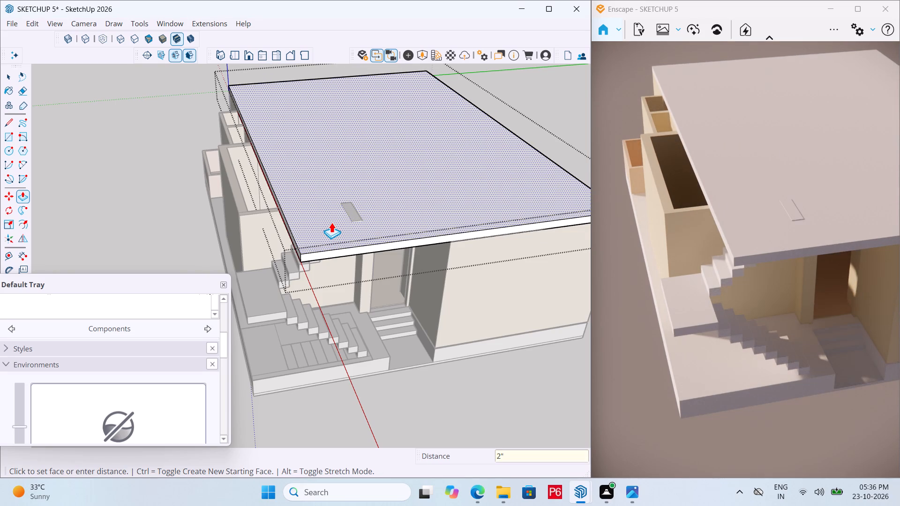
key(Return)
key(Return)
key(Escape)
middle_drag(364, 214, 292, 250)
key(ctrl+s)
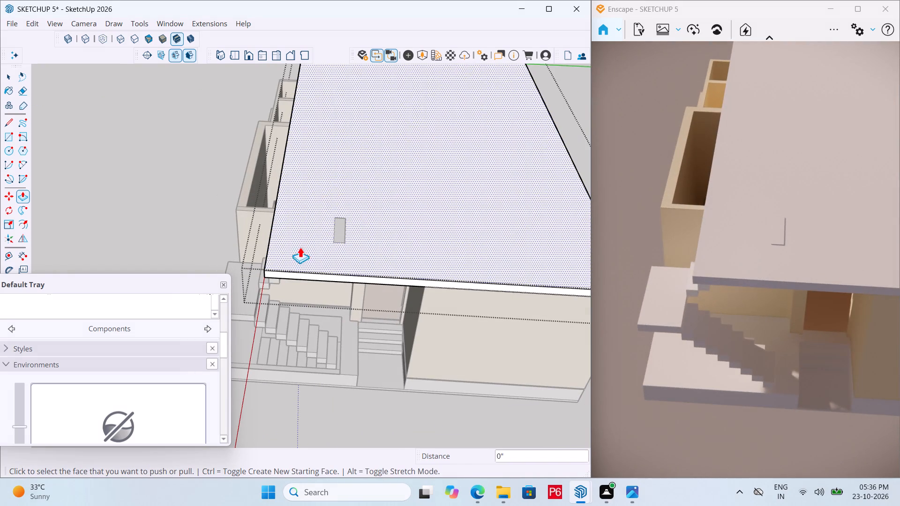
key(ctrl+s)
Split the roof slab's long side face vertically at the wall beside the stairs and push the stair-side part inwards about 6' 1 1/4".
middle_drag(321, 255, 428, 241)
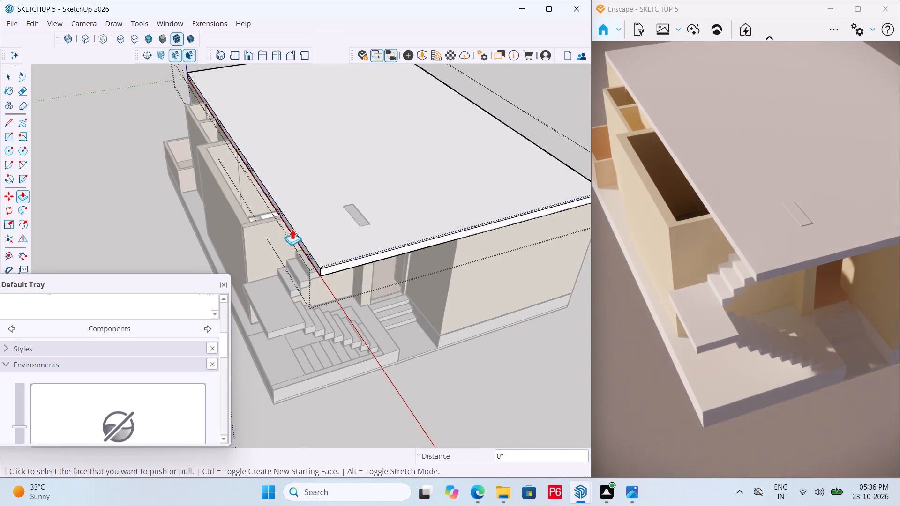
middle_drag(293, 229, 584, 202)
scroll(337, 187, up, 11)
middle_drag(313, 241, 269, 239)
key(l)
drag(272, 250, 270, 245)
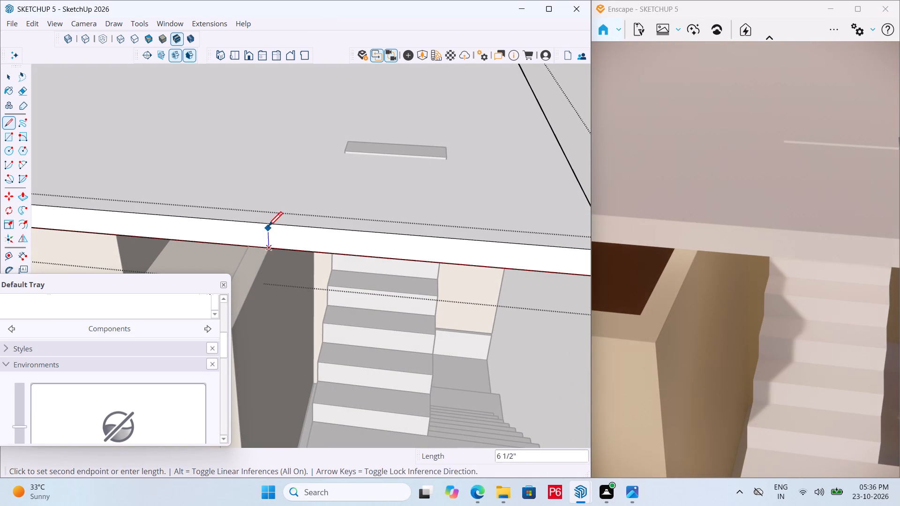
click(270, 224)
key(p)
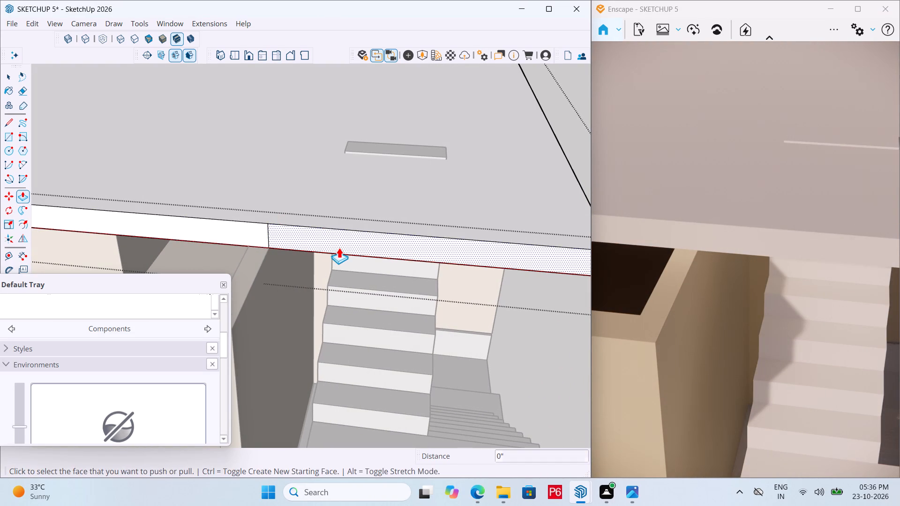
click(339, 247)
middle_drag(351, 146, 49, 178)
scroll(351, 146, down, 1)
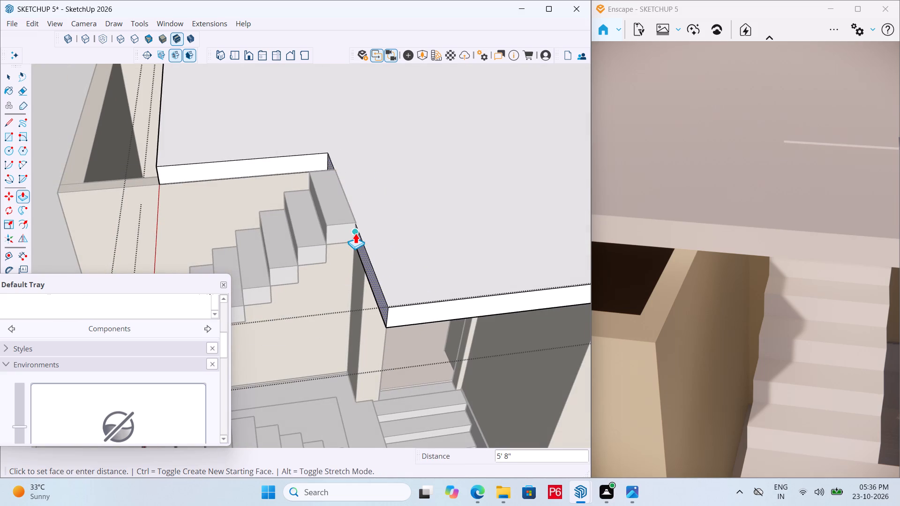
click(355, 233)
Pull the stair opening's inner face back about 5 1/4" so it is flush with the side of the uppermost stair block.
middle_drag(368, 234, 407, 234)
scroll(404, 249, up, 3)
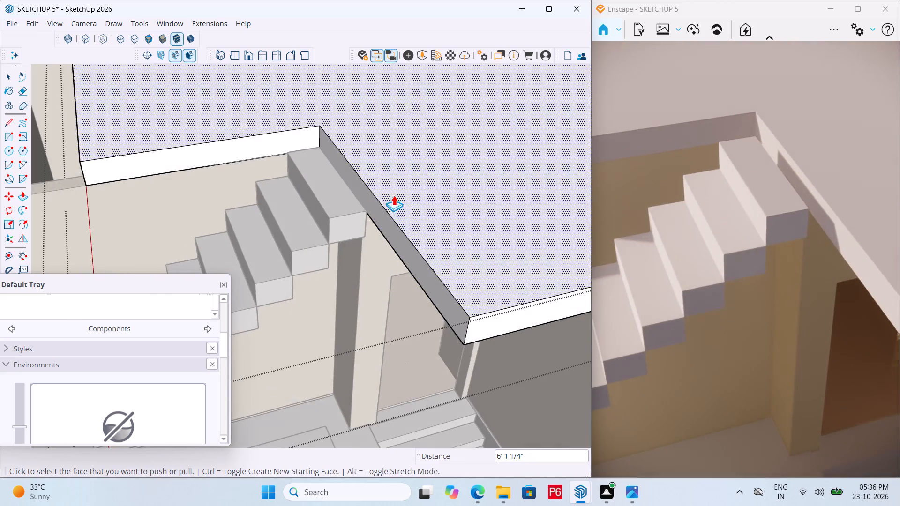
scroll(360, 196, up, 5)
click(362, 191)
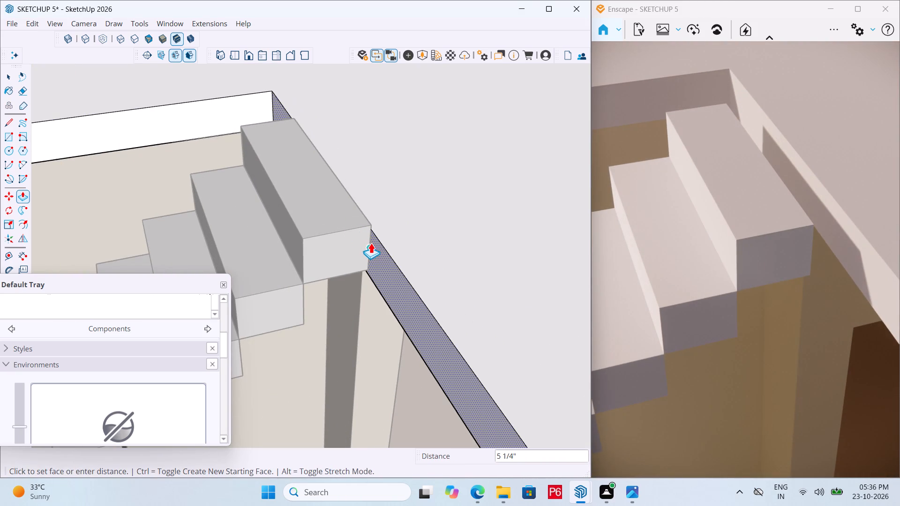
click(371, 243)
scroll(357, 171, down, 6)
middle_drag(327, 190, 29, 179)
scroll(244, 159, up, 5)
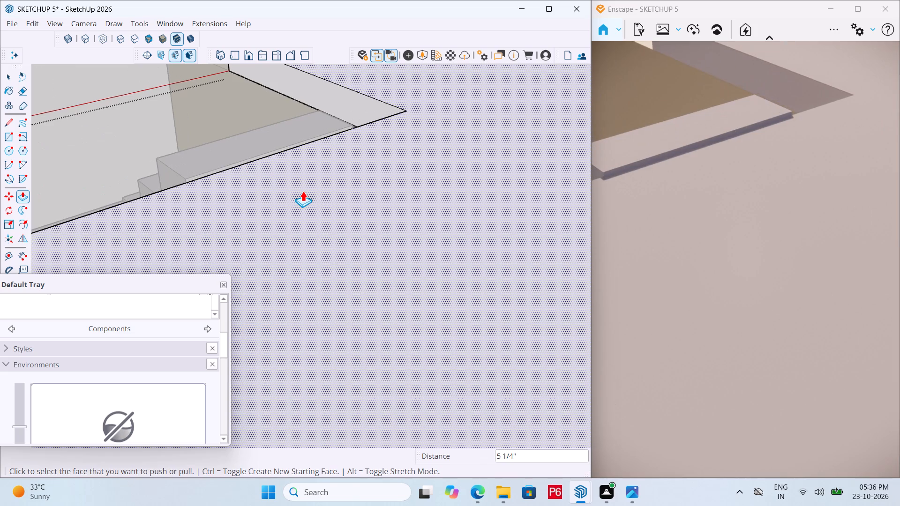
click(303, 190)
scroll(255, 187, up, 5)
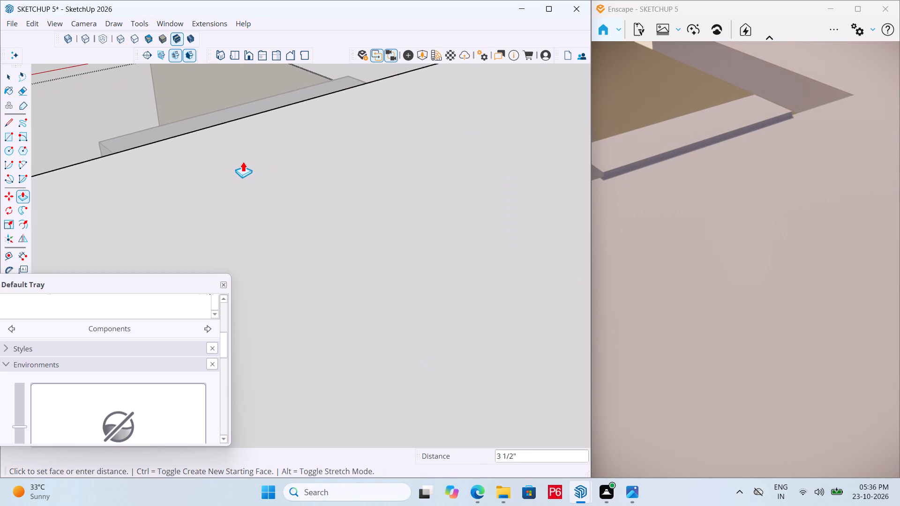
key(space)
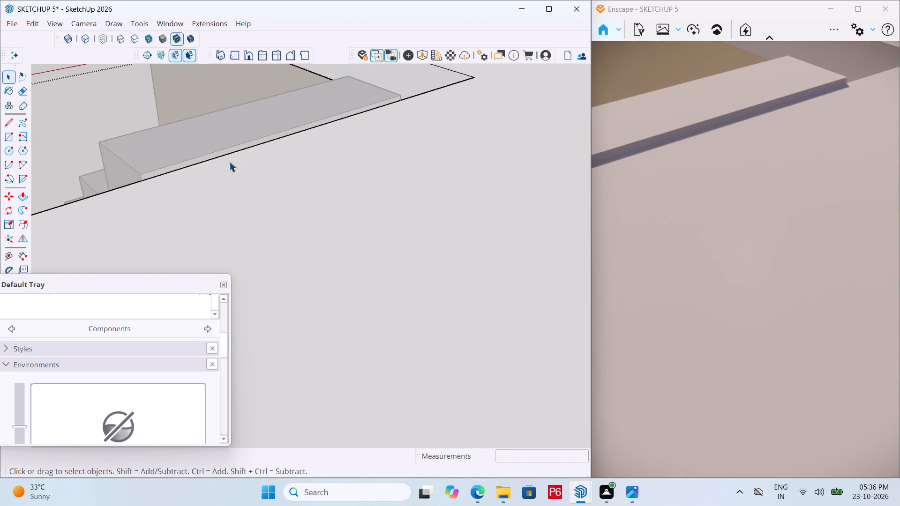
Adjust the roof slab's top face by about 11/16" to match the top of the uppermost stair block.
key(p)
click(229, 165)
scroll(172, 159, down, 1)
middle_drag(172, 159, 182, 175)
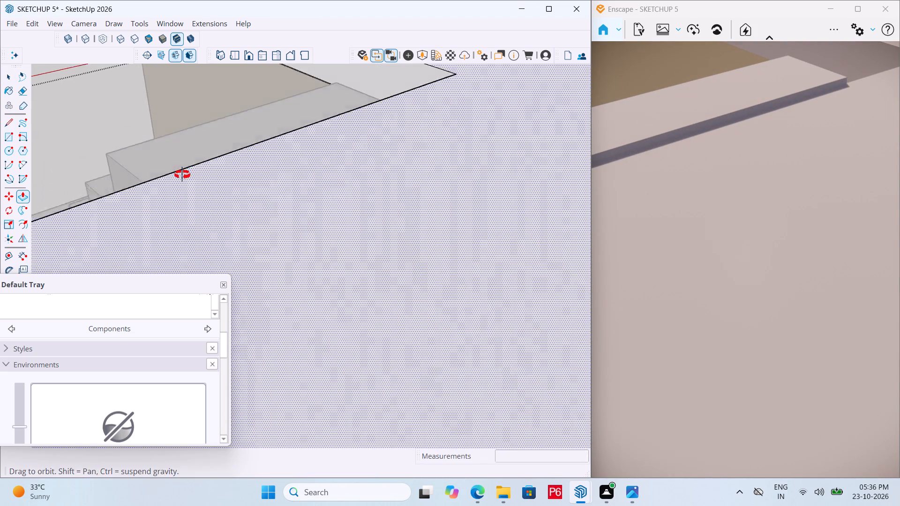
middle_drag(182, 175, 268, 249)
click(254, 272)
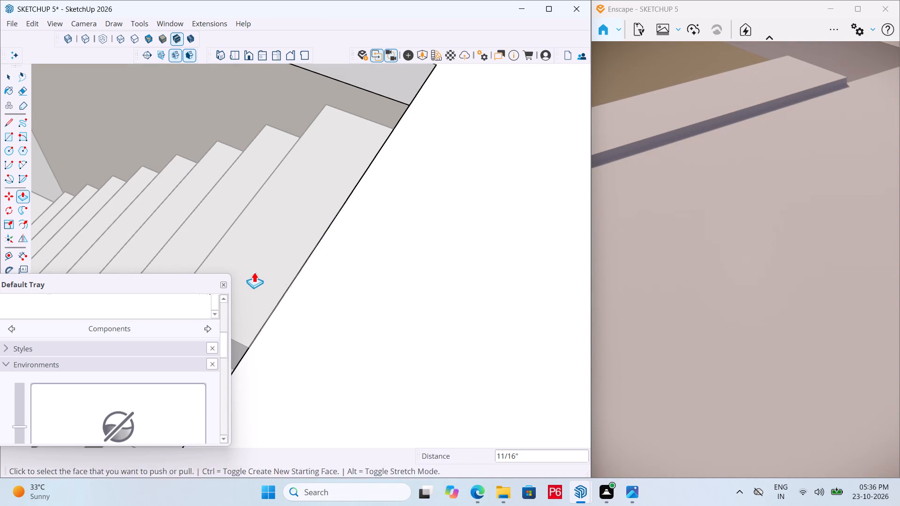
scroll(313, 183, down, 7)
middle_drag(298, 212, 495, 128)
scroll(446, 131, up, 1)
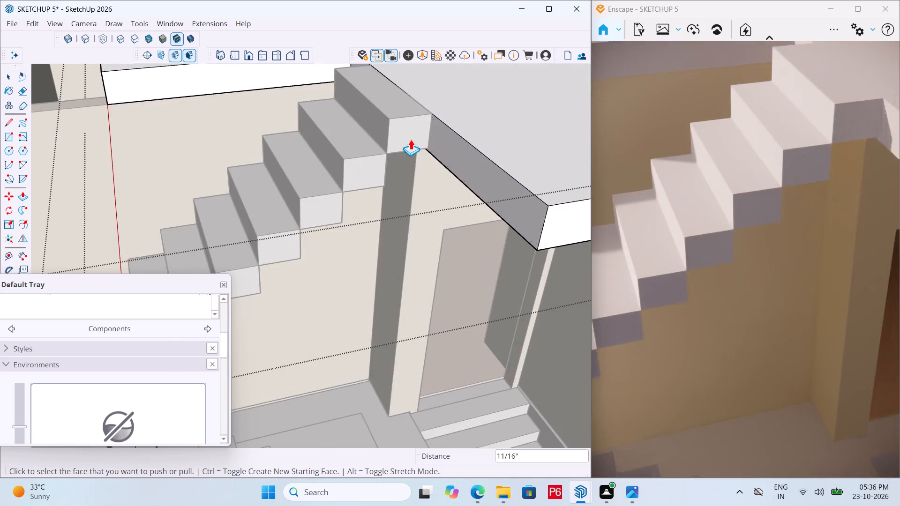
Save the model and leave the roof slab's group.
scroll(375, 152, down, 5)
key(ctrl+s)
key(ctrl+s)
key(ctrl+s)
key(ctrl+s)
key(ctrl+s)
key(ctrl+s)
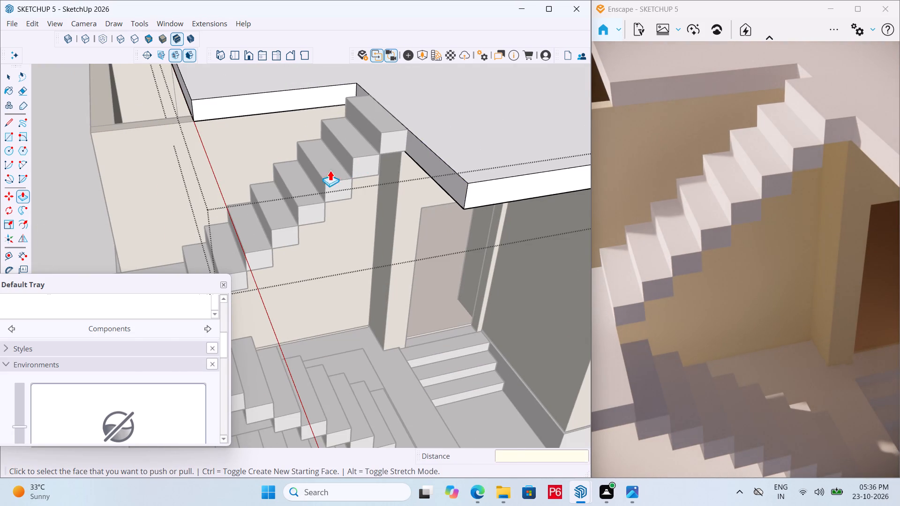
scroll(309, 179, down, 4)
middle_drag(295, 195, 272, 200)
scroll(200, 198, down, 1)
key(space)
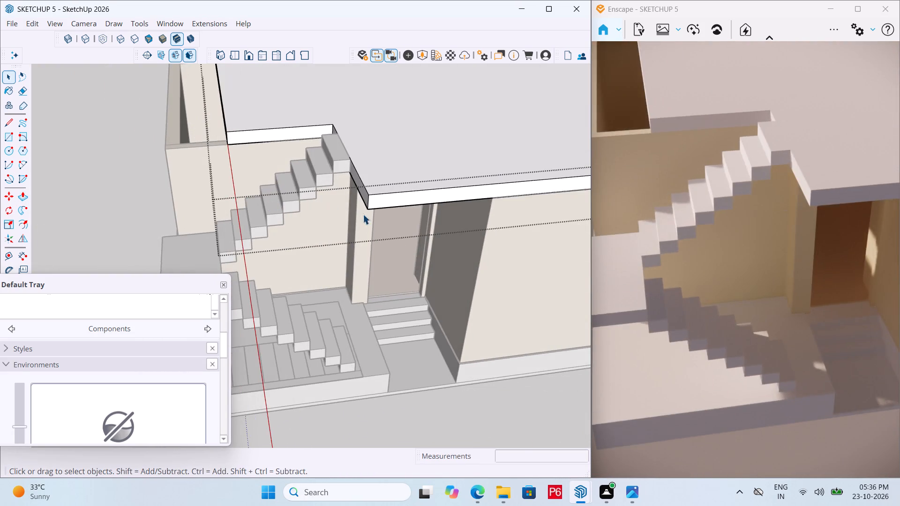
scroll(343, 181, down, 5)
double_click(445, 324)
Inside the roof slab's group, extrude its long side face outwards 3' 3" over the uncovered projecting rooms.
middle_drag(269, 189, 445, 193)
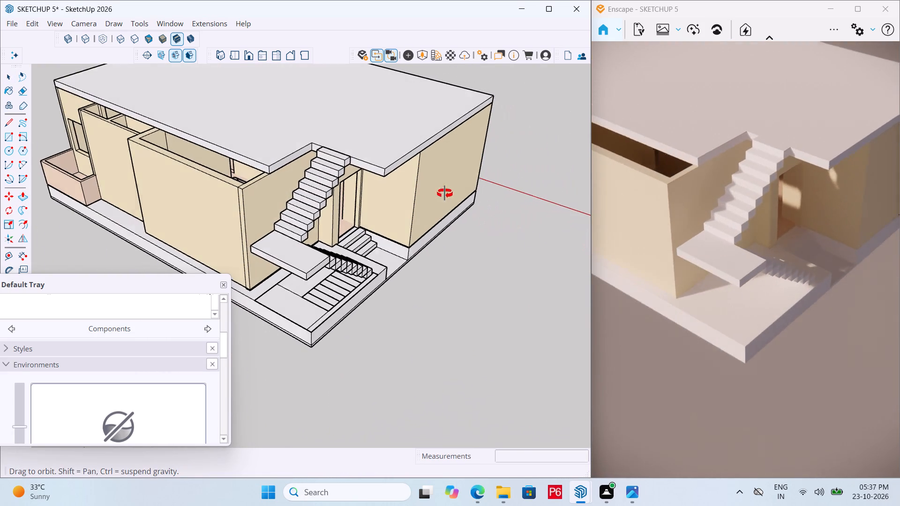
middle_drag(445, 193, 445, 193)
scroll(225, 153, up, 3)
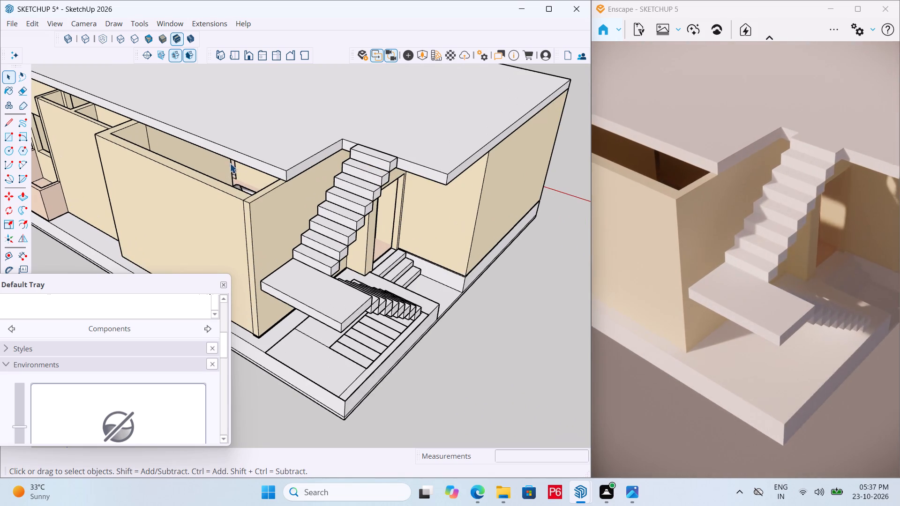
click(241, 160)
click(243, 160)
click(240, 159)
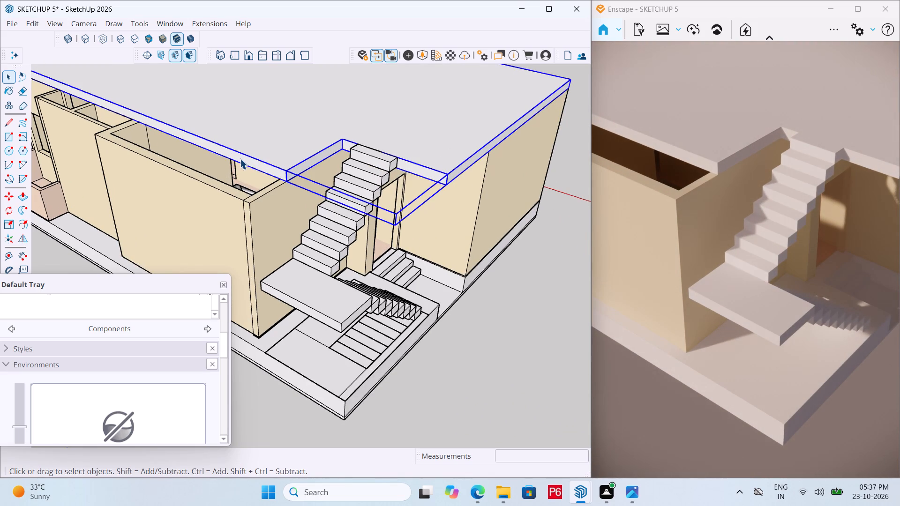
double_click(241, 159)
click(247, 161)
key(p)
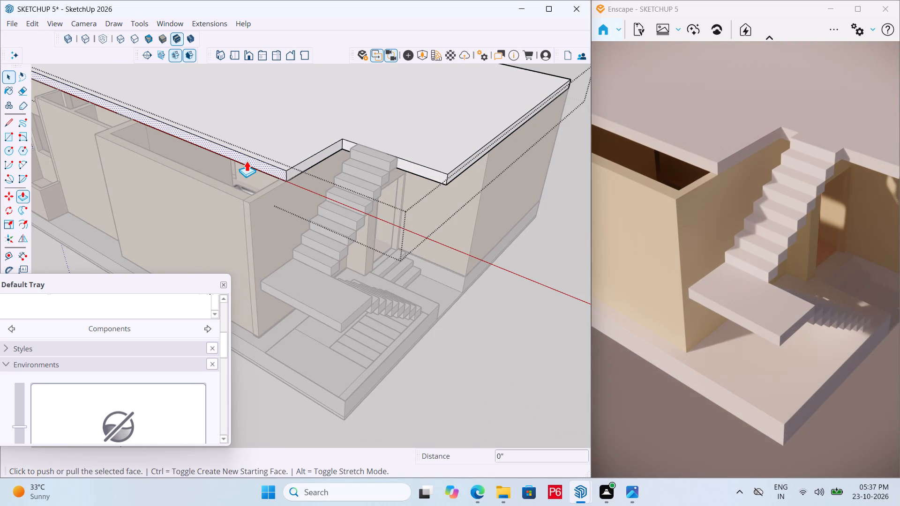
click(247, 161)
drag(232, 227, 240, 222)
Examine the extended roof slab from all sides of the house, checking its overhang above the walls and the balcony.
scroll(387, 215, down, 6)
middle_drag(266, 195, 627, 136)
scroll(497, 152, down, 4)
middle_drag(219, 207, 281, 154)
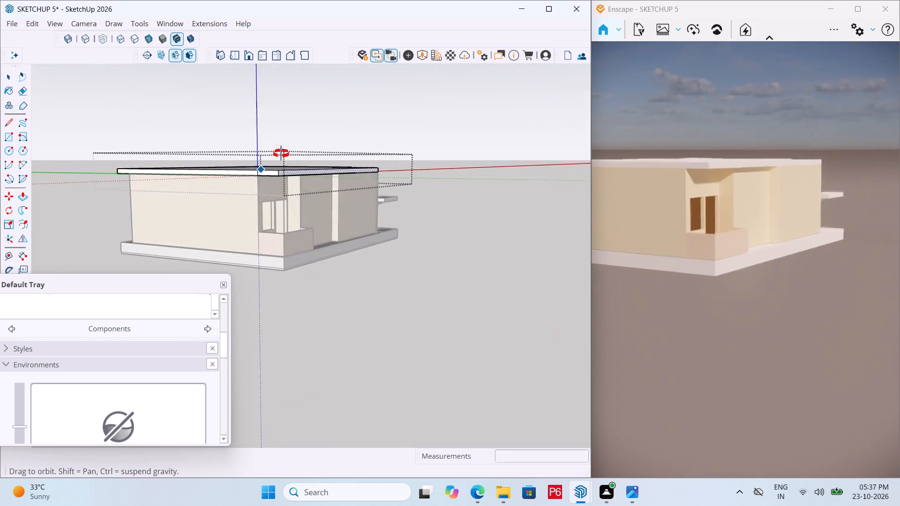
middle_drag(281, 154, 334, 270)
scroll(304, 293, up, 1)
middle_drag(304, 293, 163, 242)
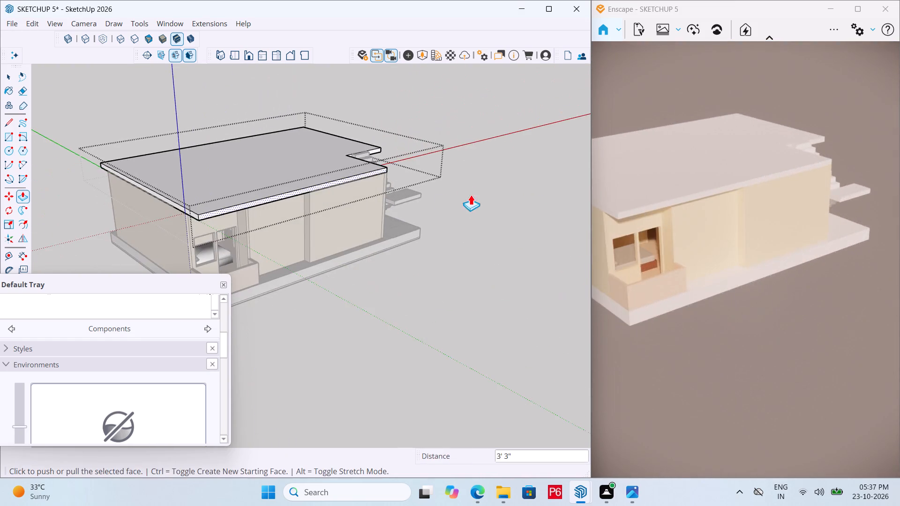
middle_drag(471, 194, 0, 218)
middle_drag(418, 194, 195, 254)
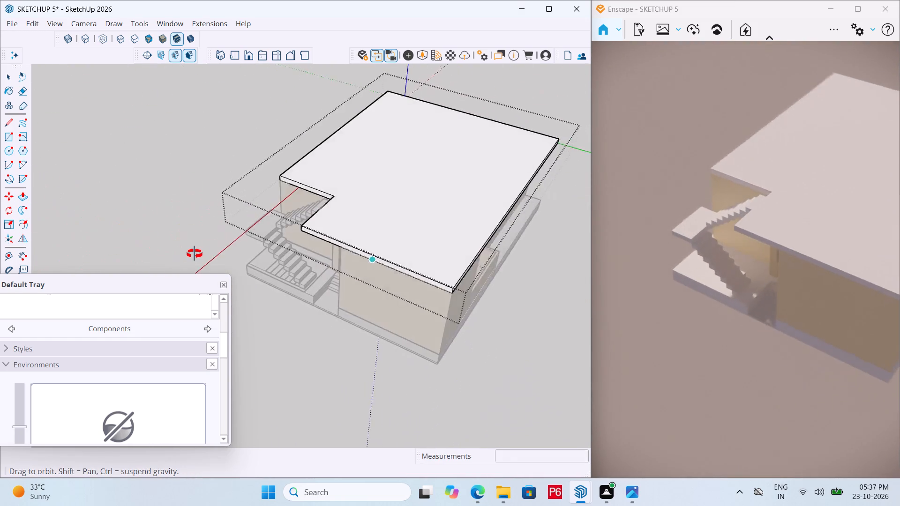
middle_drag(195, 254, 211, 171)
Leave the roof slab's group and save the model.
key(space)
click(506, 274)
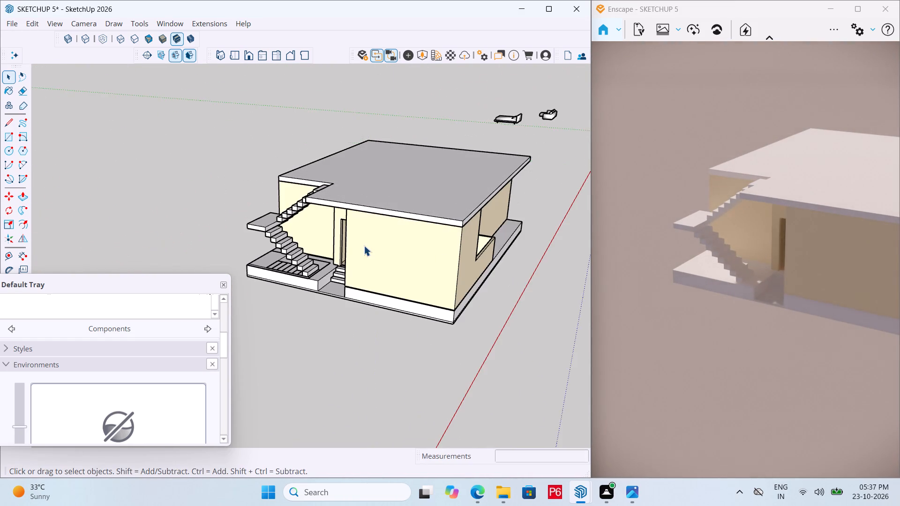
middle_drag(363, 245, 363, 217)
key(ctrl+s)
key(ctrl+s)
key(ctrl+s)
Examine the roofed house and the staircase opening from above and from several sides.
middle_drag(362, 218, 370, 282)
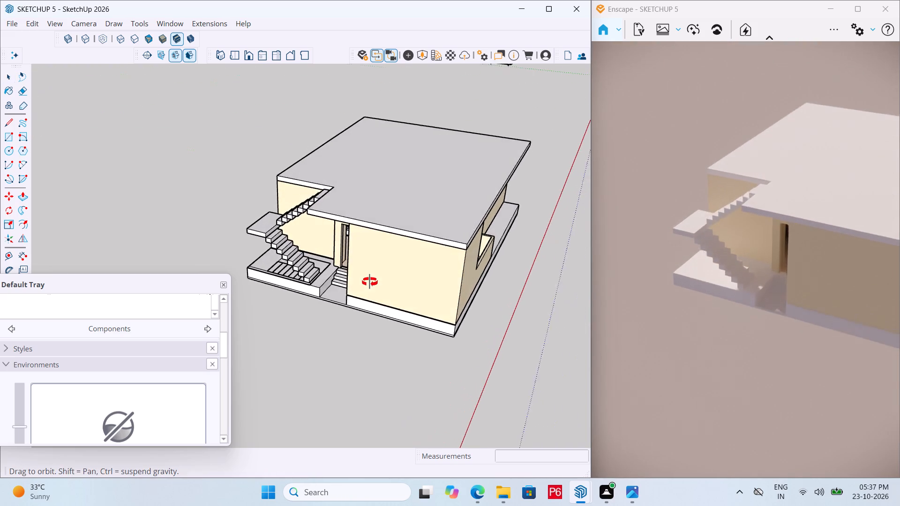
middle_drag(370, 282, 372, 282)
middle_drag(254, 243, 563, 261)
scroll(467, 287, down, 4)
middle_drag(355, 245, 451, 260)
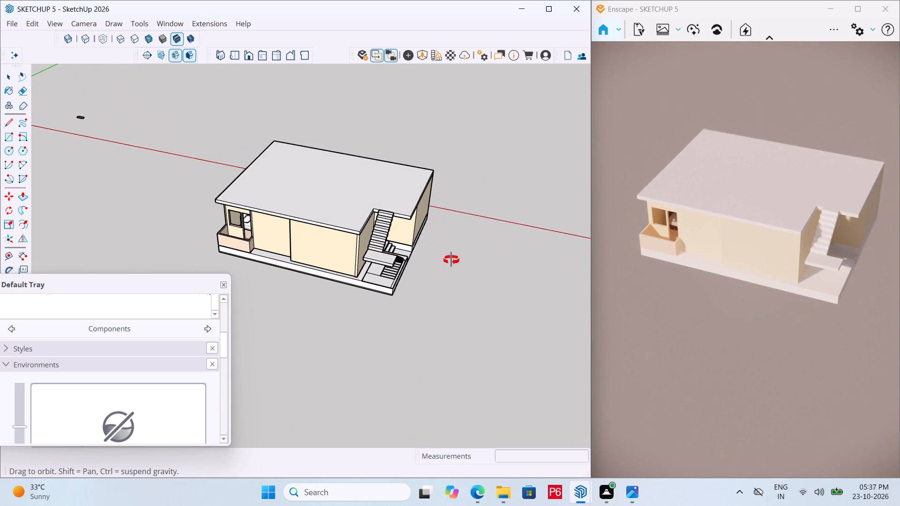
middle_drag(451, 260, 418, 263)
scroll(300, 167, up, 5)
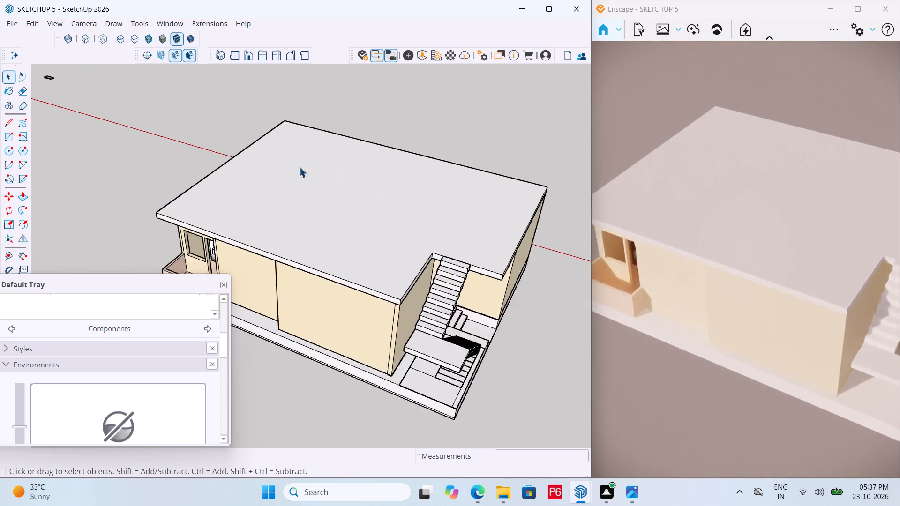
scroll(300, 167, up, 1)
scroll(398, 227, down, 2)
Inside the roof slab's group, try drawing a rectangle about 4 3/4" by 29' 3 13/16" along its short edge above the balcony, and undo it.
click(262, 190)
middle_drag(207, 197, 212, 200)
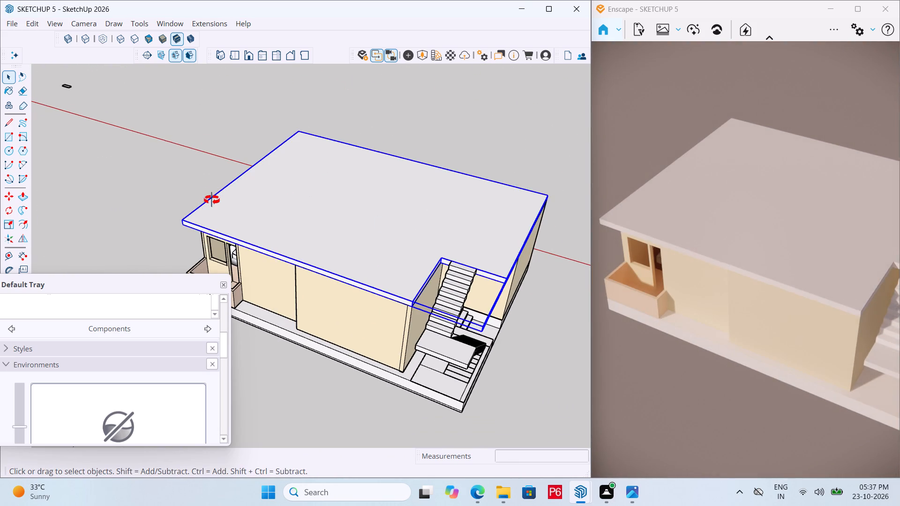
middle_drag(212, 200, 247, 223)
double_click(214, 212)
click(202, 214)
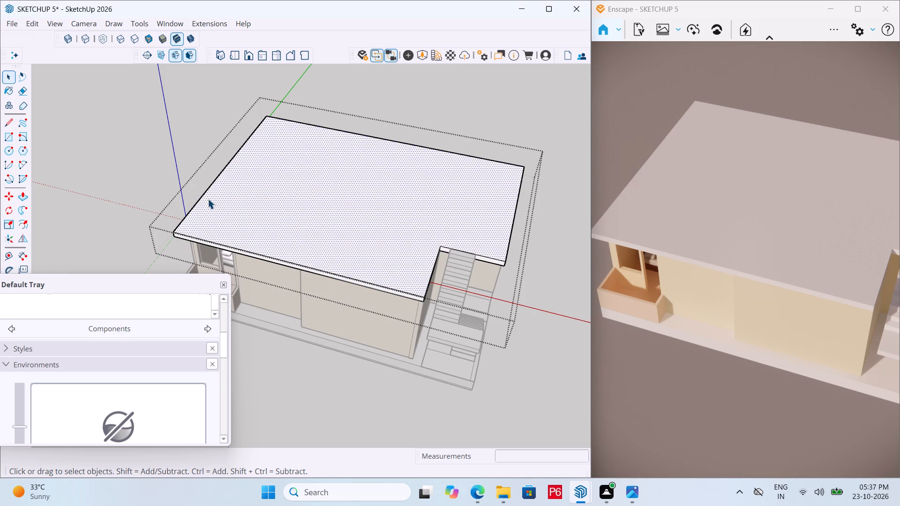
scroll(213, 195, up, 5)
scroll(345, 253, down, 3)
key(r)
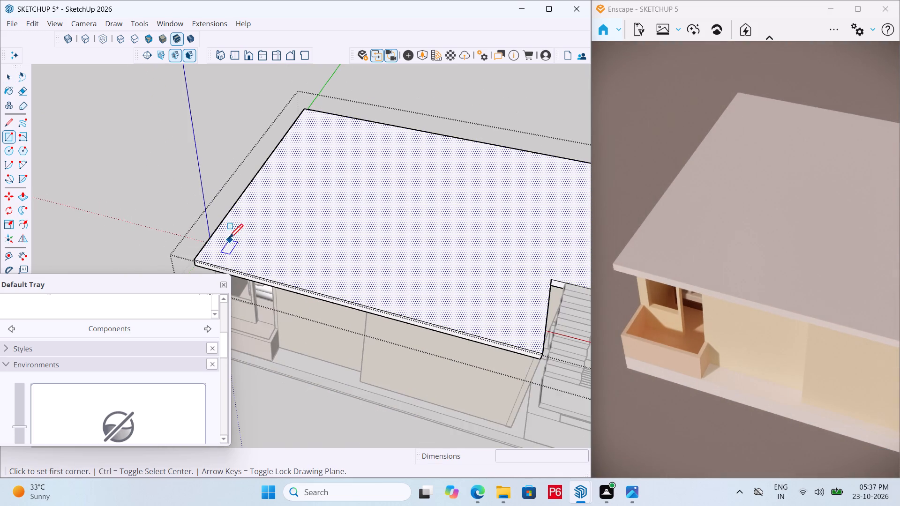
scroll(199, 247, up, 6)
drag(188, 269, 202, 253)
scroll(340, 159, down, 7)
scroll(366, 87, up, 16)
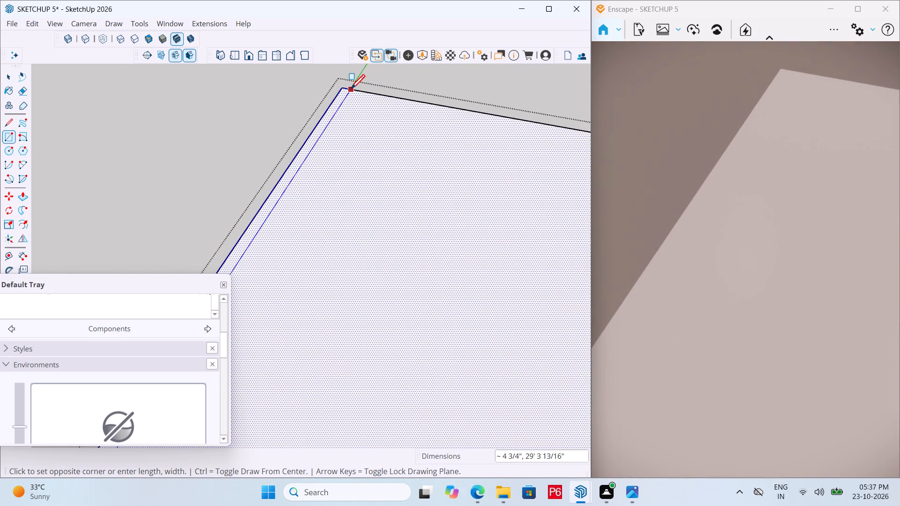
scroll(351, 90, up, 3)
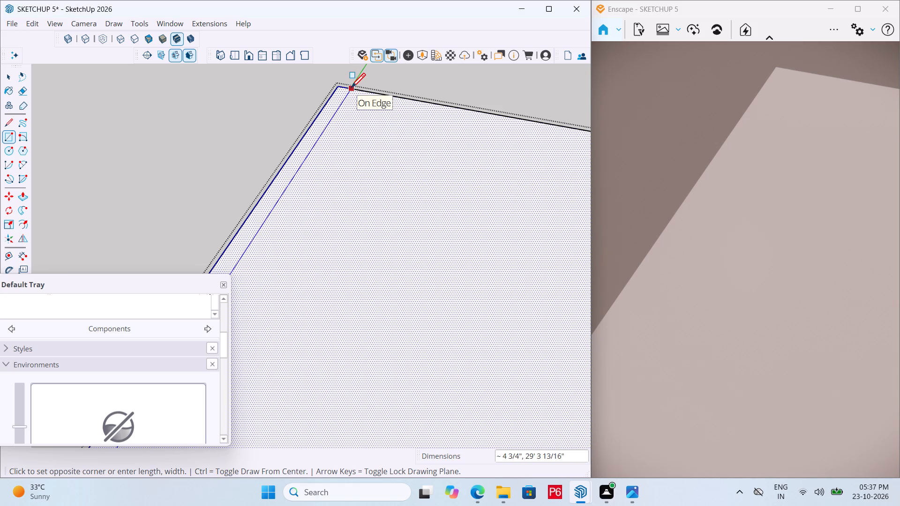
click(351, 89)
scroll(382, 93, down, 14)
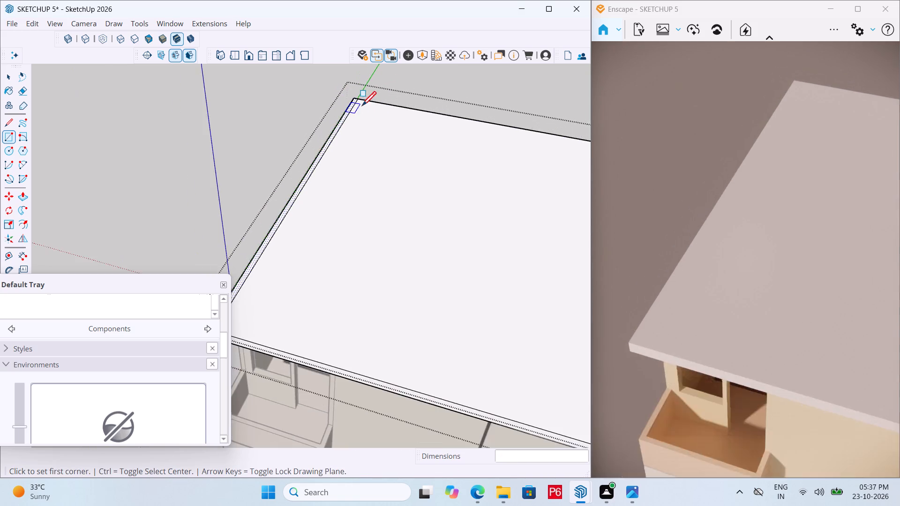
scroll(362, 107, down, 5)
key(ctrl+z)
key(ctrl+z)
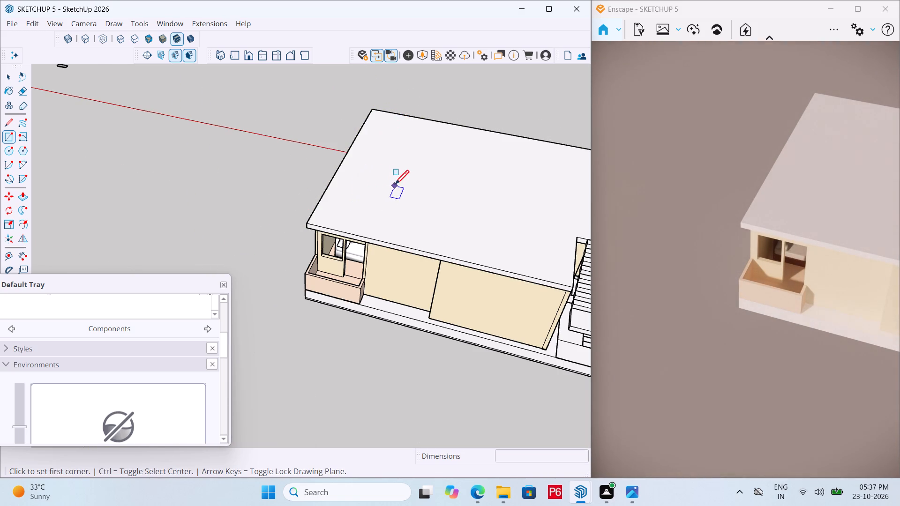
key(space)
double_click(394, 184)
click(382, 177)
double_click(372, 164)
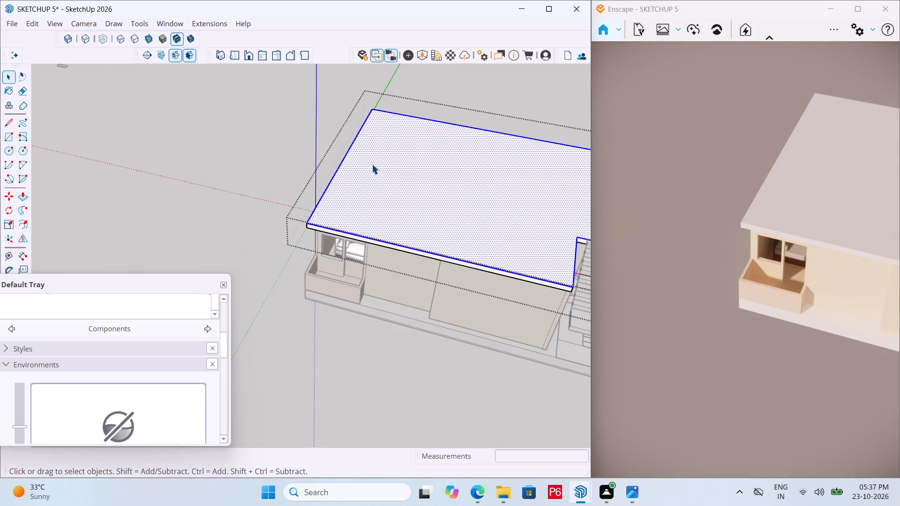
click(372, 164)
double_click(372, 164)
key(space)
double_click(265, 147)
Place guide lines 4" inside the roof slab's short edge above the balcony and its adjoining long front edge.
click(371, 168)
scroll(414, 157, up, 2)
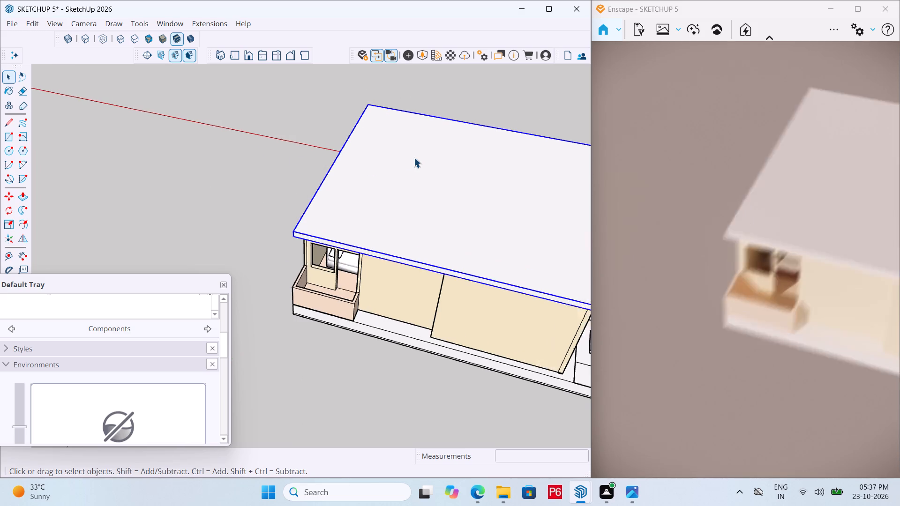
scroll(414, 157, up, 2)
key(t)
click(295, 177)
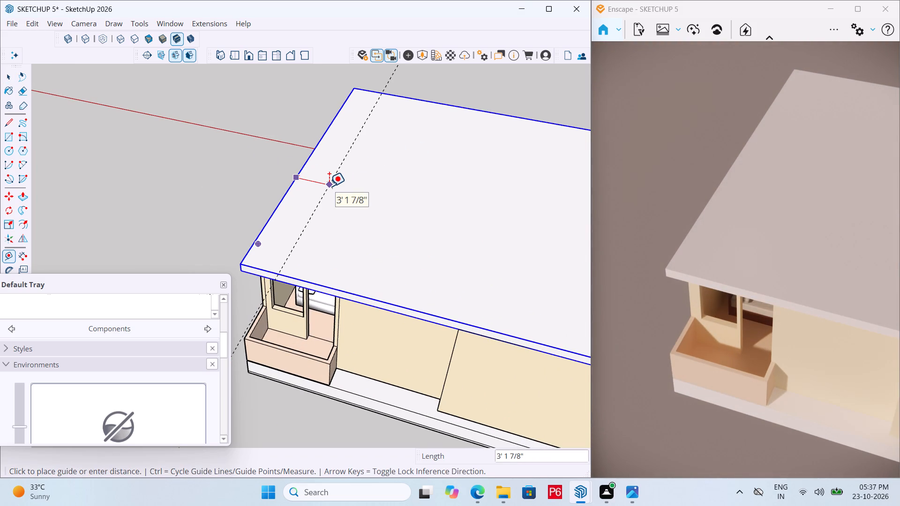
text(4")
key(Return)
click(331, 285)
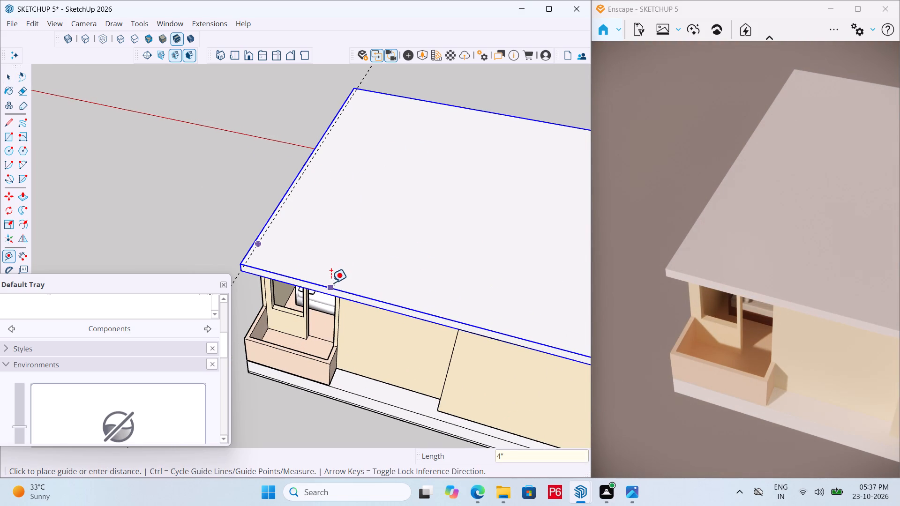
text(4":)
key(Return)
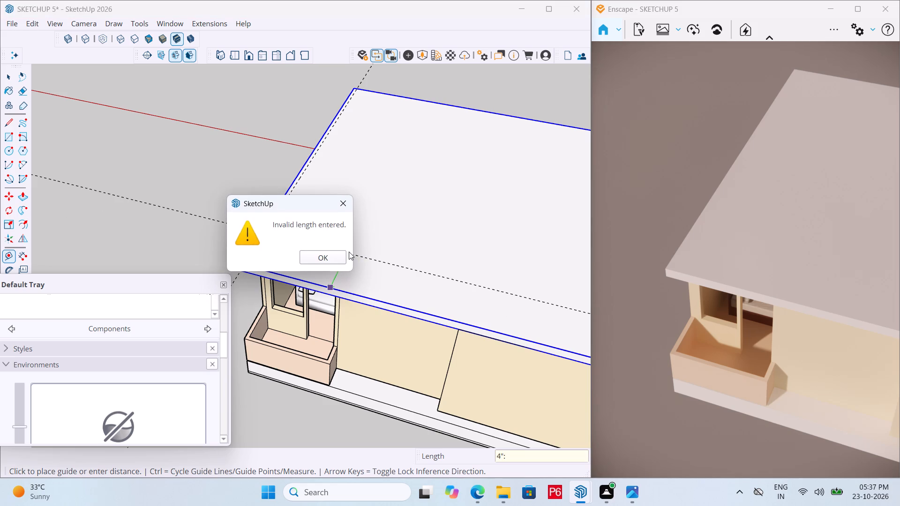
key(BackSpace)
click(345, 256)
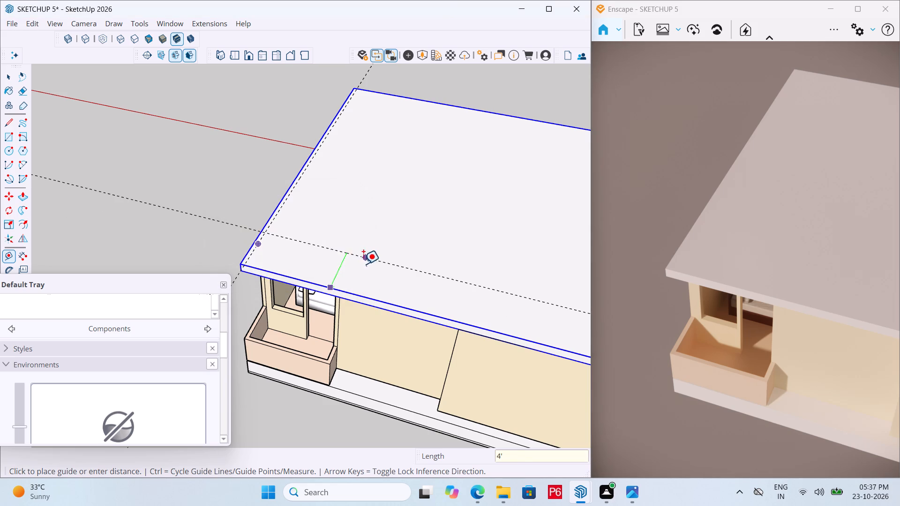
text(4")
key(Return)
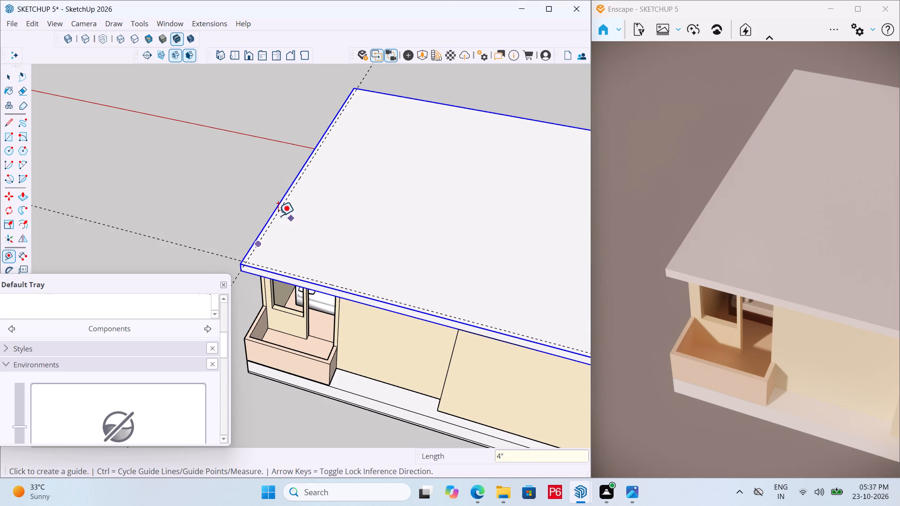
Place guide lines 4" inside the roof slab's long back edge and its short edge on the staircase side.
scroll(238, 214, down, 5)
scroll(396, 166, up, 4)
click(409, 157)
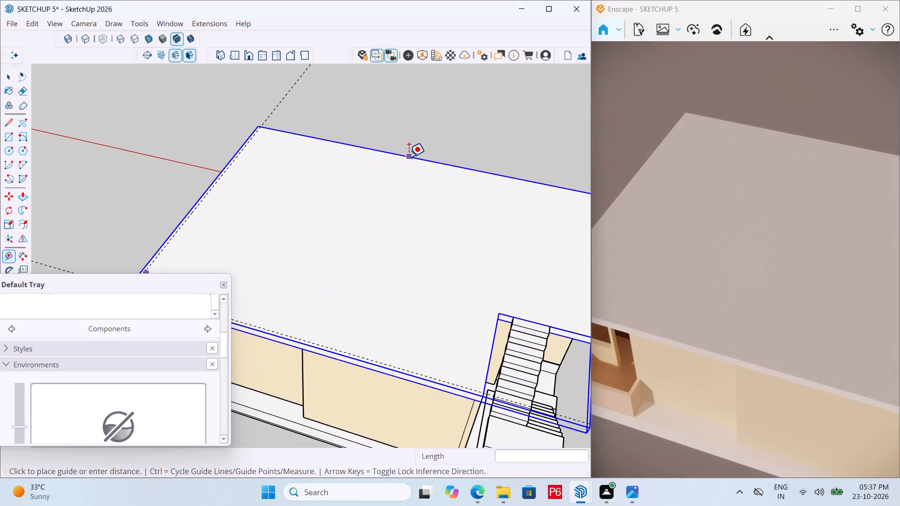
text(4")
key(Return)
scroll(296, 162, down, 5)
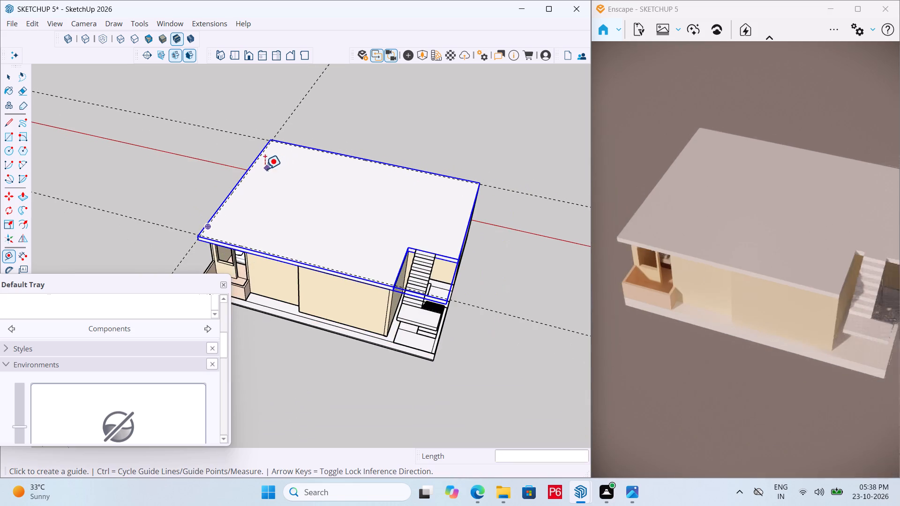
scroll(479, 218, up, 5)
click(458, 227)
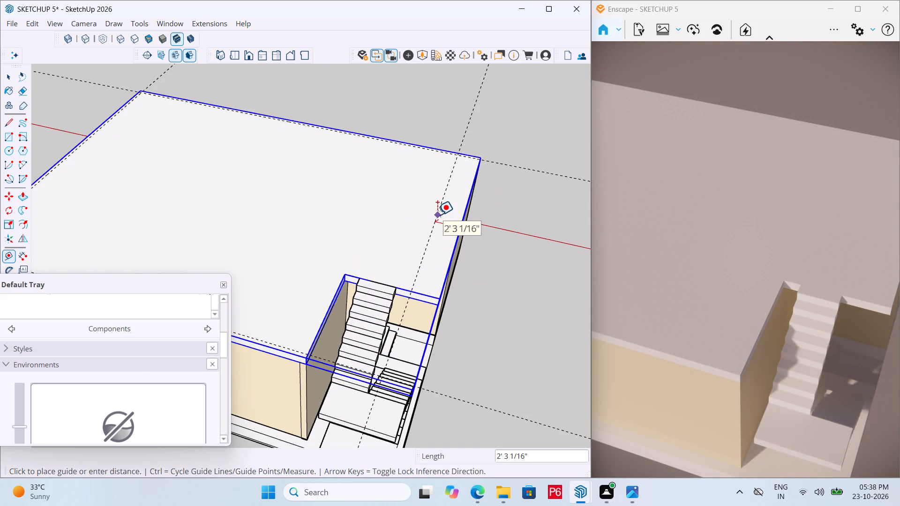
text(4")
key(Return)
Draw a line about 31' 4" along the front guide, from the balcony-side guide intersection to the edge of the stair opening.
scroll(461, 227, down, 4)
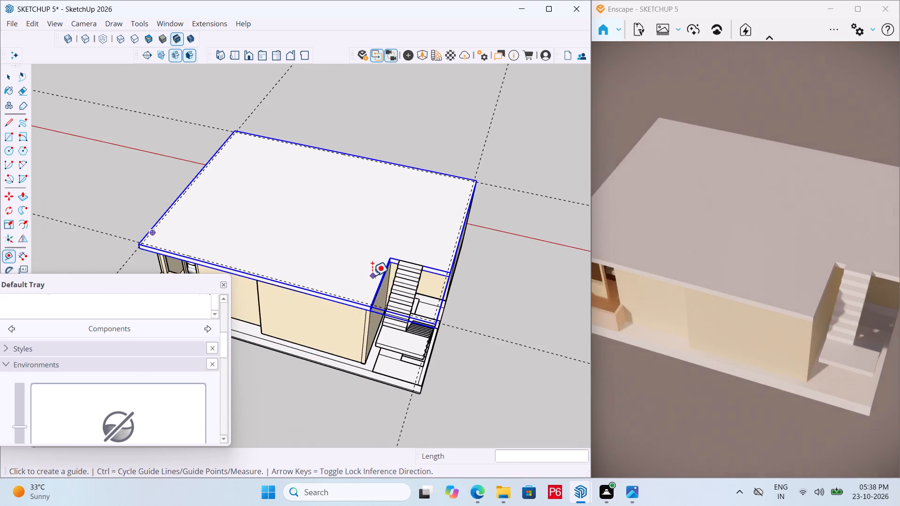
scroll(372, 276, up, 5)
scroll(522, 250, down, 5)
scroll(253, 245, up, 2)
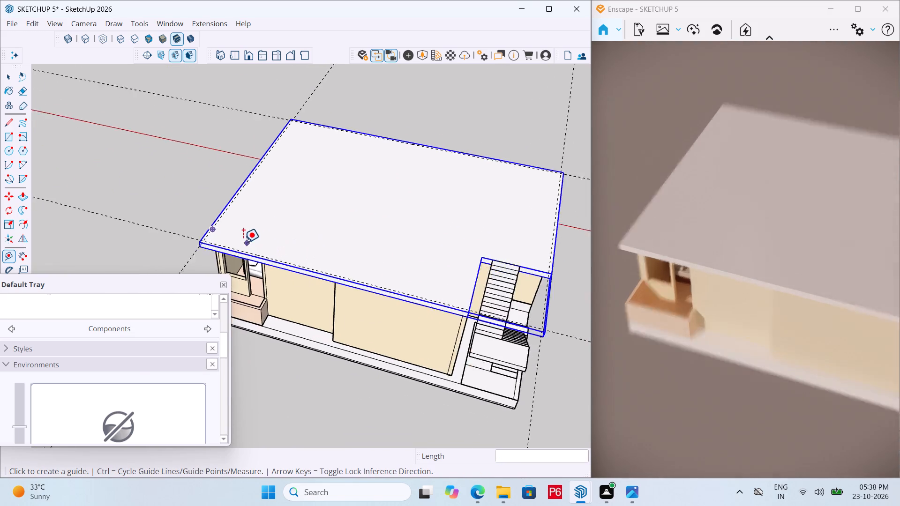
scroll(243, 243, up, 3)
scroll(189, 242, up, 12)
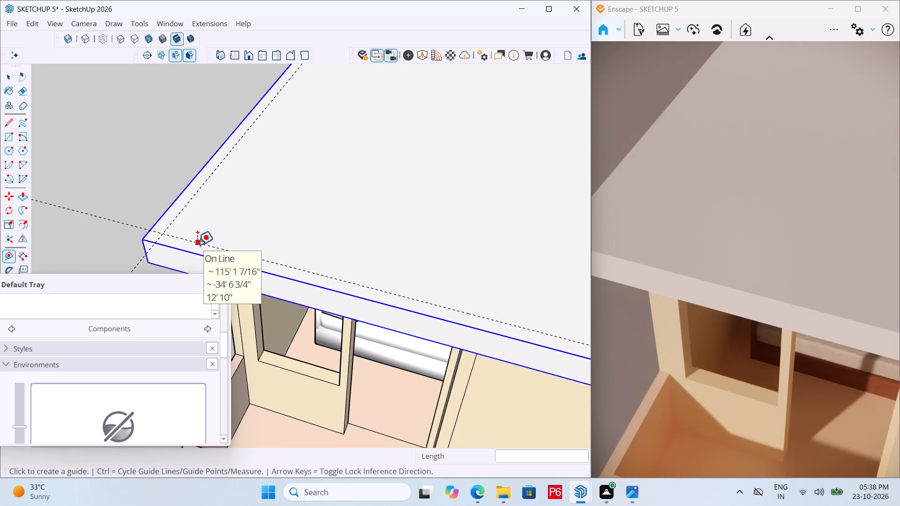
key(l)
click(165, 232)
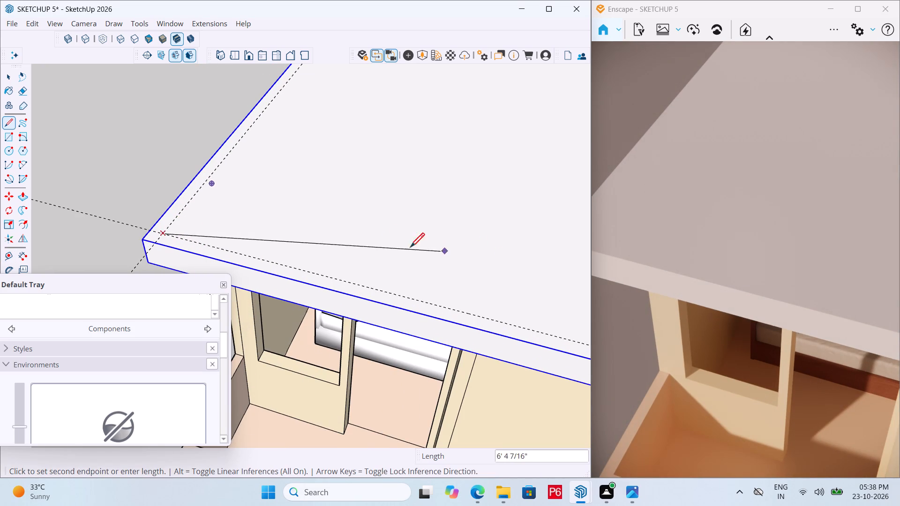
scroll(358, 240, down, 8)
scroll(161, 219, down, 6)
scroll(477, 280, up, 10)
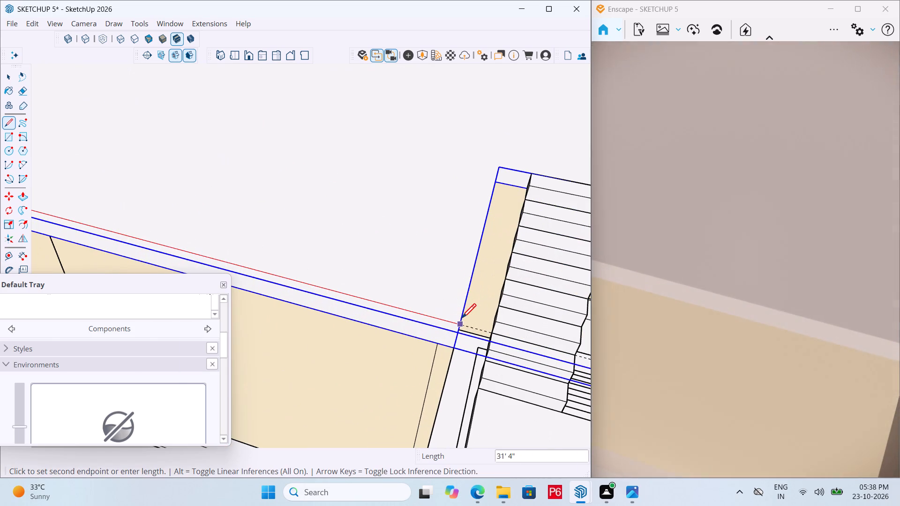
click(462, 323)
scroll(526, 336, down, 6)
key(space)
scroll(437, 327, down, 4)
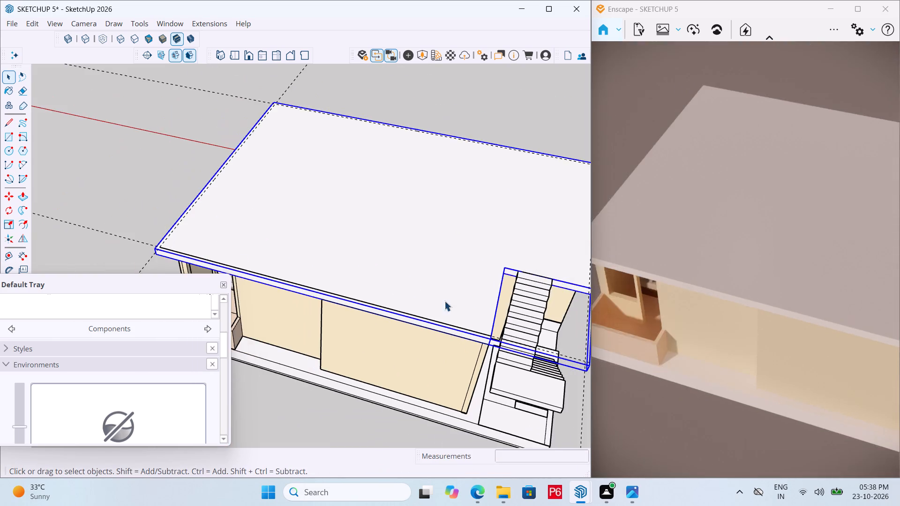
Draw a line about 28' 7 13/16" along the balcony-side guide, from the front guide intersection to the back one.
scroll(127, 238, up, 6)
key(l)
click(213, 264)
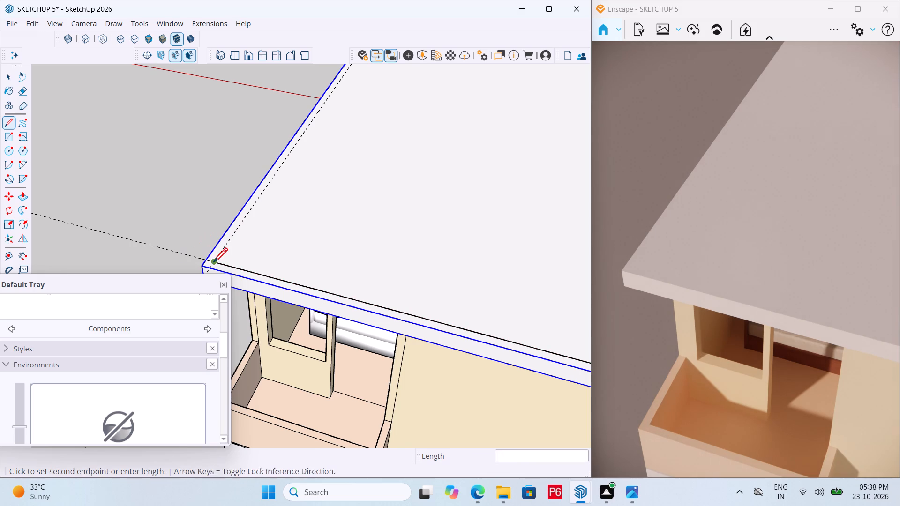
scroll(217, 281, down, 7)
scroll(267, 198, down, 13)
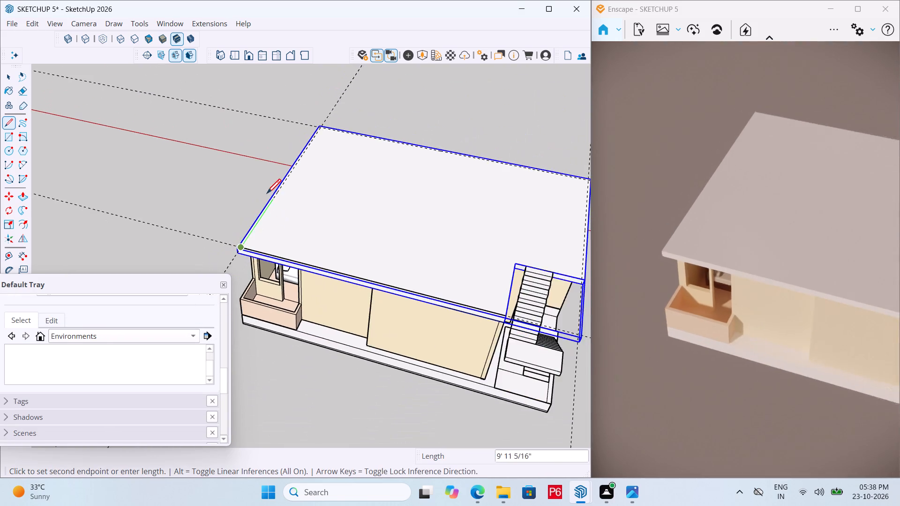
scroll(267, 195, down, 3)
scroll(299, 150, up, 16)
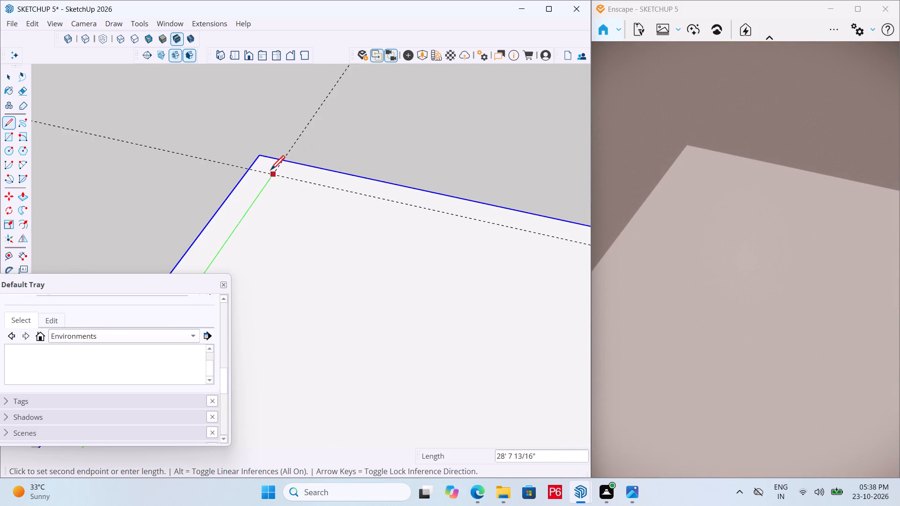
click(270, 171)
Continue the inner outline with lines about 38' 9" along the back guide and 20' 13/16" along the staircase-side guide to the stair opening.
click(272, 174)
scroll(311, 215, down, 14)
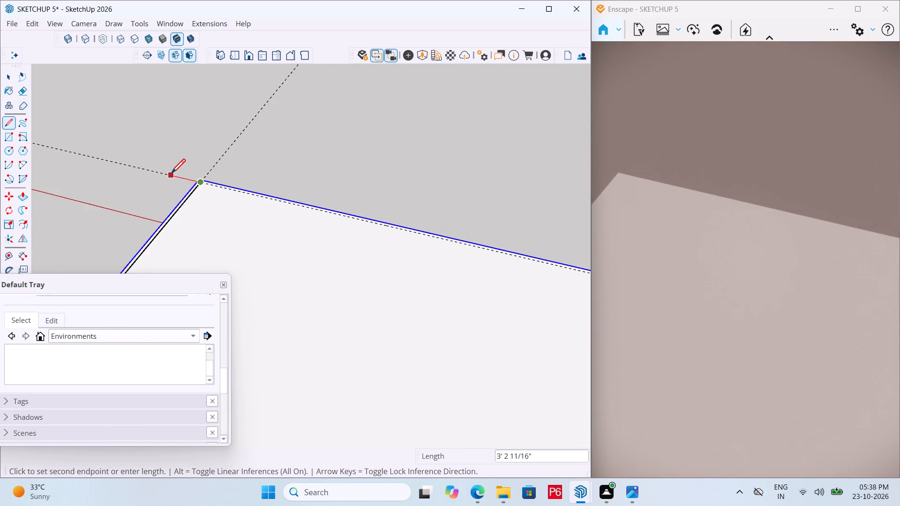
scroll(171, 175, down, 8)
scroll(374, 216, up, 17)
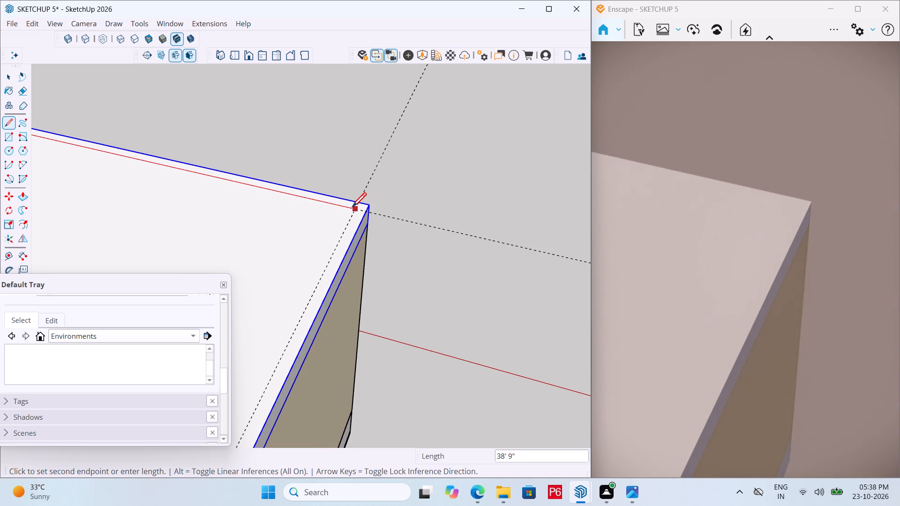
click(353, 209)
click(354, 211)
scroll(367, 232, down, 8)
scroll(415, 183, down, 5)
scroll(362, 277, up, 17)
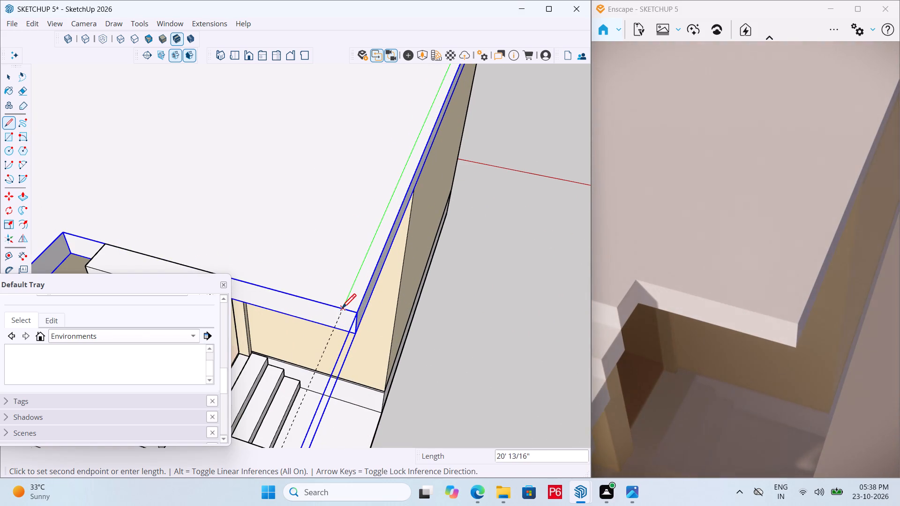
click(342, 310)
scroll(396, 285, down, 6)
key(space)
Close the inner outline with two lines along the slab's edges at the stair opening, passing through its inner corner.
scroll(429, 197, down, 7)
middle_drag(440, 223, 382, 185)
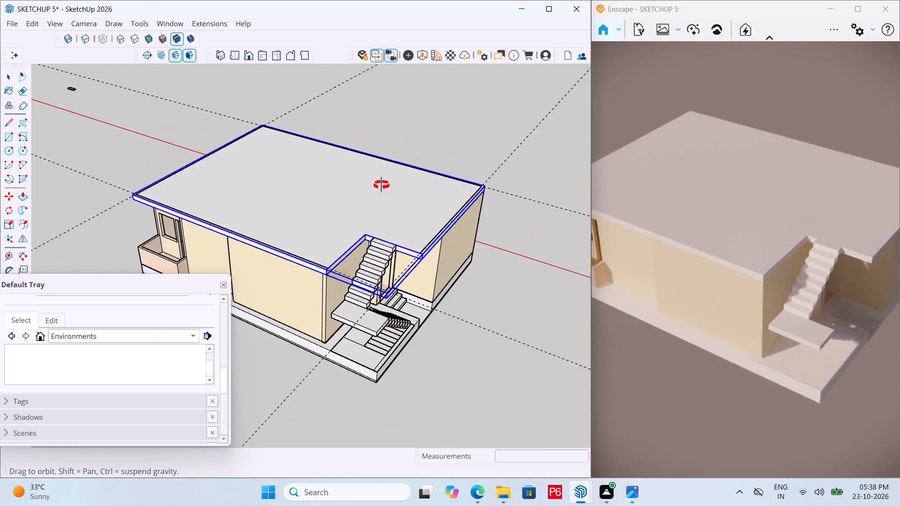
middle_drag(382, 185, 360, 251)
scroll(317, 285, up, 6)
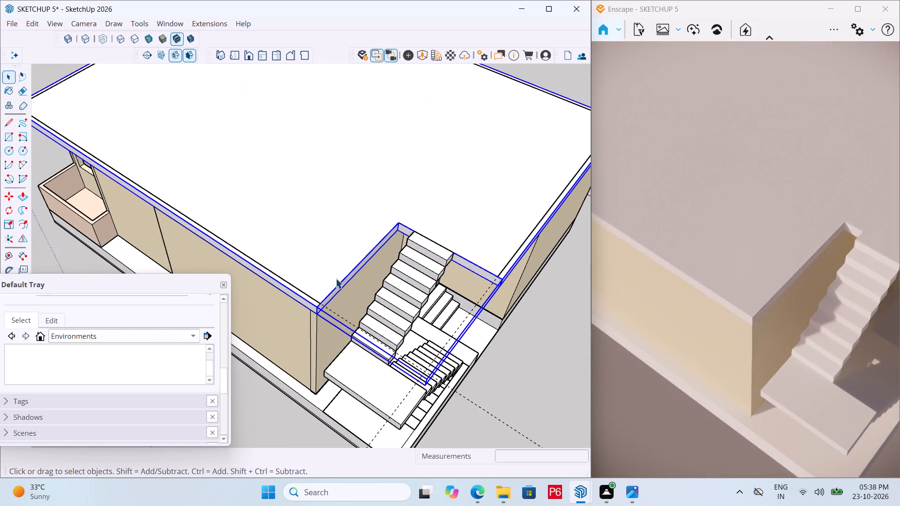
key(l)
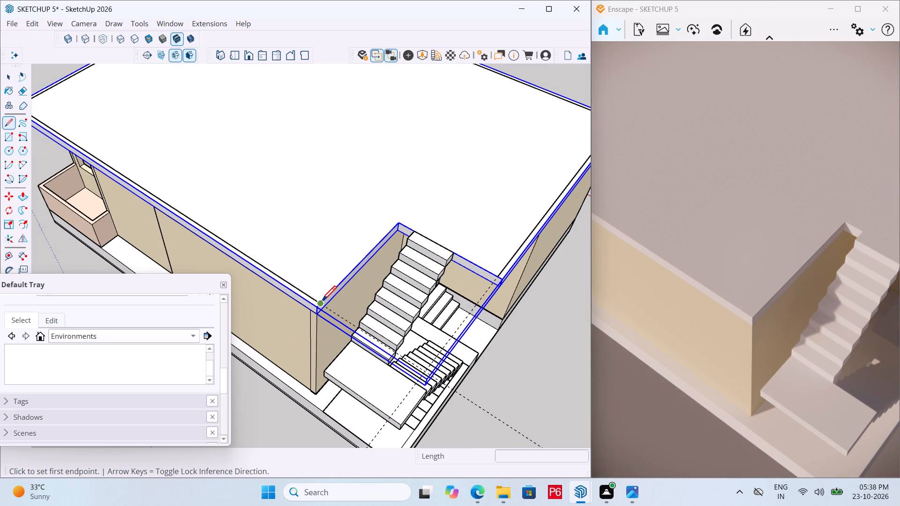
drag(322, 302, 333, 285)
click(399, 223)
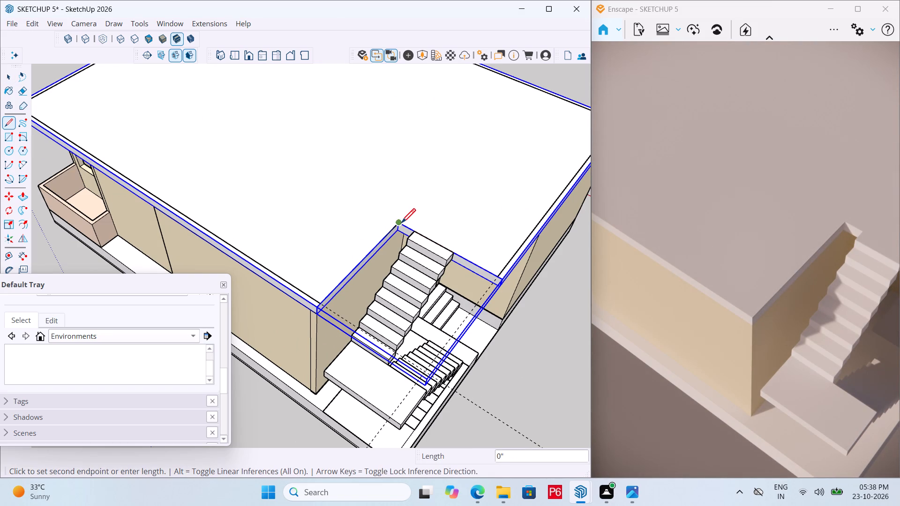
click(401, 224)
click(497, 276)
scroll(434, 270, down, 3)
key(space)
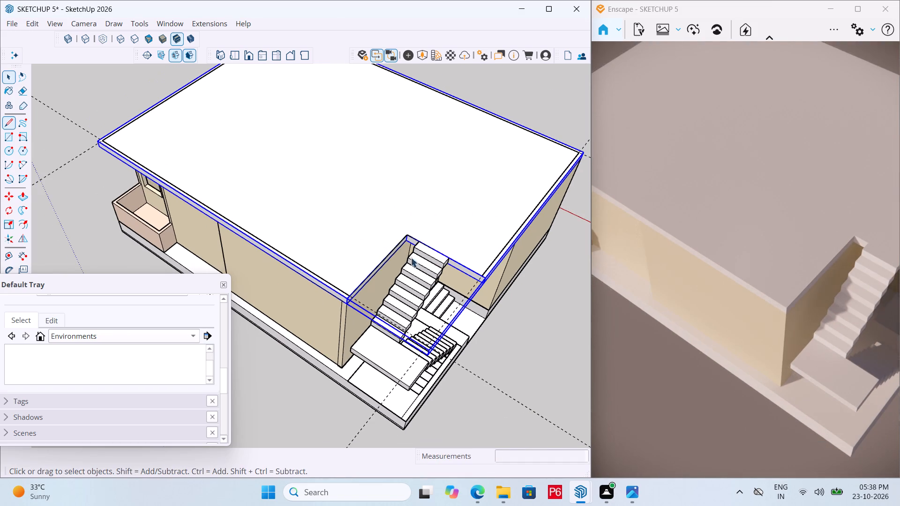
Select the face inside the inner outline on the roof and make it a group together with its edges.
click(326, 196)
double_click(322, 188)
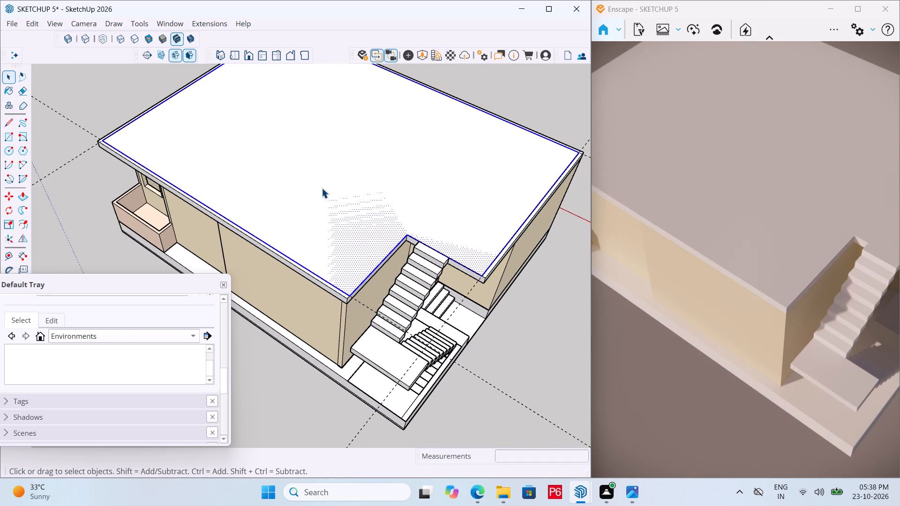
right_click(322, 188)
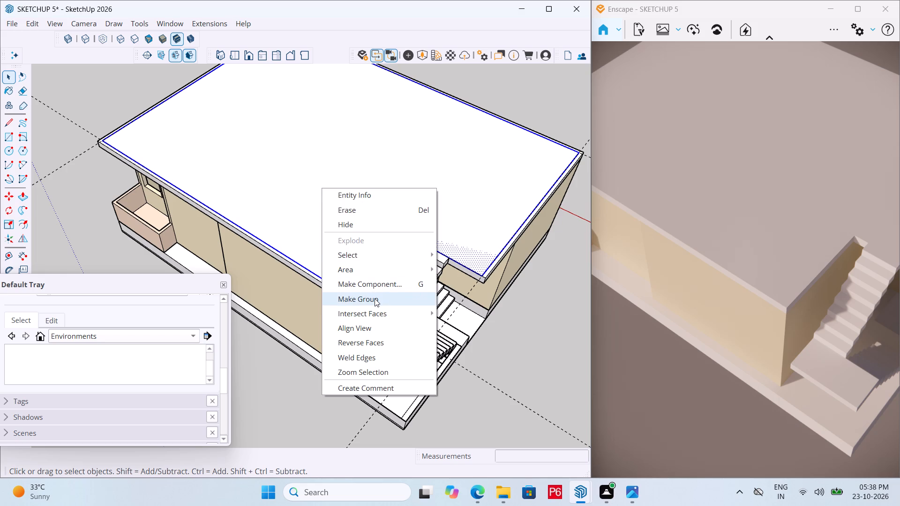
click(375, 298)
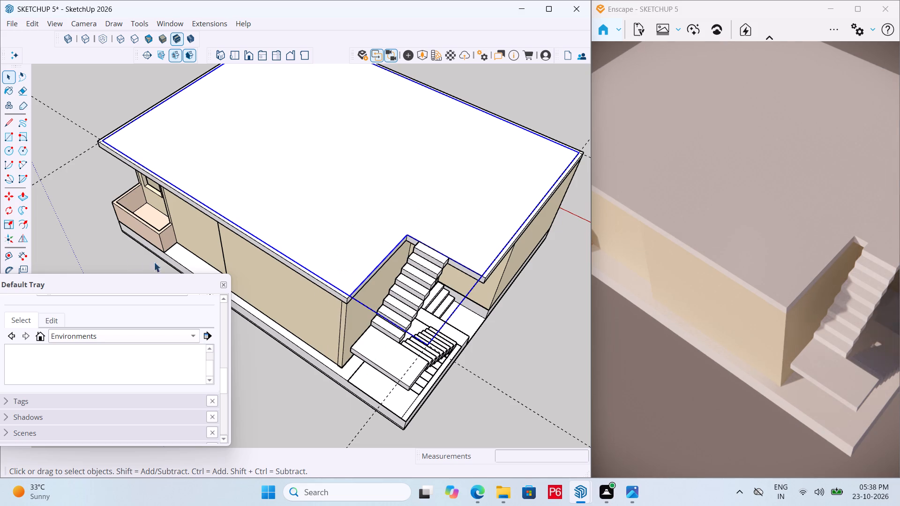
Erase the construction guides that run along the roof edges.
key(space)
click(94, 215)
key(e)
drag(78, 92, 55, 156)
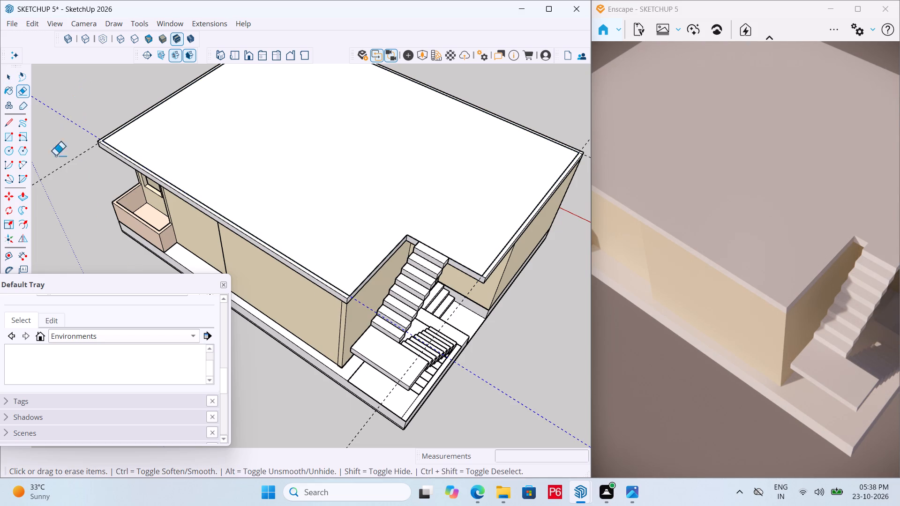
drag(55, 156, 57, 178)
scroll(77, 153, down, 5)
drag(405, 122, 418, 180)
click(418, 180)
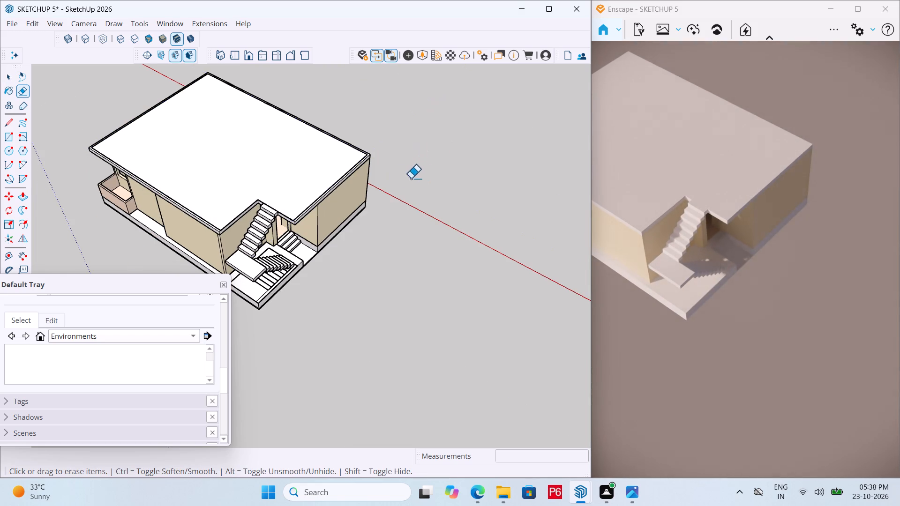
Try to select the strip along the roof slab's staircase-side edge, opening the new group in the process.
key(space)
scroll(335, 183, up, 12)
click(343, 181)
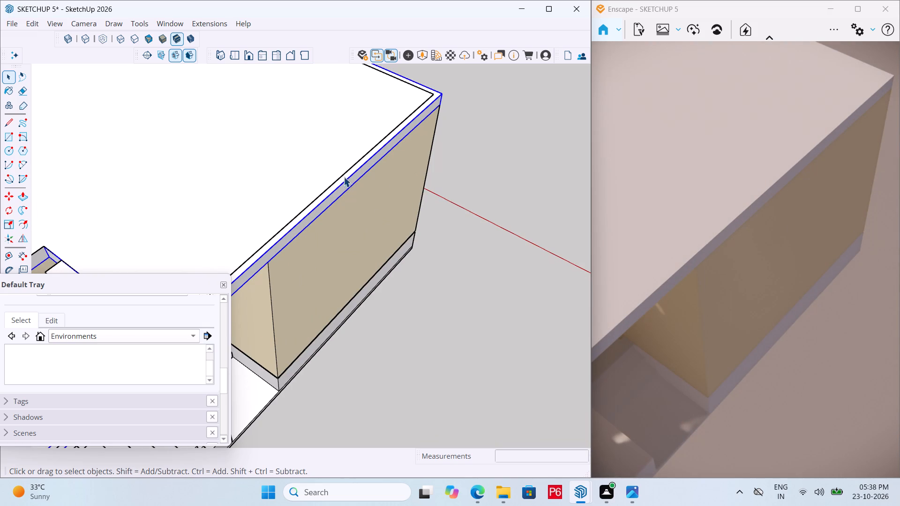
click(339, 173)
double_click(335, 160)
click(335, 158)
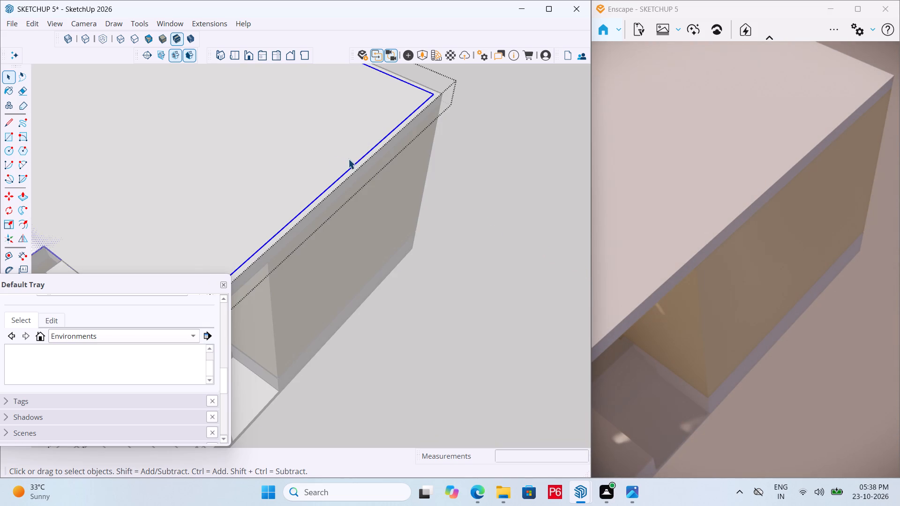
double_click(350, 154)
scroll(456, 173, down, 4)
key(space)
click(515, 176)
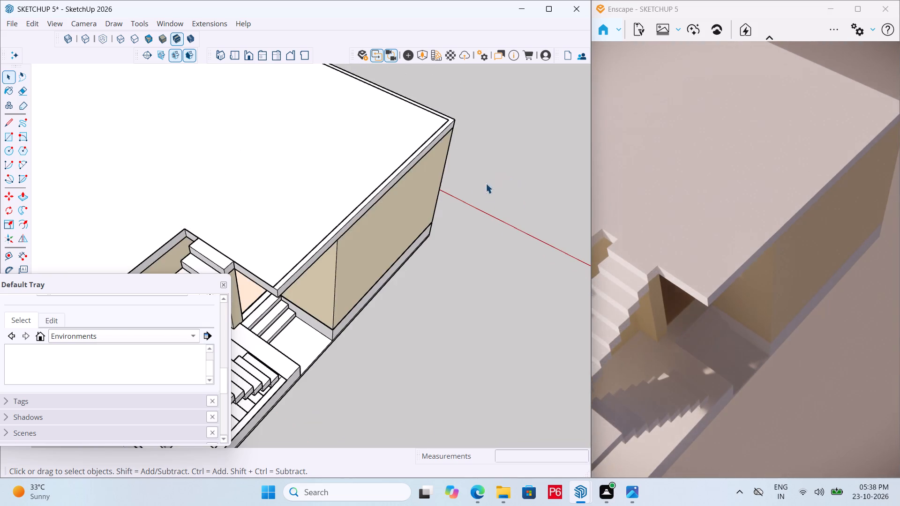
Undo the guide erasing, the grouping, the inner outline and all the roof-edge guides, back to the plain slab.
scroll(486, 193, down, 4)
key(ctrl+z)
key(ctrl+z)
key(ctrl+z)
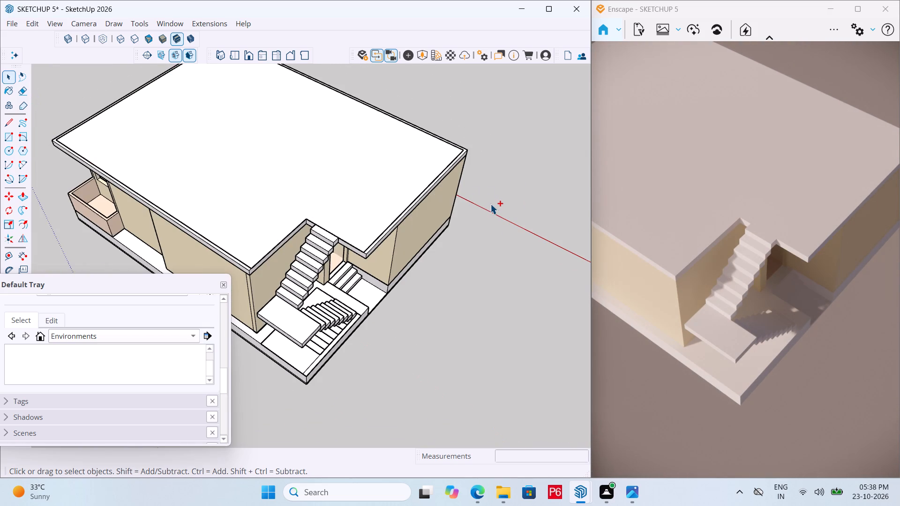
key(ctrl+z)
key(ctrl+z)
key(ctrl+z)
key(ctrl+z)
key(ctrl+z)
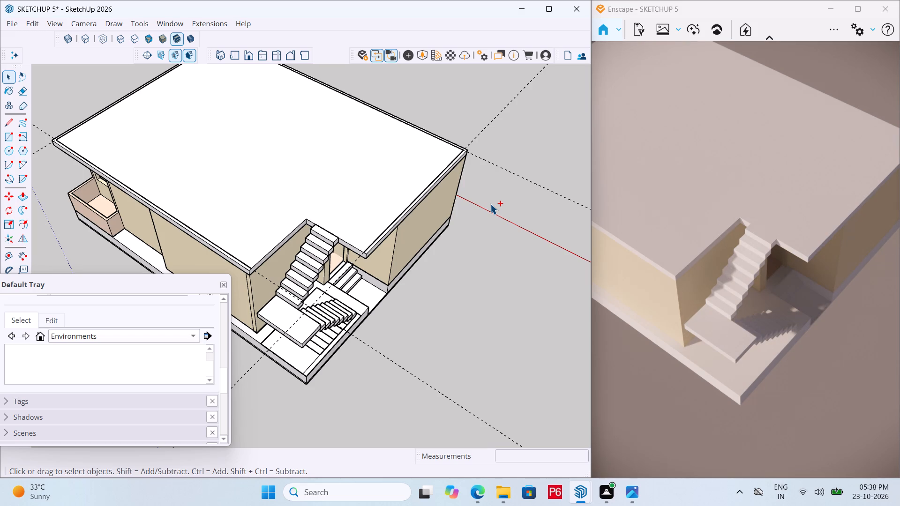
key(ctrl+z)
key(ctrl+z)
key(ctrl+z)
key(ctrl+z)
key(ctrl+z)
key(ctrl+z)
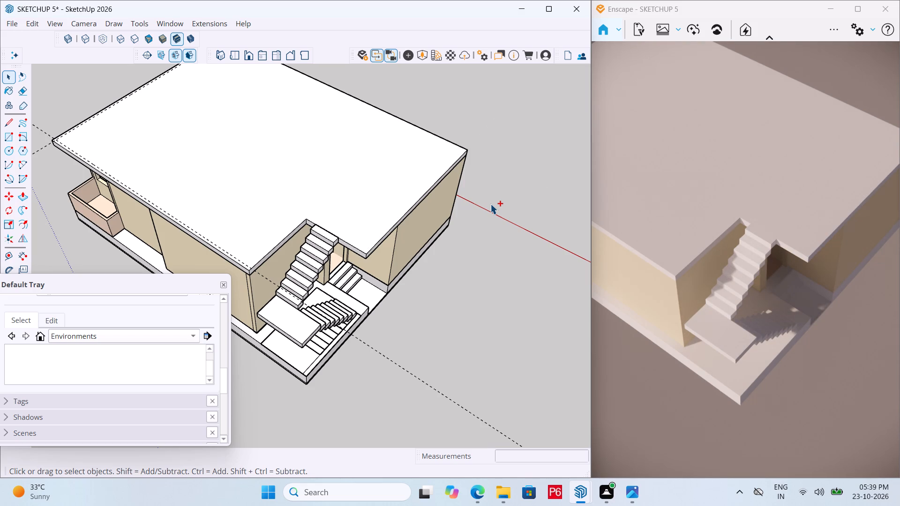
key(ctrl+z)
key(ctrl+z)
Open the roof slab group for editing and place a guide 4" inside its balcony-side edge.
scroll(366, 244, down, 2)
key(space)
click(301, 178)
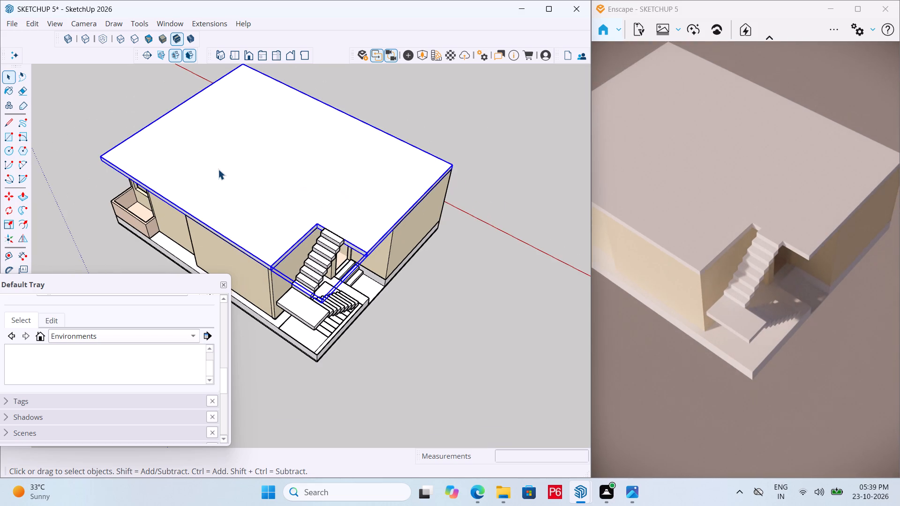
double_click(224, 169)
click(216, 164)
scroll(134, 121, up, 10)
scroll(305, 184, down, 5)
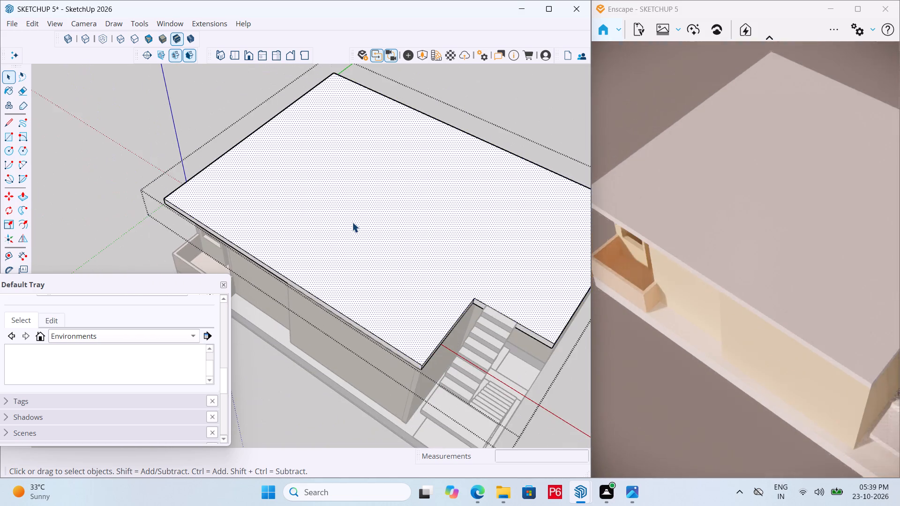
key(t)
scroll(162, 163, up, 6)
click(266, 136)
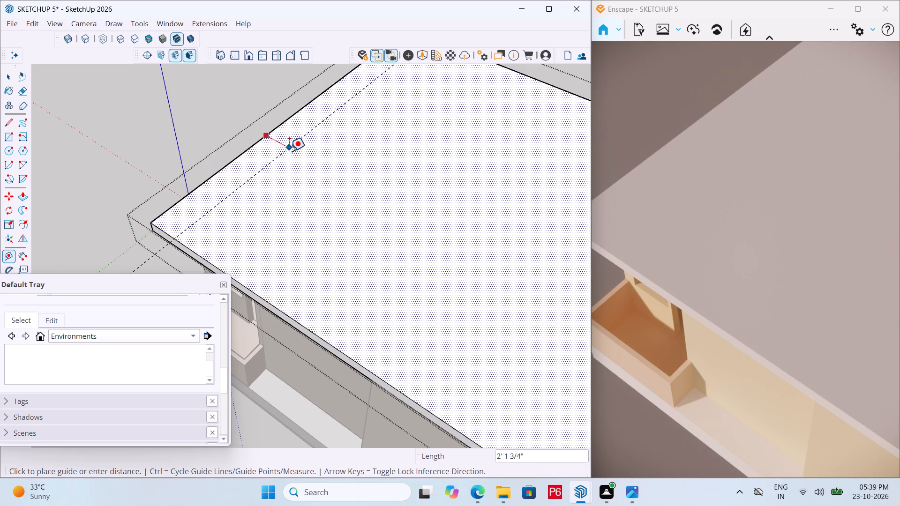
key(4)
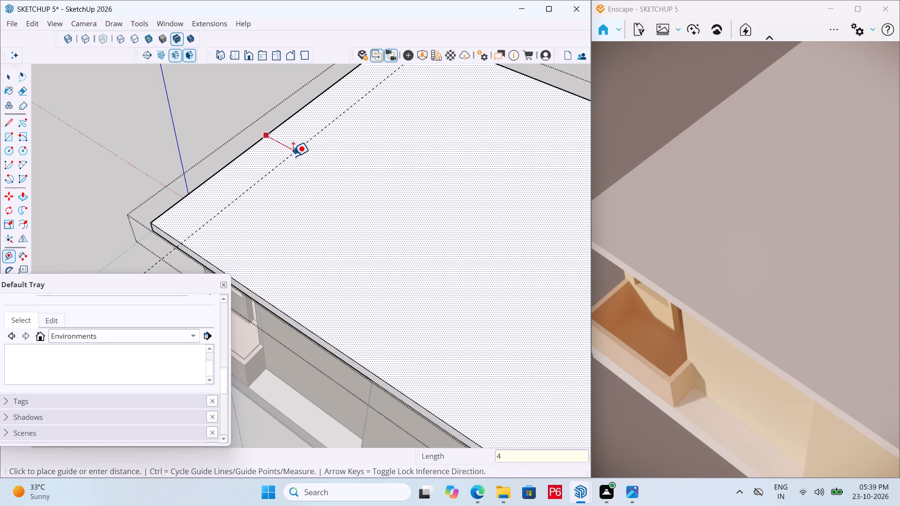
key(shift+quotedbl)
key(Return)
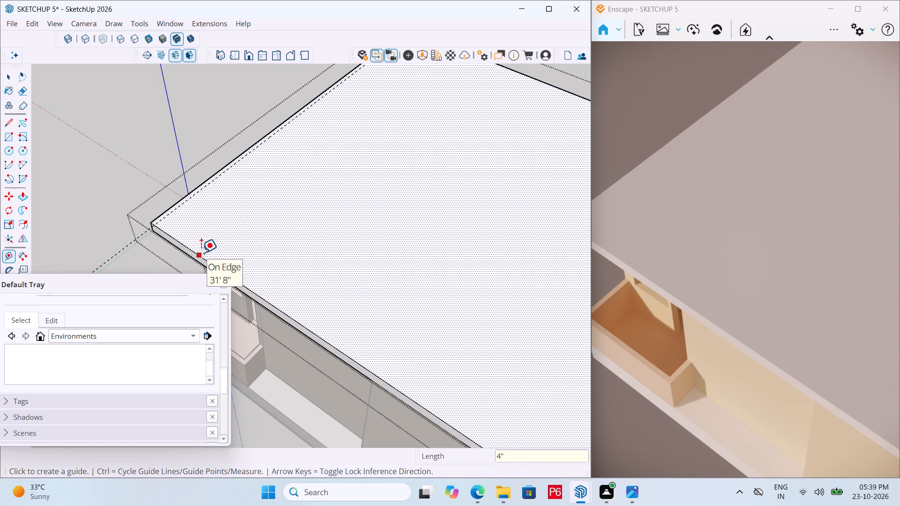
Place a guide 4" inside the slab's front edge.
click(201, 253)
key(BackSpace)
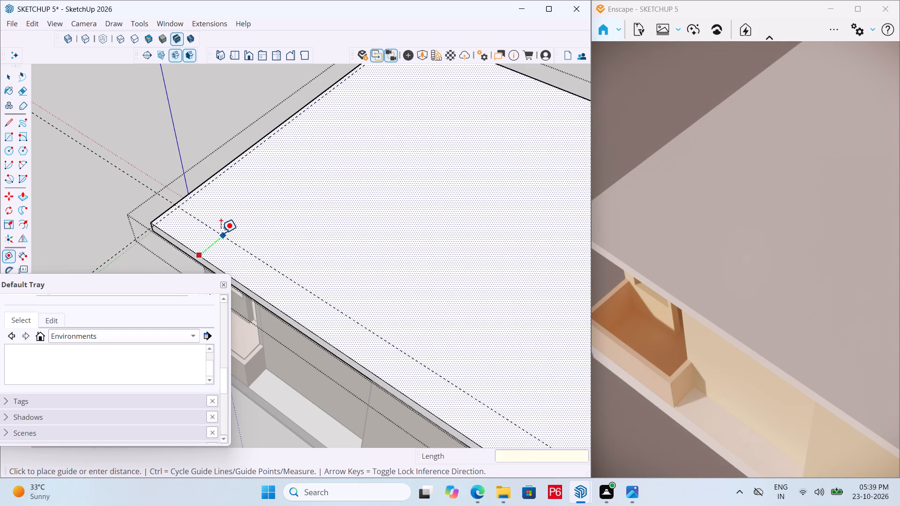
text(4")
key(Return)
Place a guide 4" inside the slab's back edge.
scroll(183, 196, down, 6)
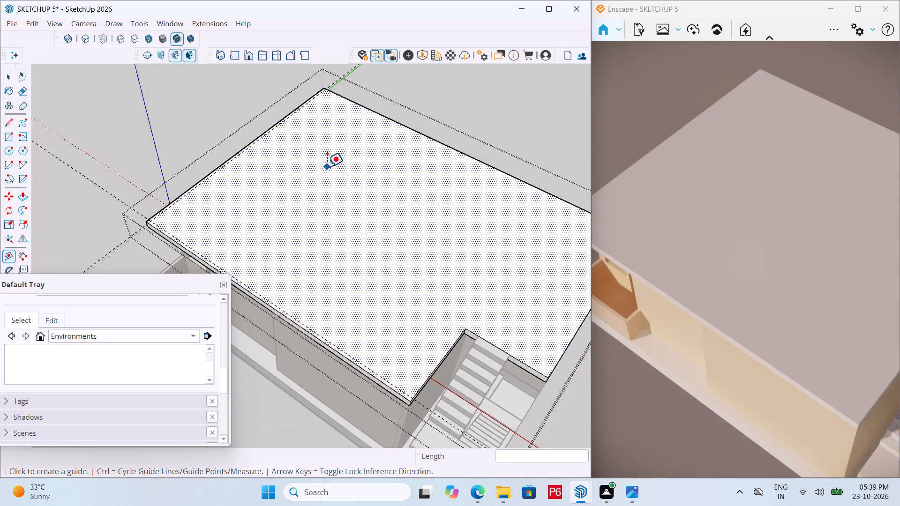
scroll(327, 167, up, 4)
click(430, 108)
key(4)
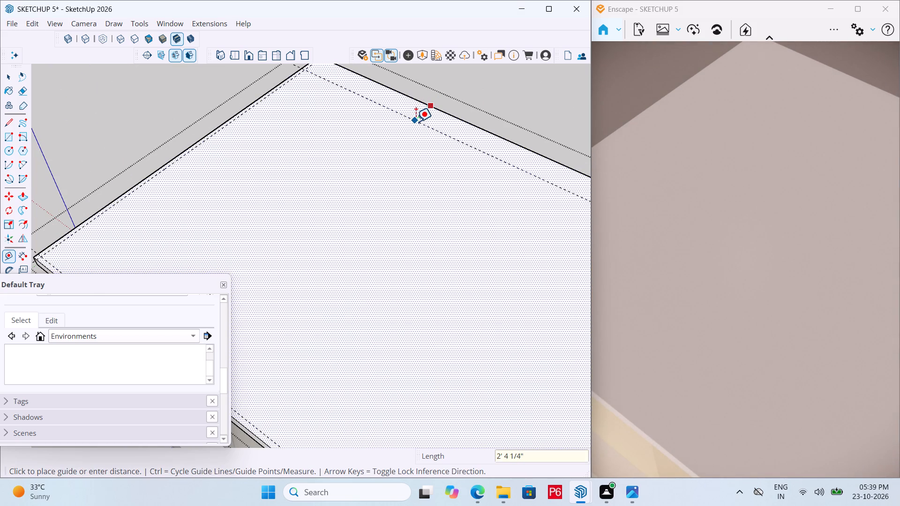
key(shift+quotedbl)
key(Return)
Place a guide 4" inside the slab's staircase-side edge.
scroll(300, 138, down, 6)
scroll(512, 260, up, 6)
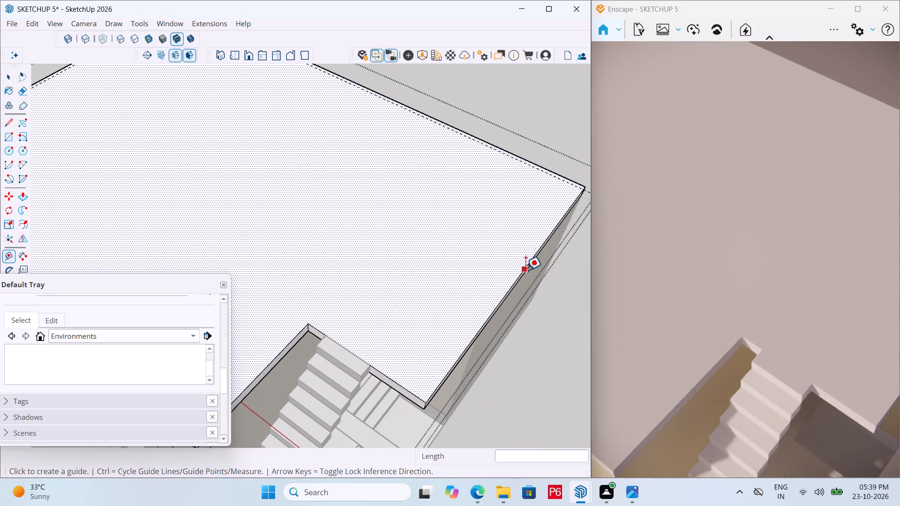
click(522, 266)
key(4)
key(shift+quotedbl)
key(Return)
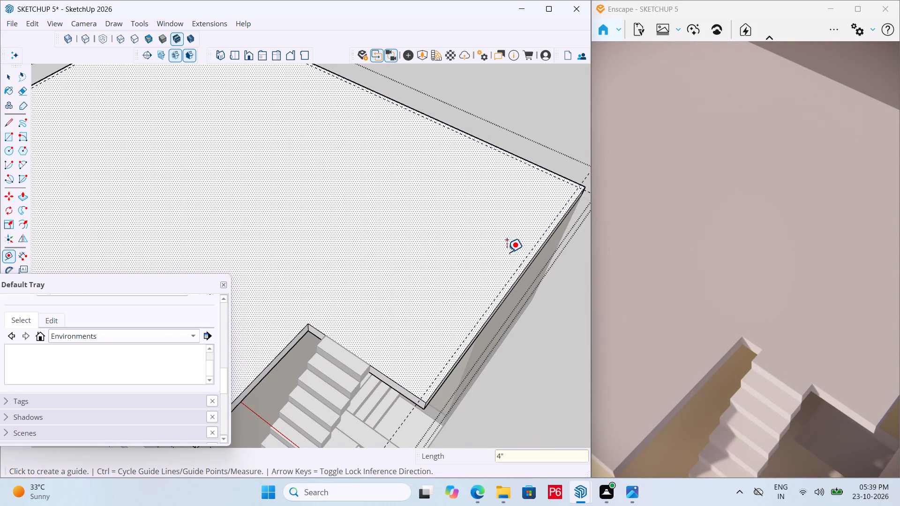
Draw a line along the front guide from the balcony-side guide intersection to the edge of the stair opening.
scroll(501, 231, down, 6)
scroll(414, 295, up, 6)
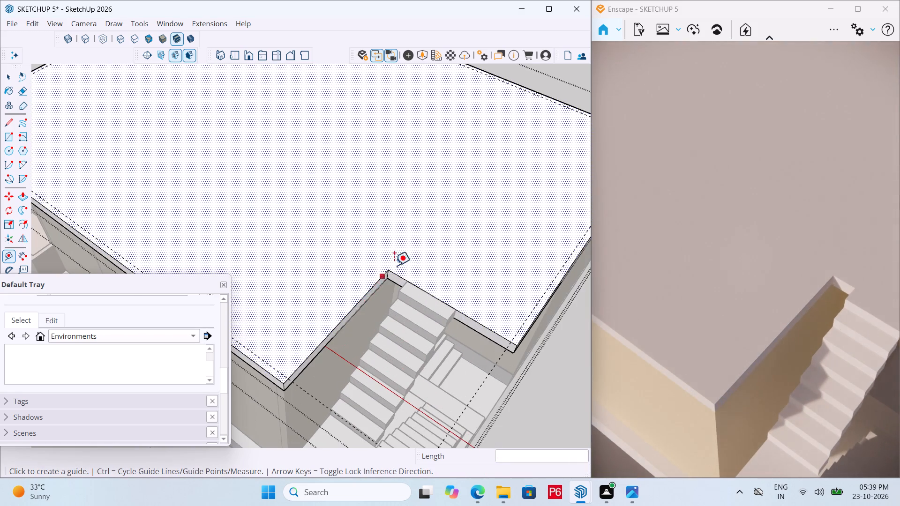
scroll(457, 261, down, 5)
middle_drag(385, 289, 335, 307)
scroll(124, 126, up, 4)
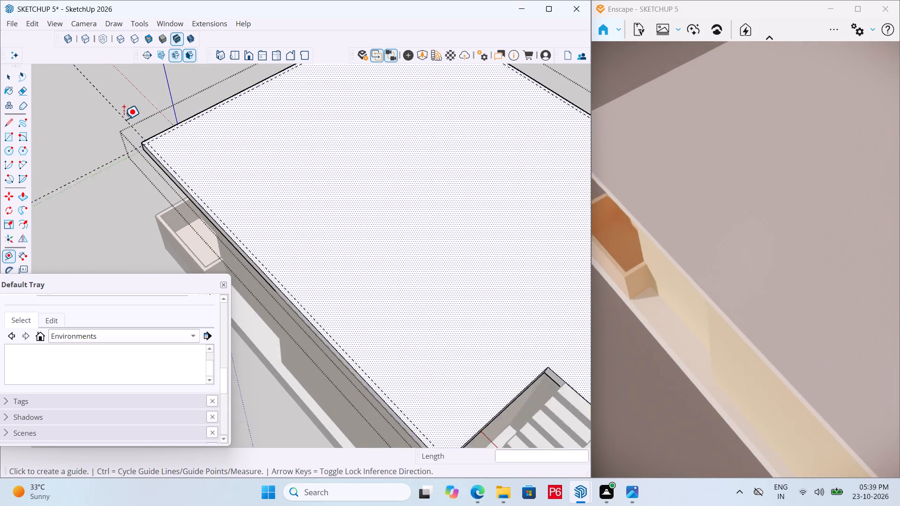
scroll(124, 119, up, 1)
key(l)
scroll(152, 110, up, 5)
scroll(147, 156, up, 5)
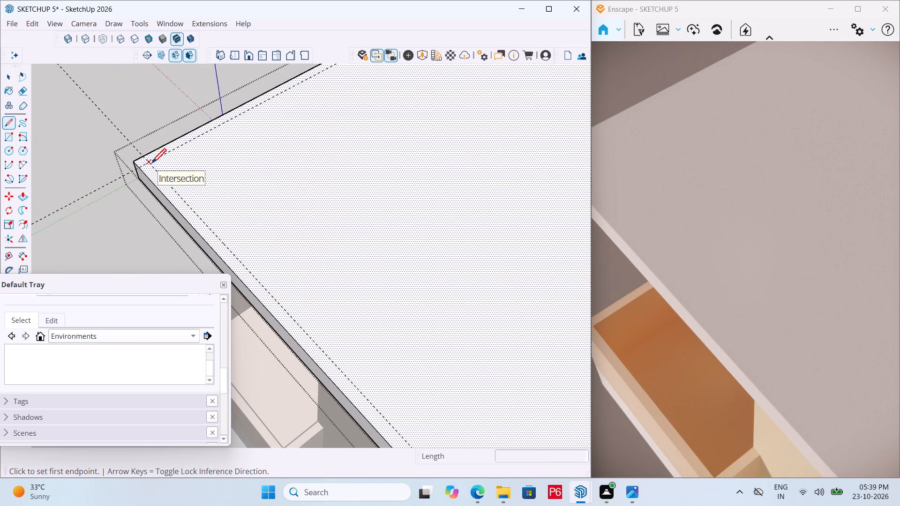
click(152, 164)
scroll(165, 173, down, 14)
scroll(372, 365, up, 6)
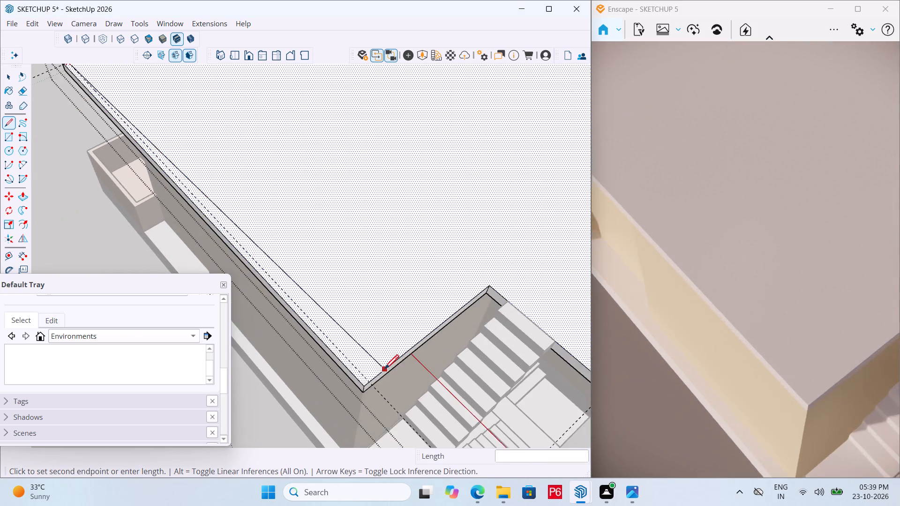
click(365, 384)
scroll(446, 390, down, 6)
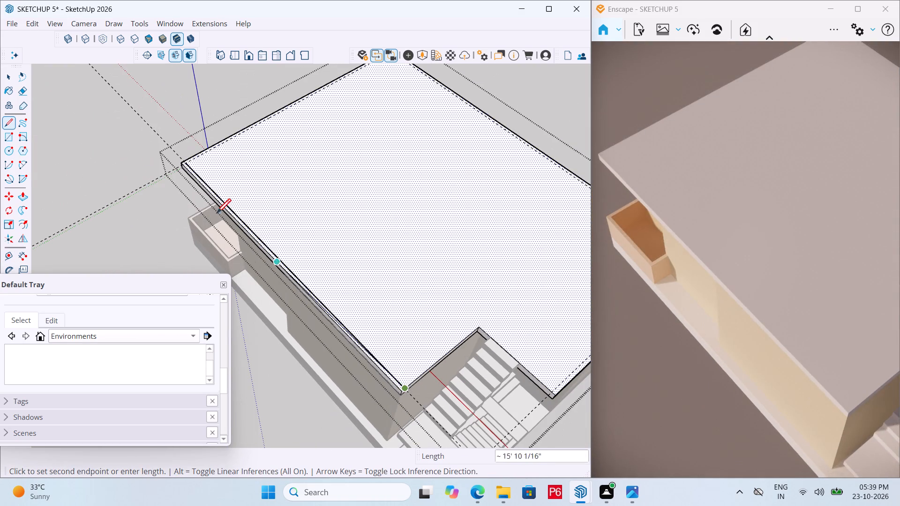
key(space)
Draw a line along the balcony-side guide from the front guide intersection to the back guide intersection.
key(l)
scroll(198, 141, up, 9)
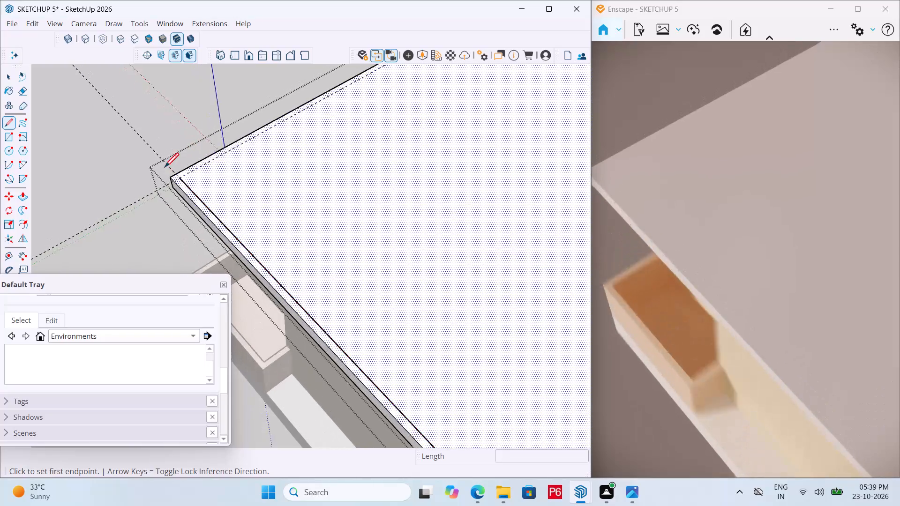
scroll(165, 169, up, 8)
click(157, 179)
scroll(193, 204, down, 12)
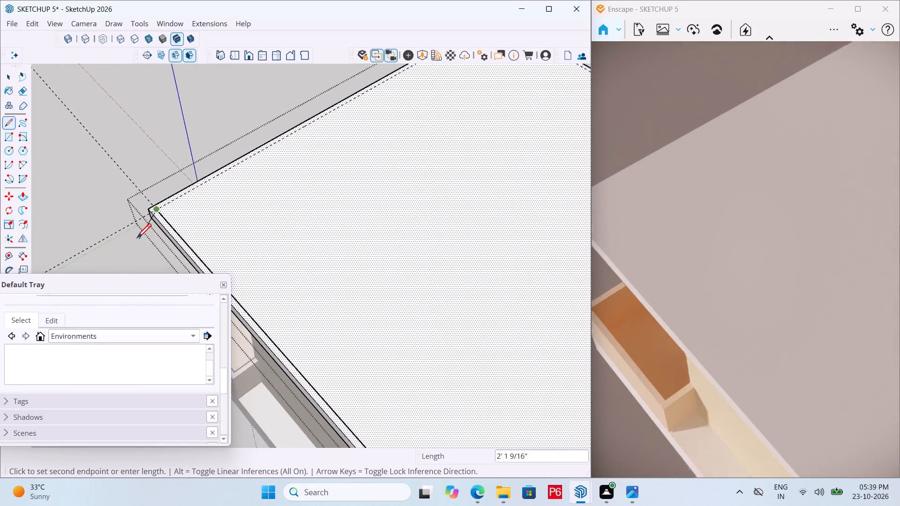
scroll(137, 239, down, 9)
scroll(347, 105, up, 14)
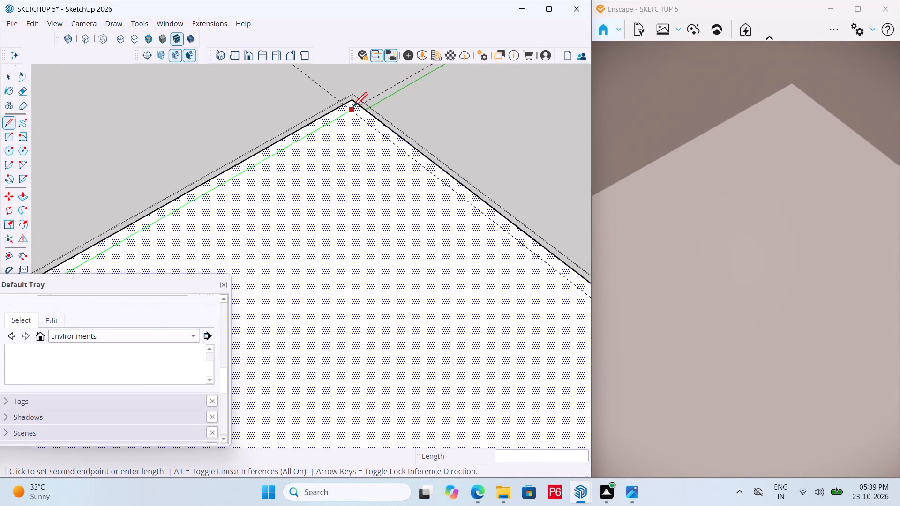
scroll(353, 108, up, 2)
click(352, 110)
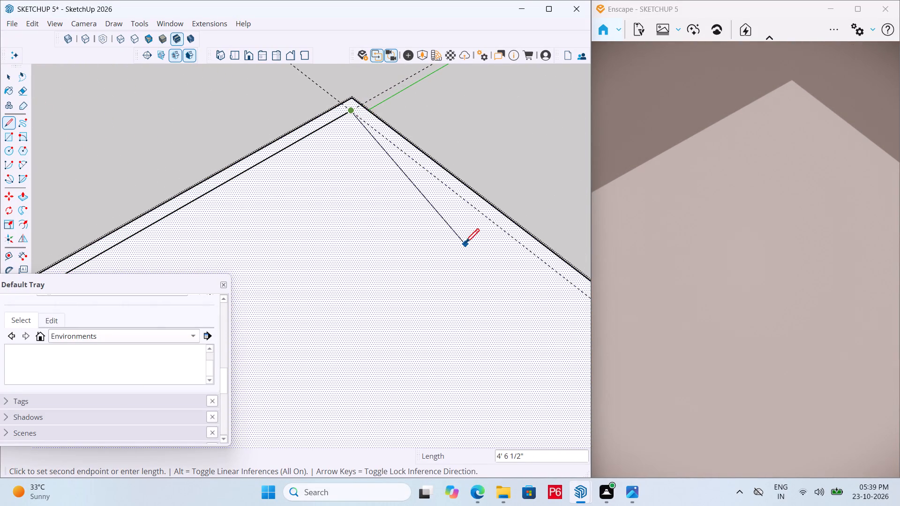
Continue the inner outline along the back guide to its intersection with the staircase-side guide.
scroll(364, 193, down, 7)
scroll(307, 175, down, 19)
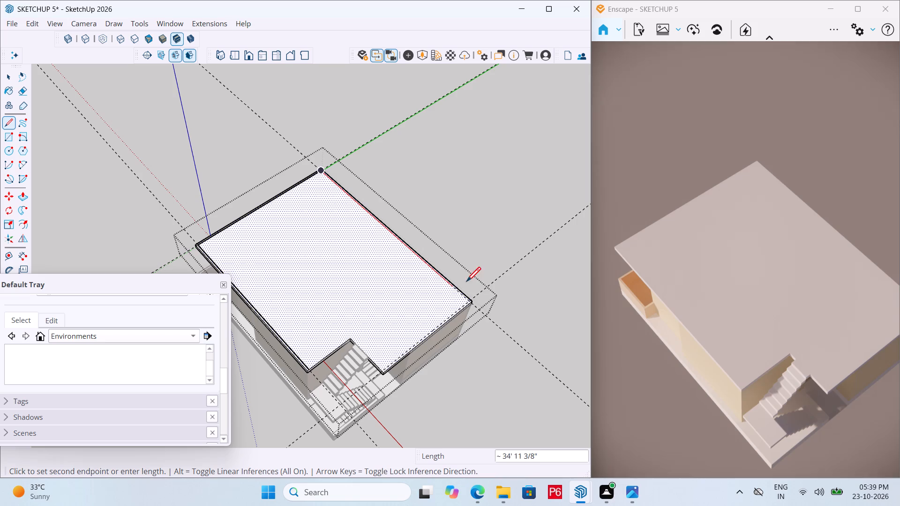
scroll(446, 271, up, 17)
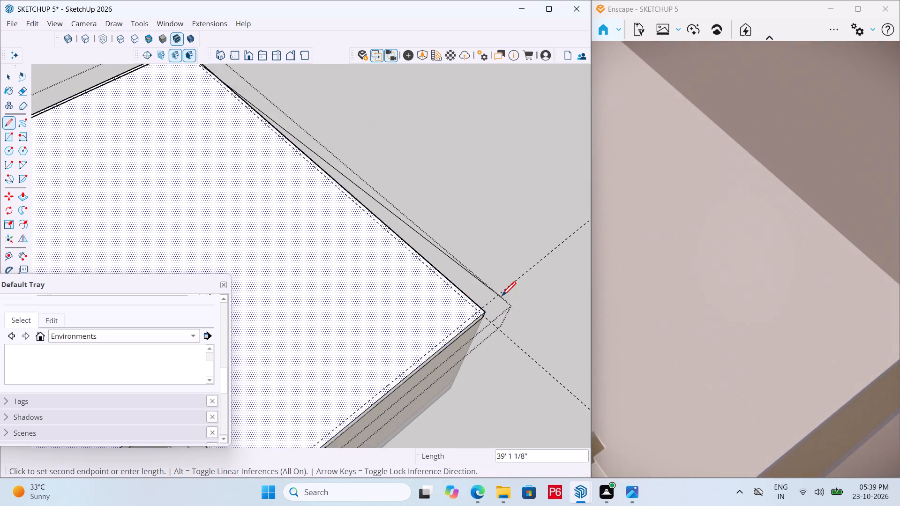
scroll(502, 298, up, 15)
click(479, 314)
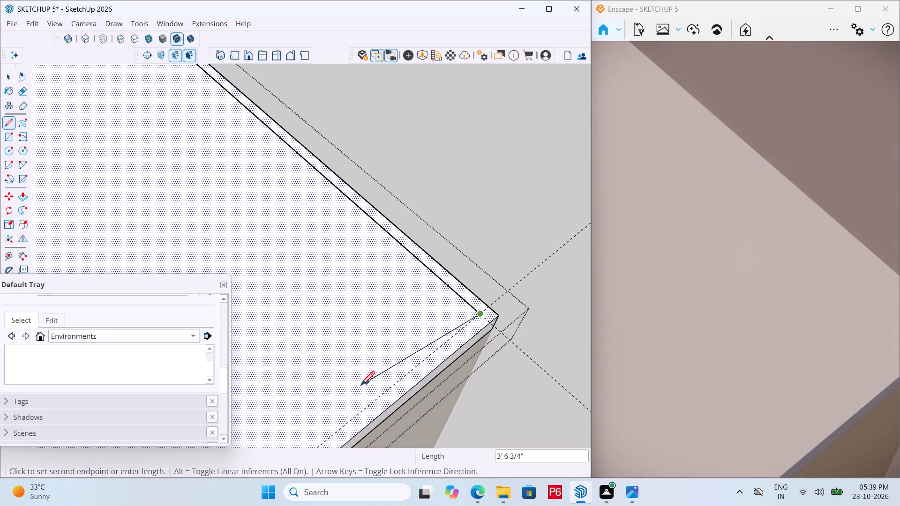
Close the inner outline with a line along the staircase-side guide to the edge of the stair opening.
scroll(504, 253, down, 8)
scroll(568, 226, down, 13)
scroll(329, 440, up, 5)
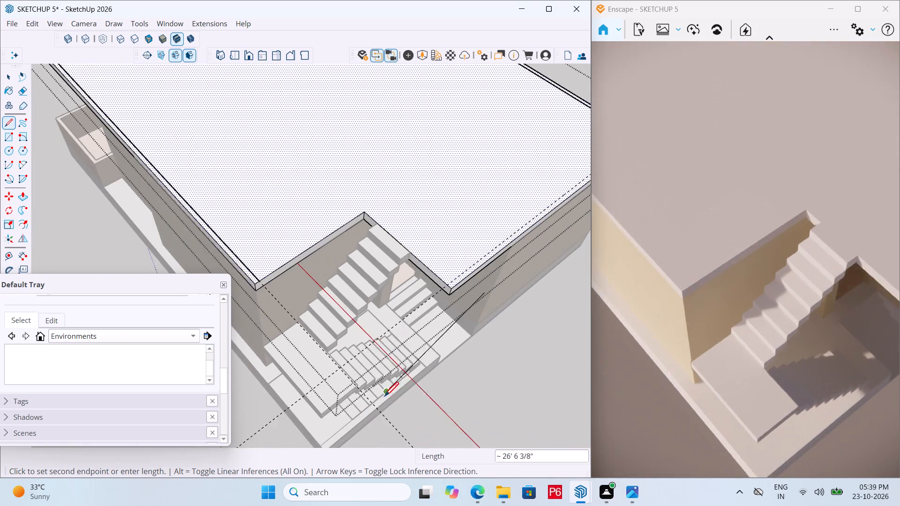
scroll(384, 398, up, 2)
scroll(444, 259, up, 10)
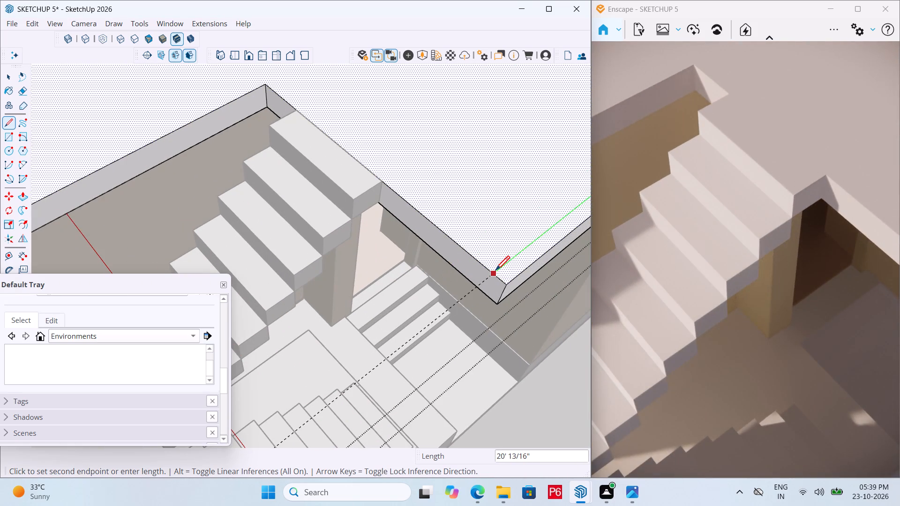
click(495, 272)
scroll(221, 275, down, 7)
scroll(323, 268, down, 6)
scroll(360, 254, down, 5)
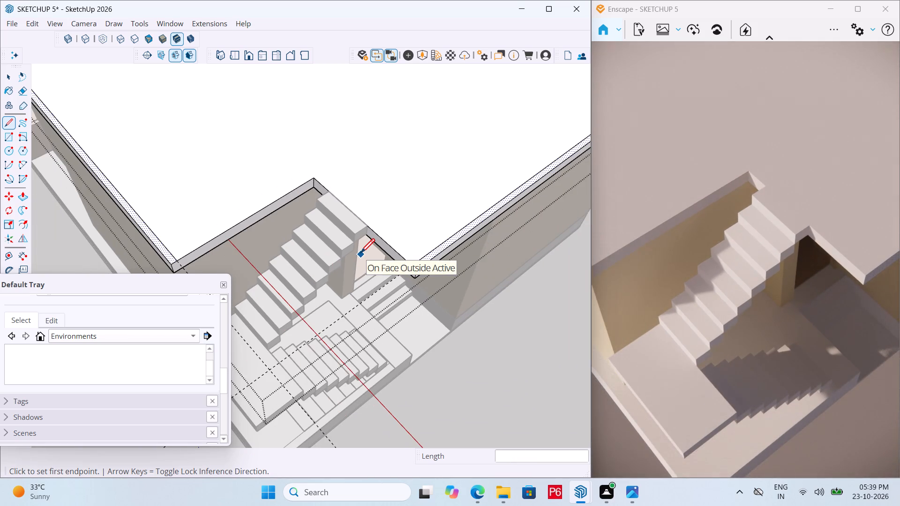
Save the model.
key(ctrl+s)
key(ctrl+s)
key(ctrl+s)
key(ctrl+s)
Erase the four construction guides around the roof slab and leave the slab group.
scroll(360, 256, down, 6)
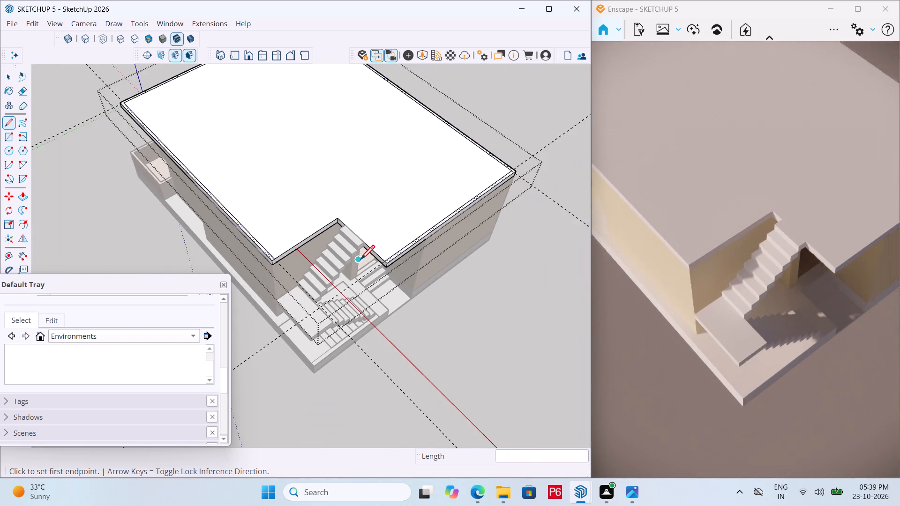
scroll(360, 261, down, 3)
key(e)
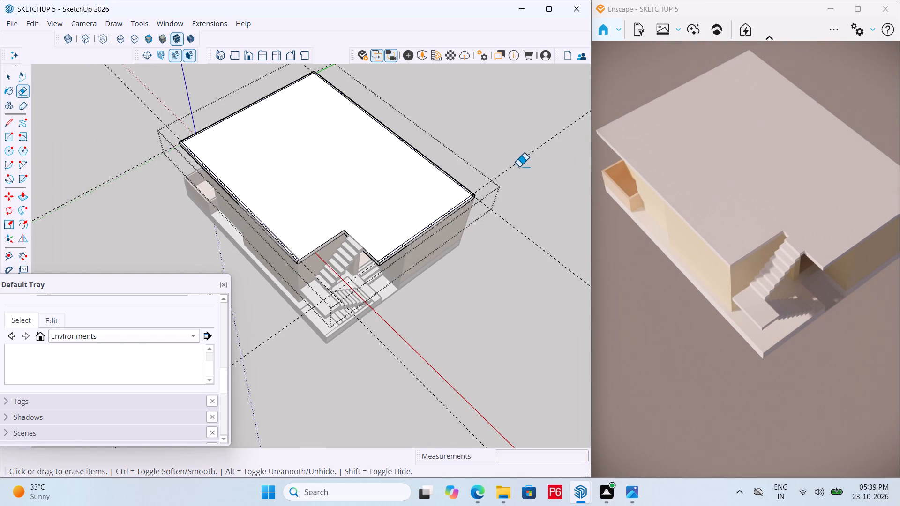
click(519, 166)
drag(519, 164, 521, 154)
drag(521, 166, 456, 349)
drag(449, 350, 420, 360)
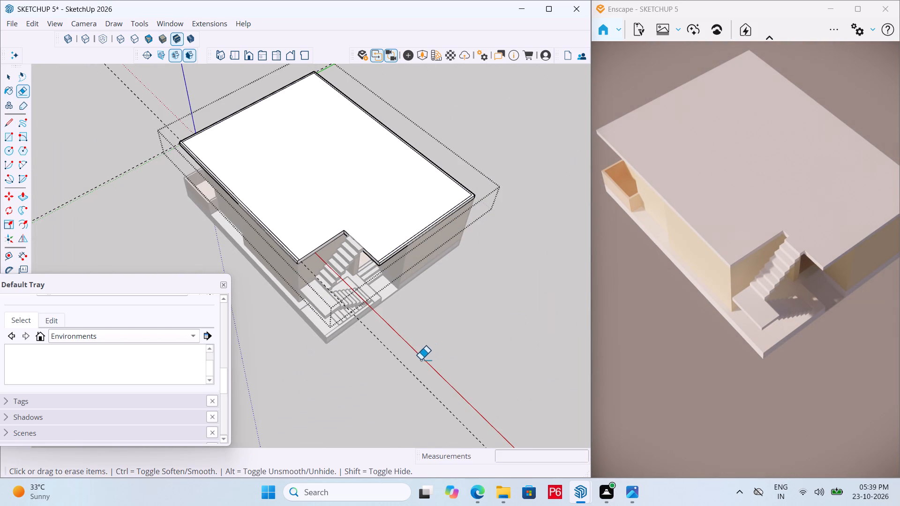
drag(420, 360, 382, 370)
drag(58, 201, 67, 205)
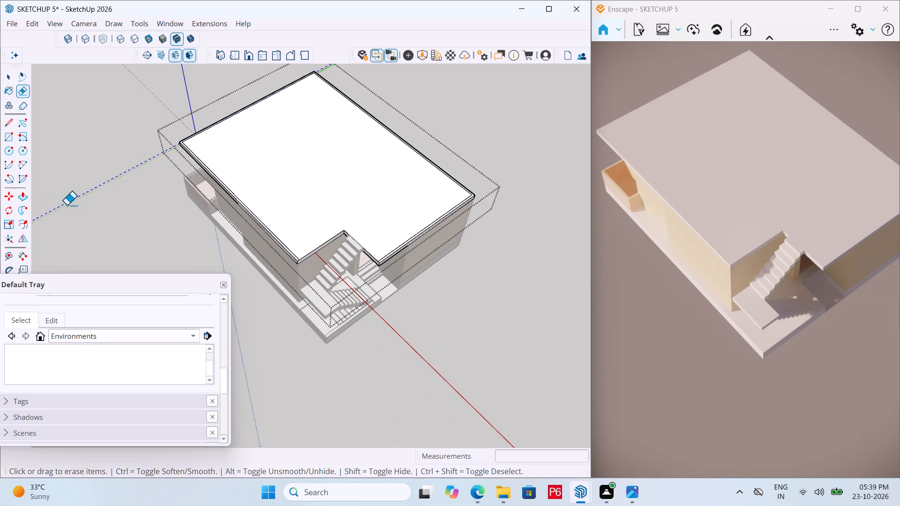
drag(67, 205, 68, 207)
scroll(387, 167, up, 2)
key(space)
click(495, 324)
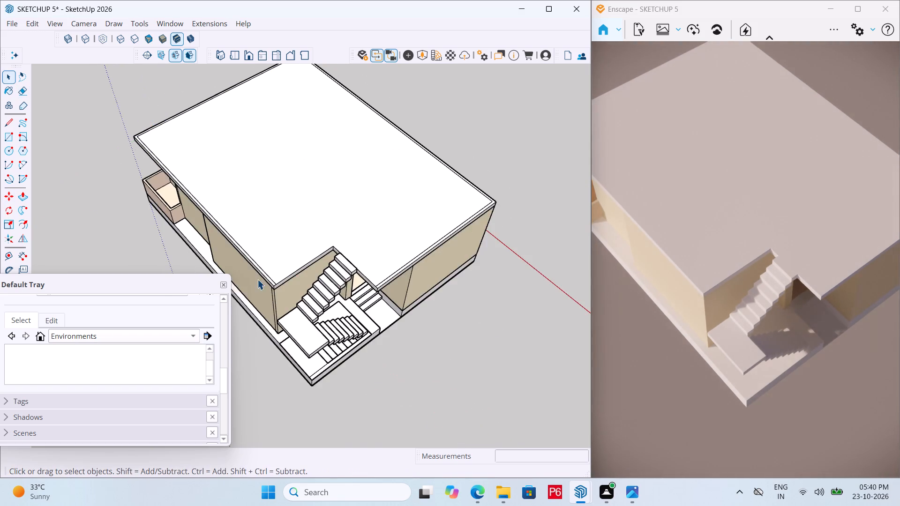
Reopen the roof slab group for editing at its front corner beside the stair opening.
scroll(251, 271, up, 5)
scroll(307, 255, up, 5)
click(268, 278)
double_click(268, 278)
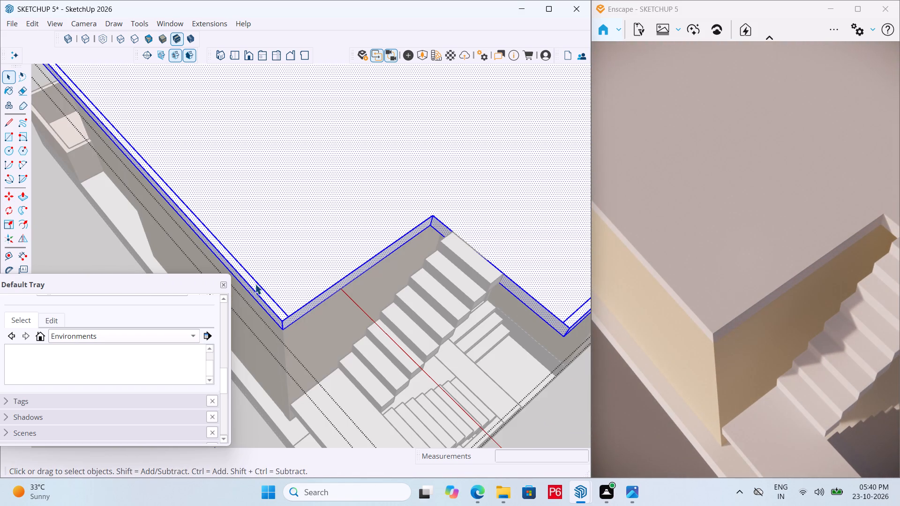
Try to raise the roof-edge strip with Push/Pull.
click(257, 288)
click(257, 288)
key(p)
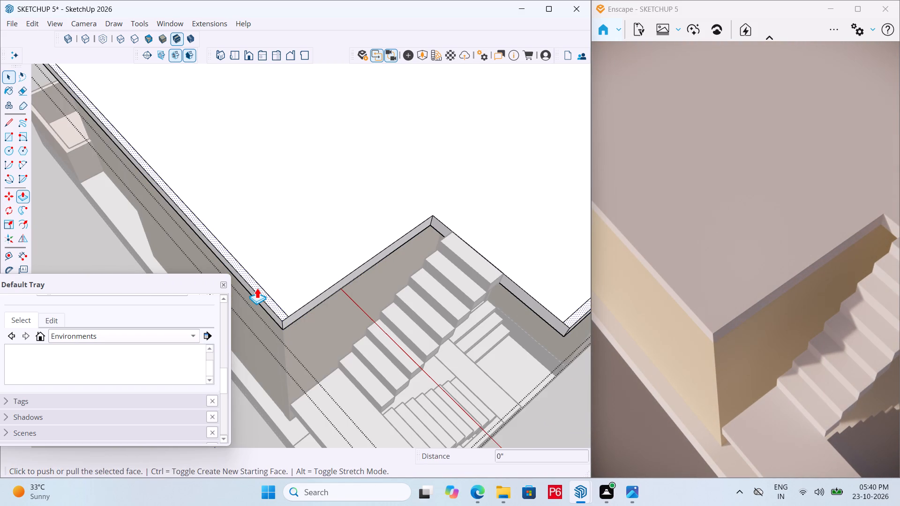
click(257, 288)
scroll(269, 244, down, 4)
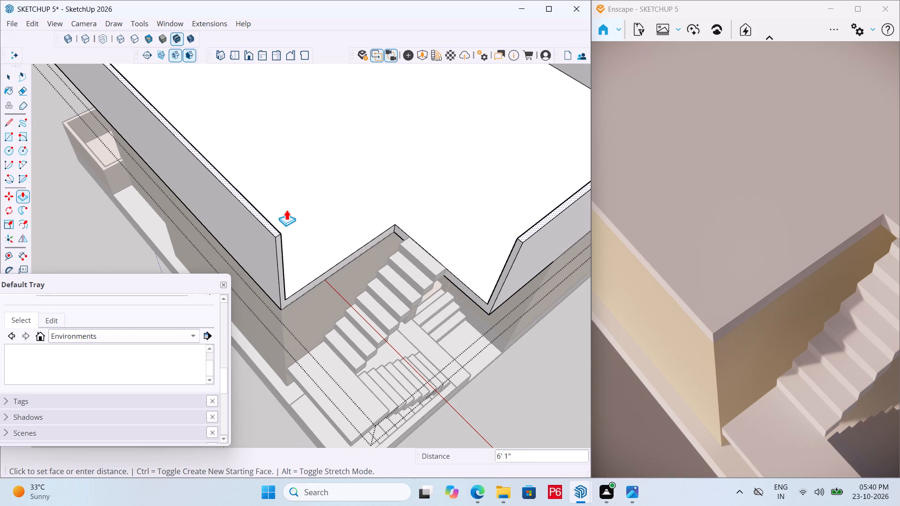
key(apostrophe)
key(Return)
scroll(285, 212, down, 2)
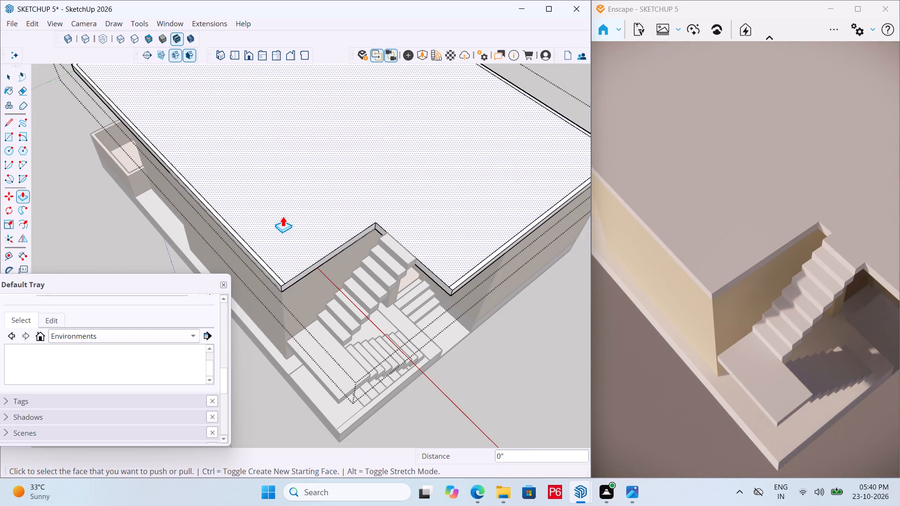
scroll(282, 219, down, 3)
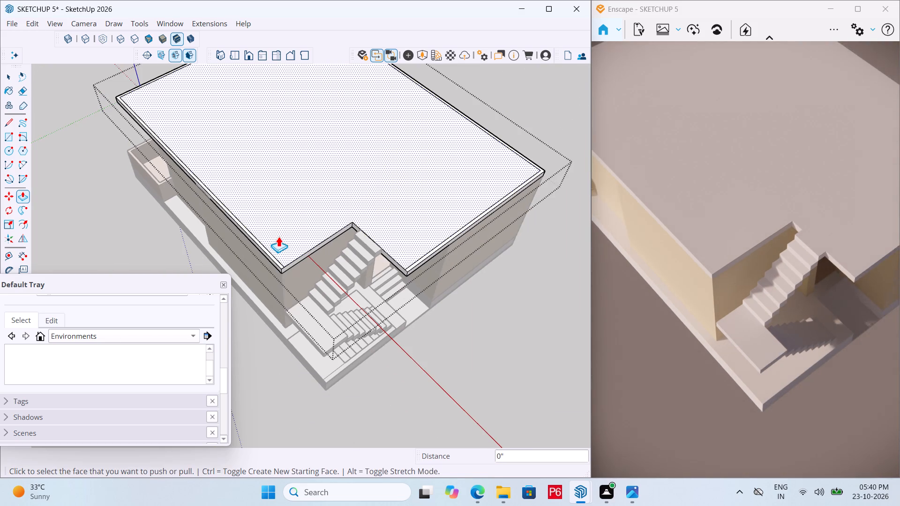
Push/Pull the 4" roof-edge strip up 3' to form the parapet wall.
scroll(275, 246, up, 7)
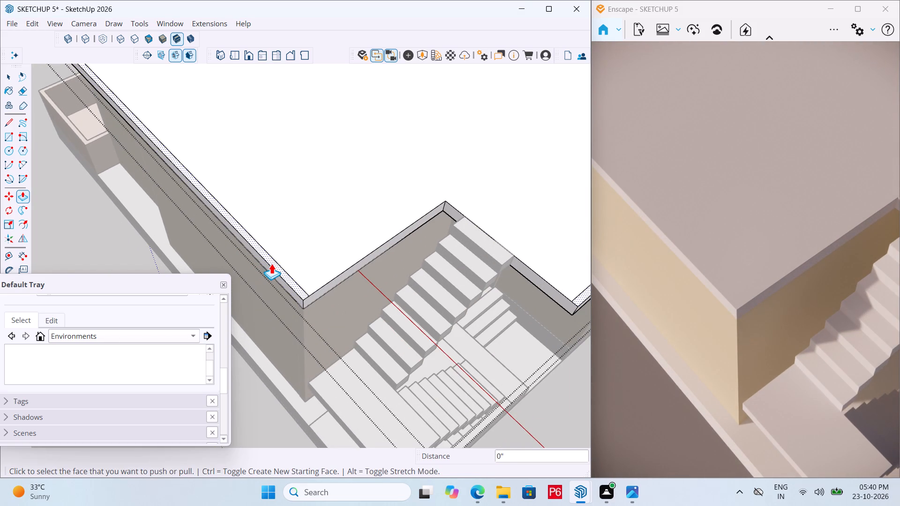
click(271, 263)
text(3')
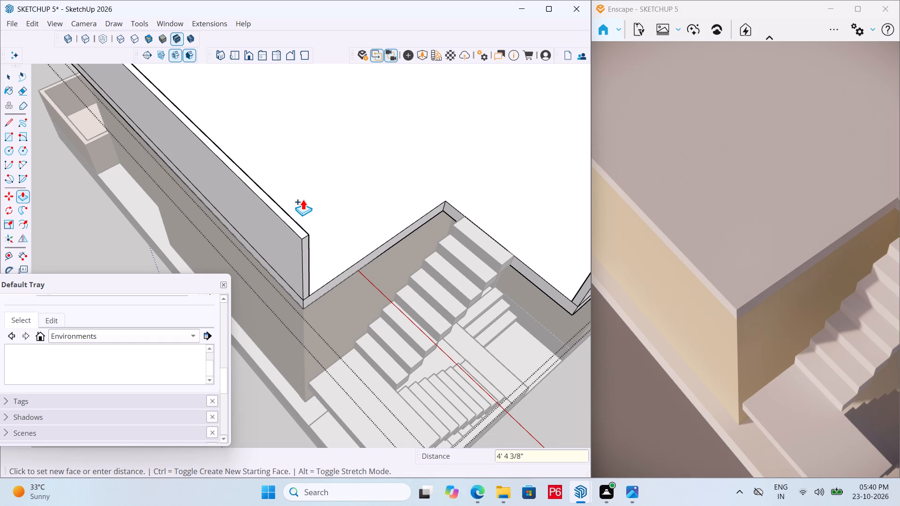
key(3)
key(apostrophe)
key(Return)
scroll(302, 200, down, 4)
middle_drag(277, 188, 405, 37)
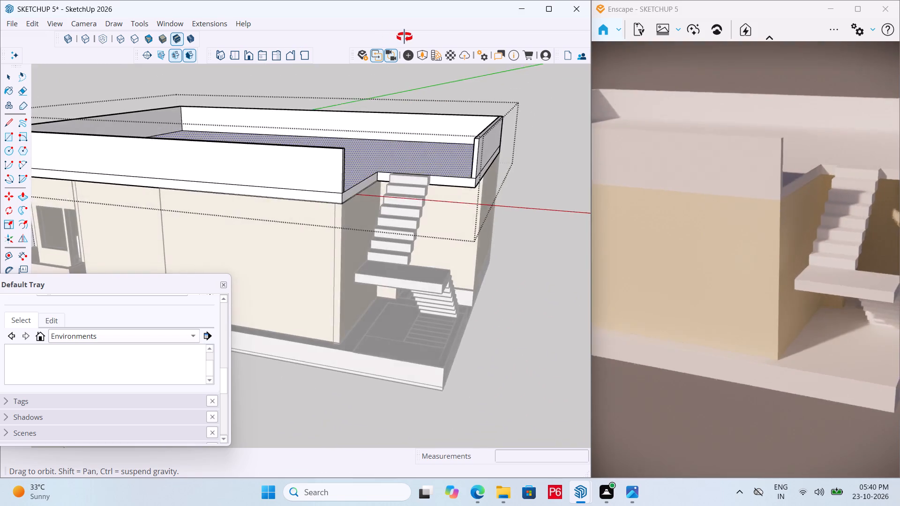
middle_drag(405, 37, 273, 216)
Save the model with the raised parapet.
key(ctrl+s)
key(ctrl+s)
key(ctrl+s)
key(ctrl+s)
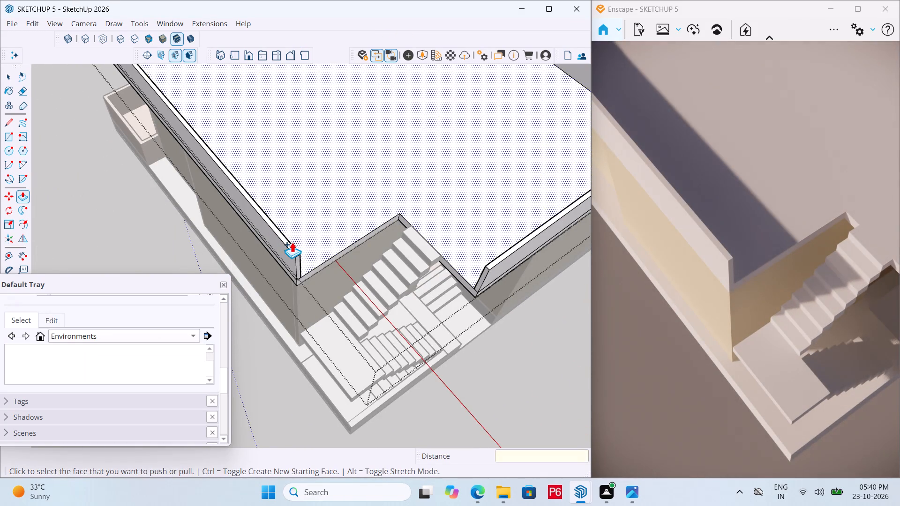
key(ctrl+s)
Push the front parapet's end face at the stair opening 4" back into the wall as a new face.
middle_drag(306, 242, 327, 193)
scroll(471, 220, up, 1)
middle_drag(352, 219, 286, 226)
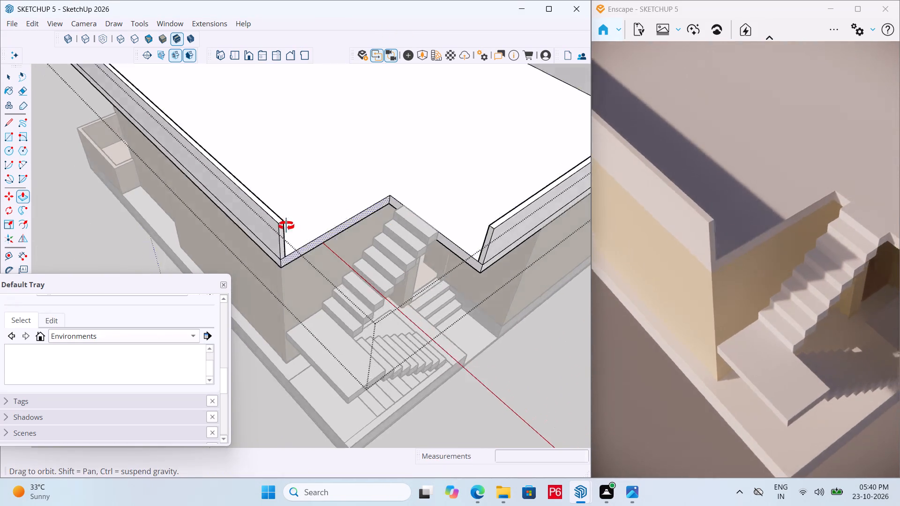
middle_drag(286, 226, 0, 237)
scroll(217, 206, up, 5)
scroll(222, 157, up, 1)
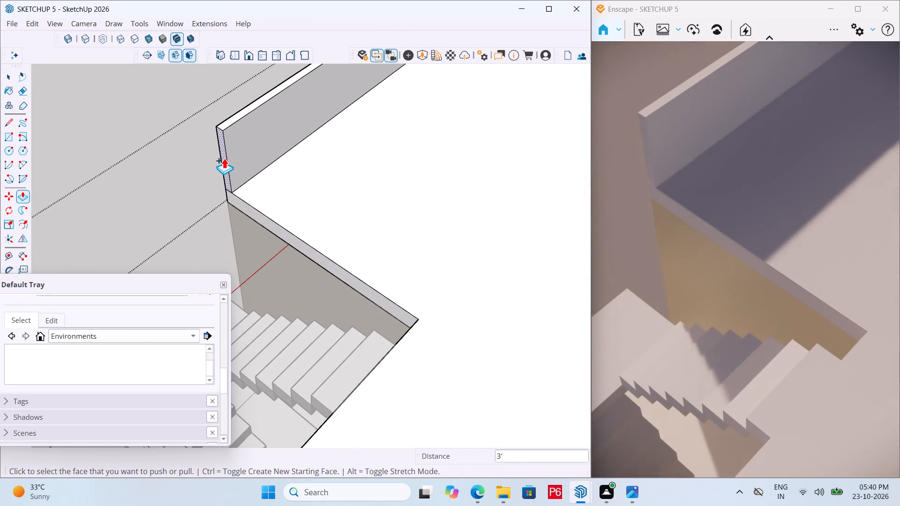
click(224, 158)
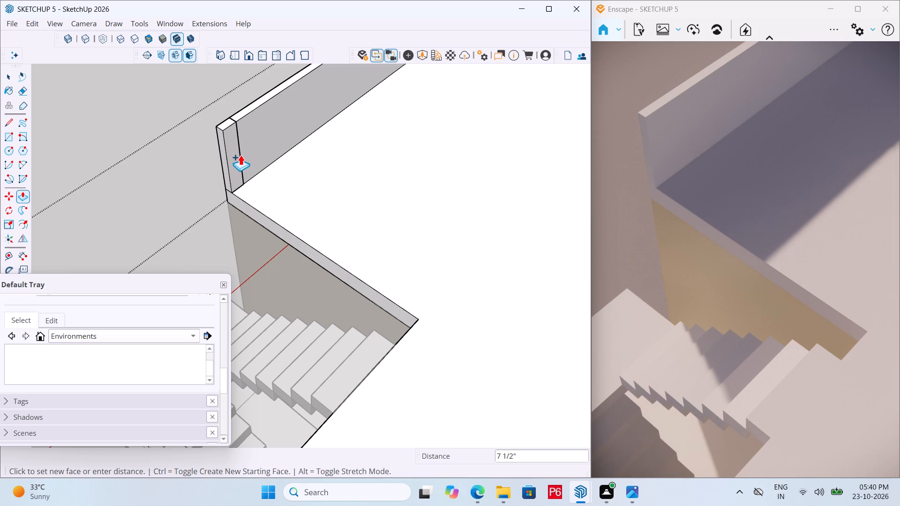
text(4")
key(Return)
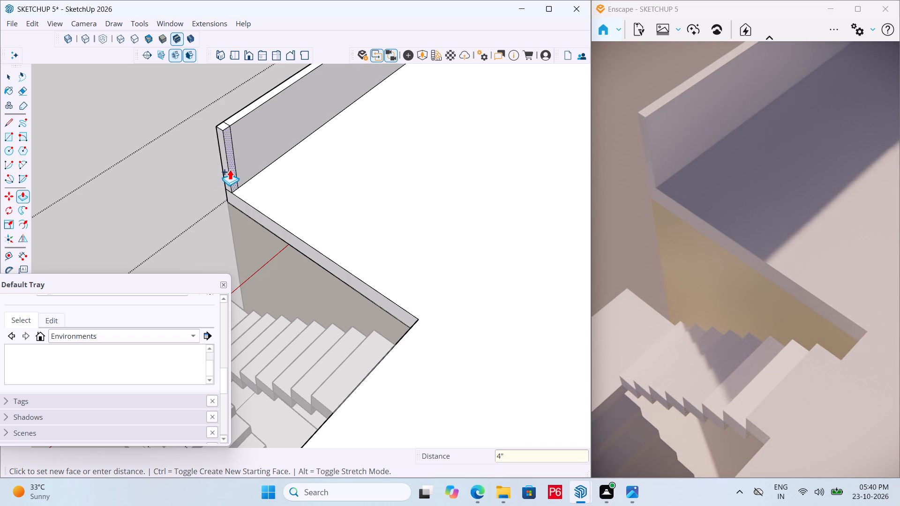
Pull the 4" inner strip of the front parapet's end along the stair opening to the opening's inner corner.
click(235, 172)
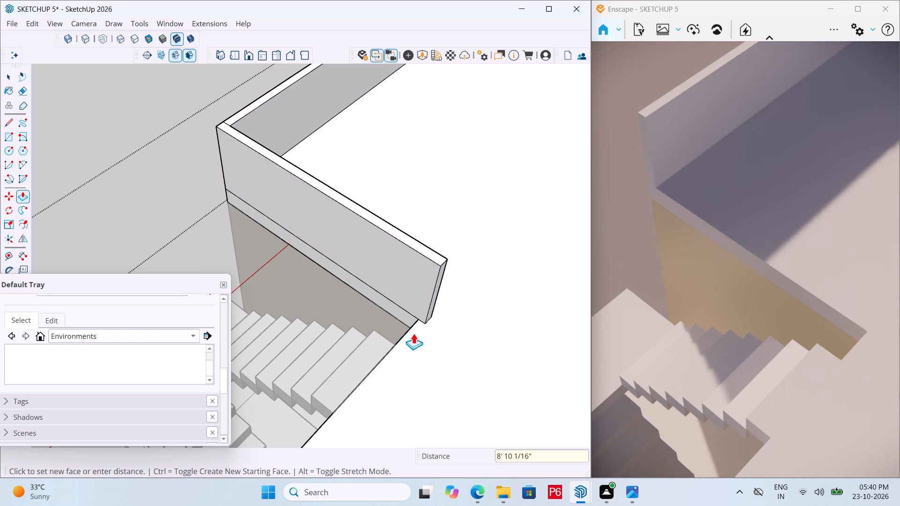
click(415, 320)
scroll(362, 230, down, 6)
scroll(344, 312, down, 1)
Extend the free end of the parapet beside the stair flight by 4" past the opening's inner corner as a new section.
middle_drag(344, 312, 524, 337)
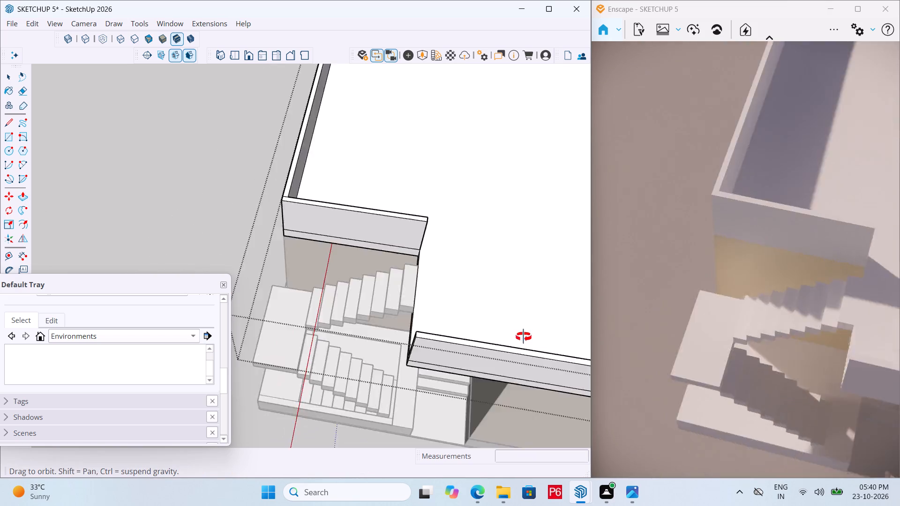
middle_drag(524, 337, 698, 338)
scroll(520, 201, up, 5)
middle_drag(398, 171, 503, 180)
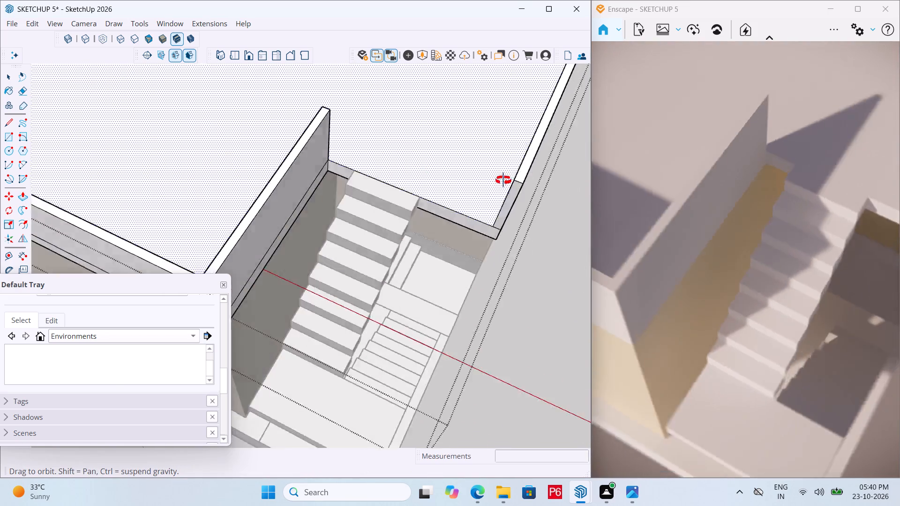
middle_drag(503, 180, 106, 200)
scroll(337, 190, up, 3)
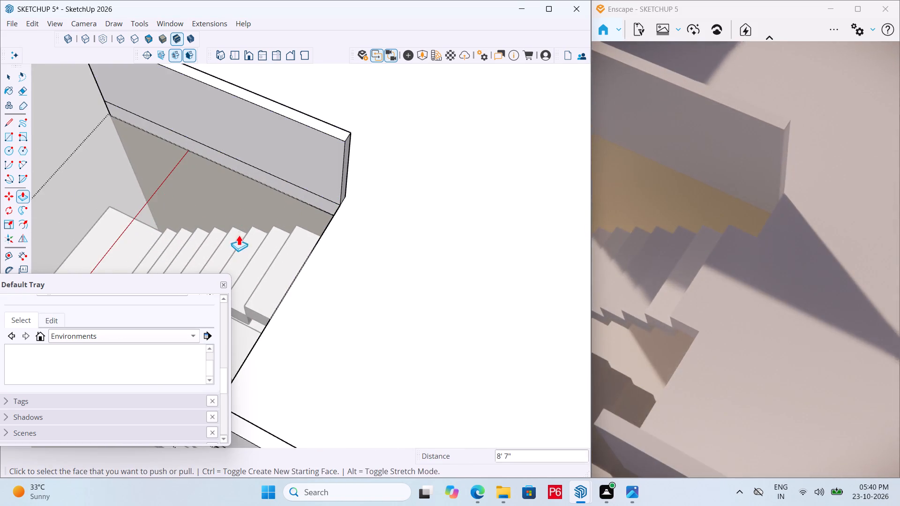
middle_drag(240, 245, 744, 197)
middle_drag(336, 256, 207, 254)
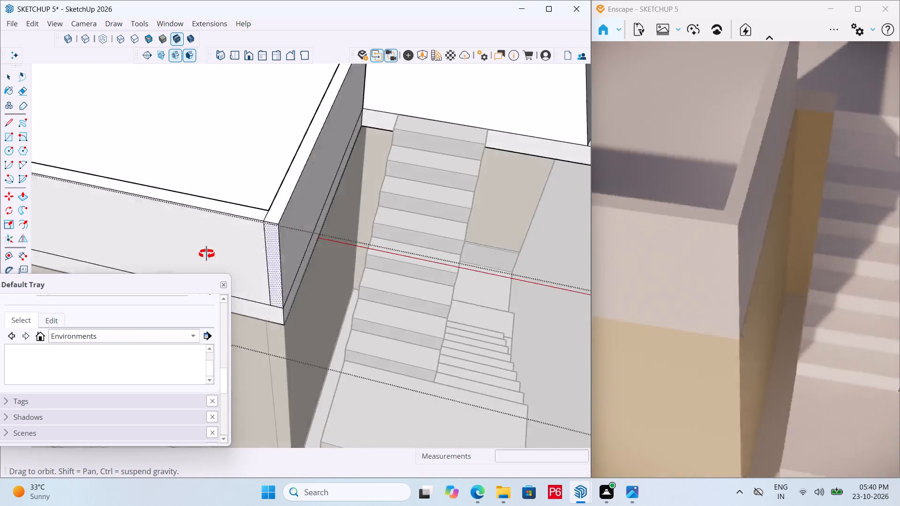
middle_drag(207, 254, 0, 257)
middle_drag(464, 226, 39, 233)
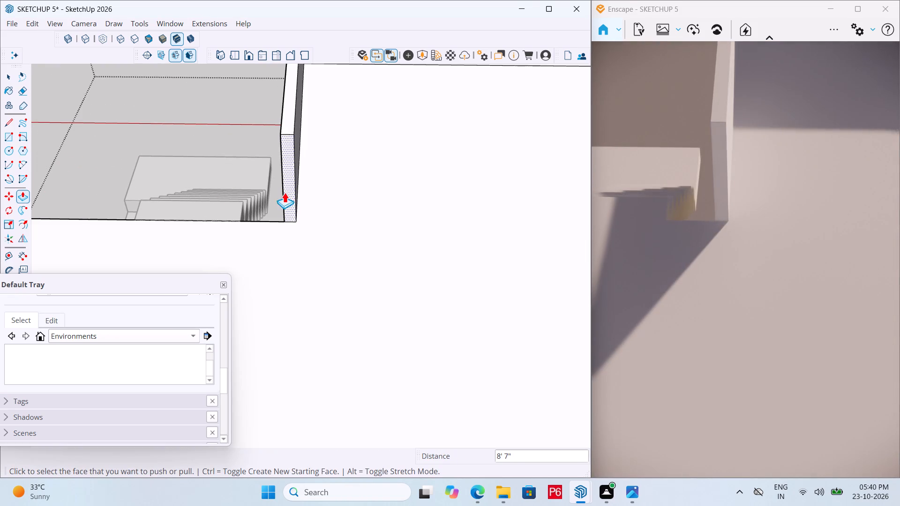
click(289, 193)
middle_drag(300, 229, 442, 201)
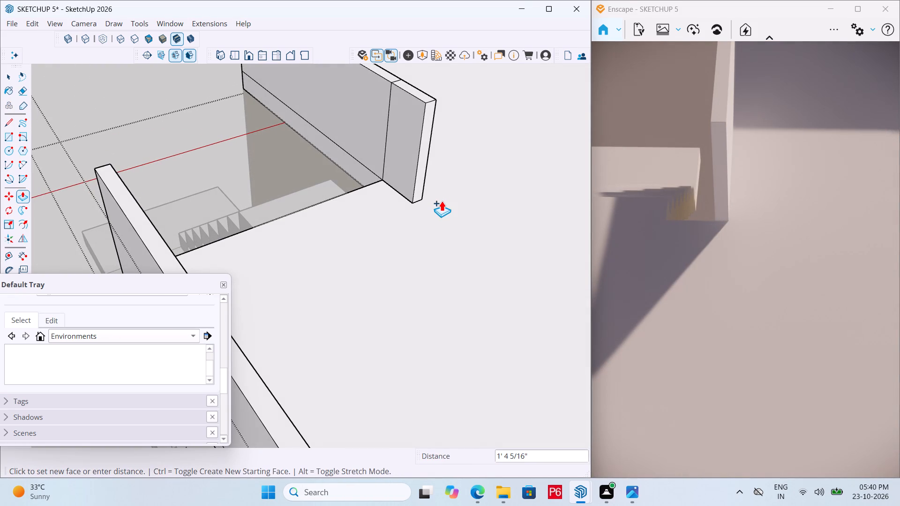
text(4")
key(Return)
Pull the stair-facing side of the 4" end section 1' 3" along the opening's inner edge to the top step's edge.
scroll(405, 159, up, 1)
middle_drag(412, 163, 493, 211)
scroll(458, 167, up, 1)
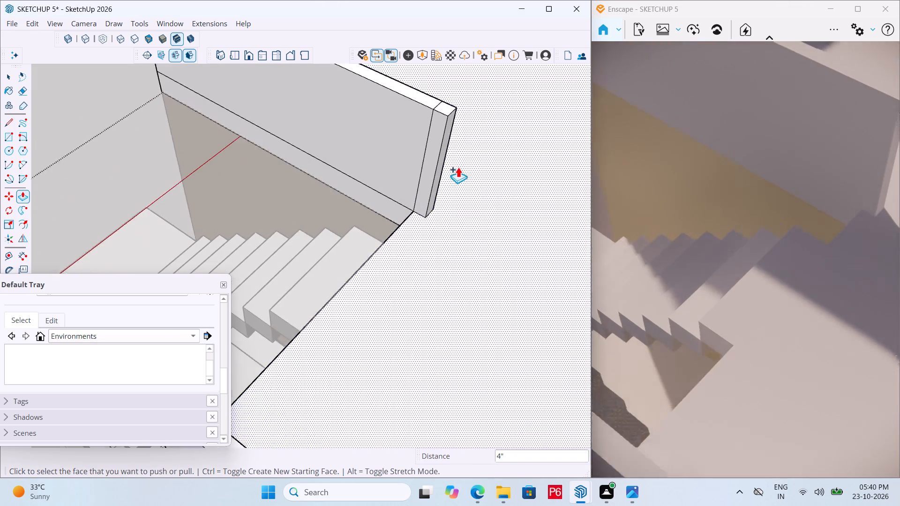
scroll(458, 167, up, 1)
click(430, 171)
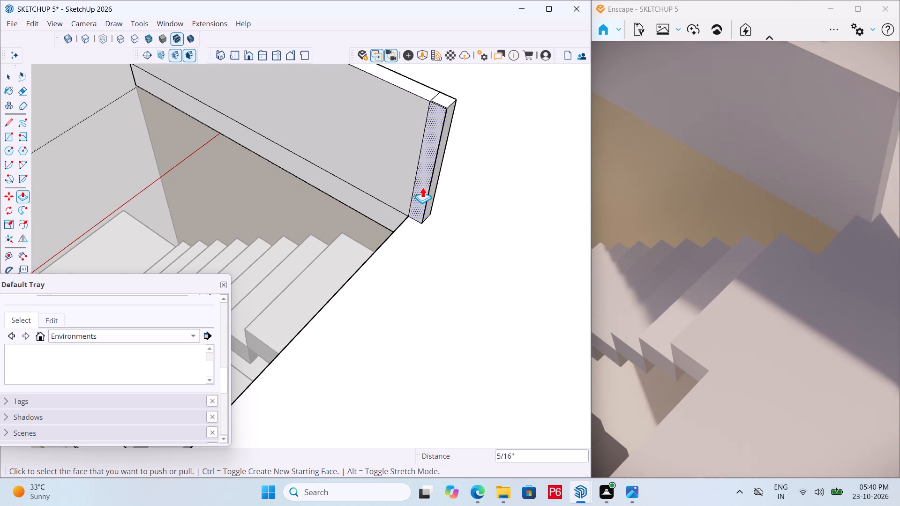
key(ctrl+z)
click(422, 187)
middle_drag(387, 222, 519, 240)
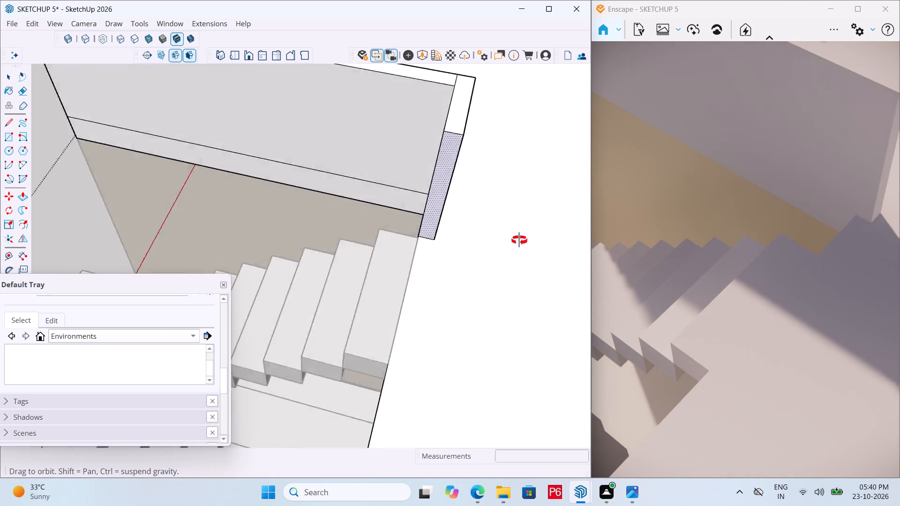
middle_drag(519, 240, 711, 242)
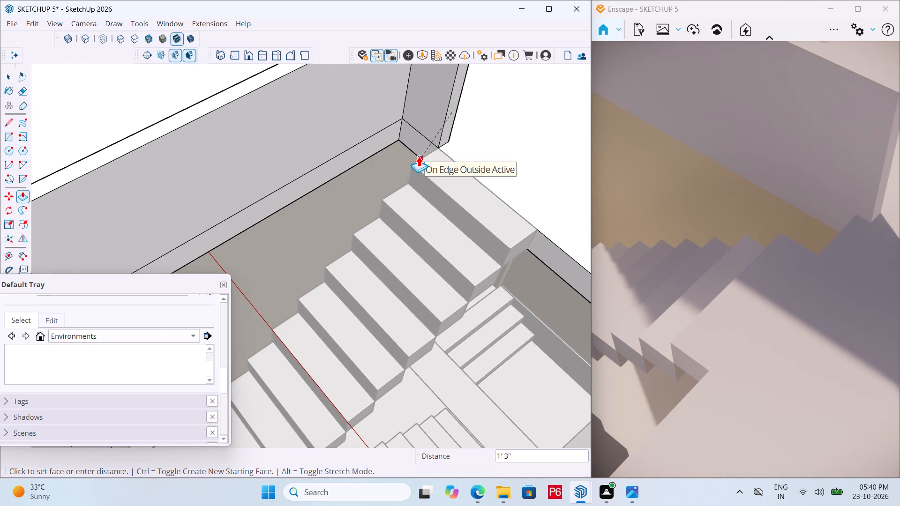
click(419, 156)
Inspect the new parapet walls around the stair opening from several angles.
scroll(353, 141, down, 6)
middle_drag(434, 223, 697, 266)
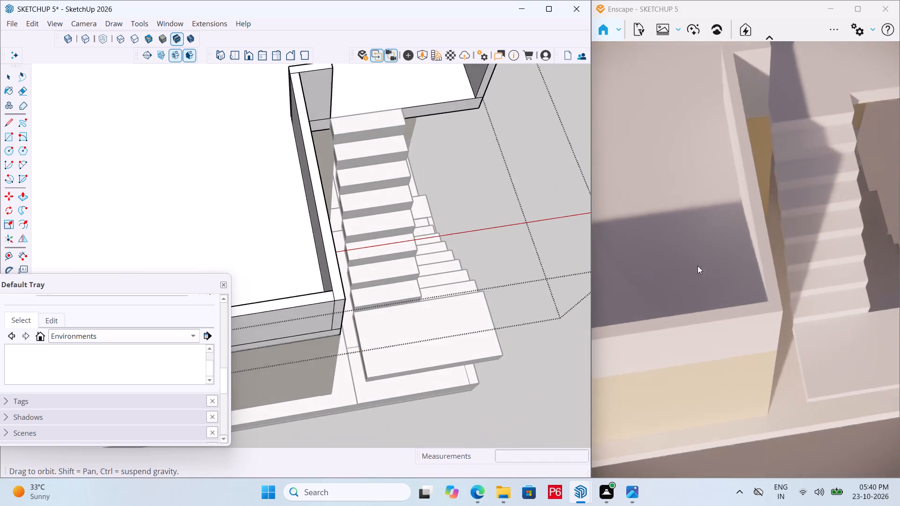
middle_drag(697, 266, 697, 267)
middle_drag(231, 229, 441, 293)
scroll(302, 244, down, 6)
middle_drag(278, 118, 324, 75)
scroll(324, 75, up, 4)
middle_drag(315, 121, 0, 2)
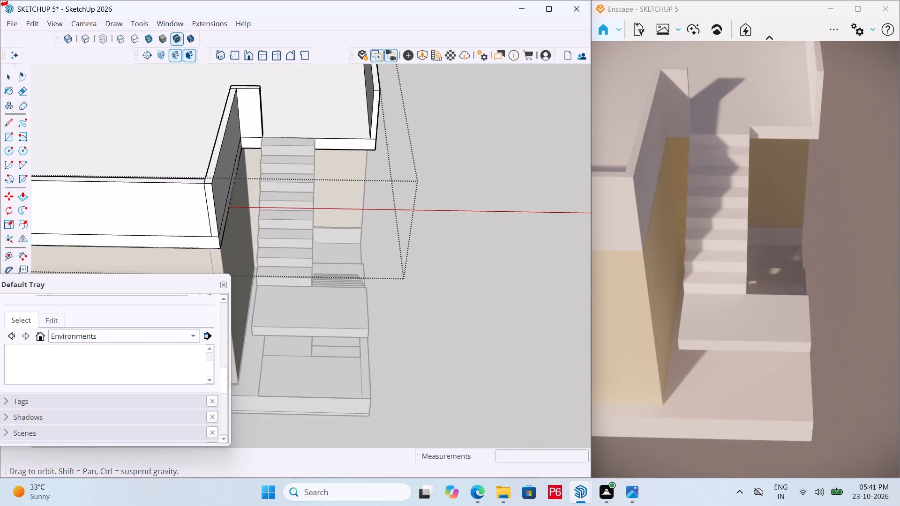
Push the end face of the parapet at the stair opening's outer corner 4" into the wall, keeping the section as a new face.
middle_drag(0, 2, 1, 11)
middle_drag(290, 119, 19, 38)
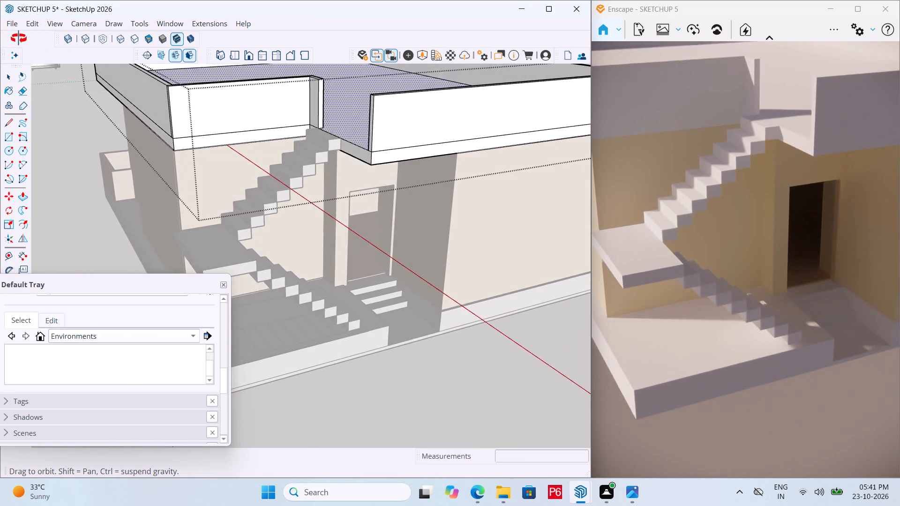
middle_drag(19, 38, 657, 154)
scroll(264, 53, up, 7)
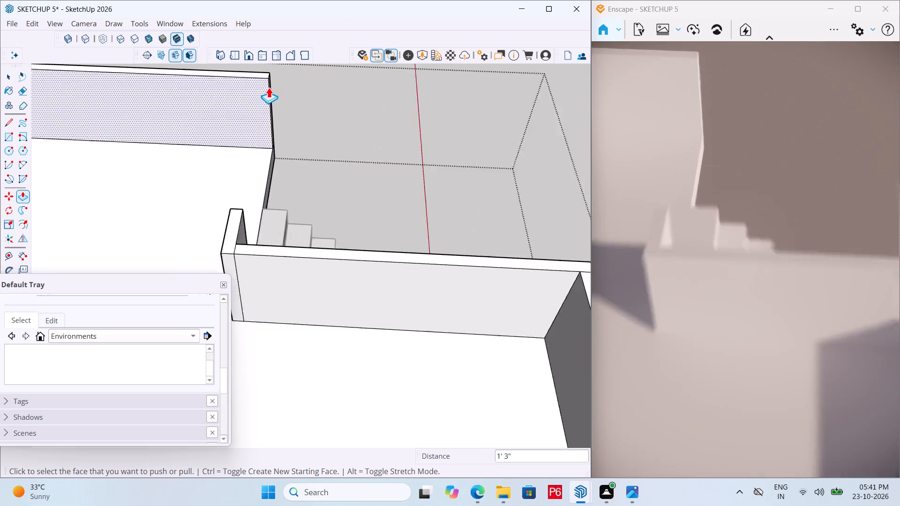
scroll(269, 87, up, 4)
middle_drag(257, 101, 115, 116)
scroll(287, 112, up, 4)
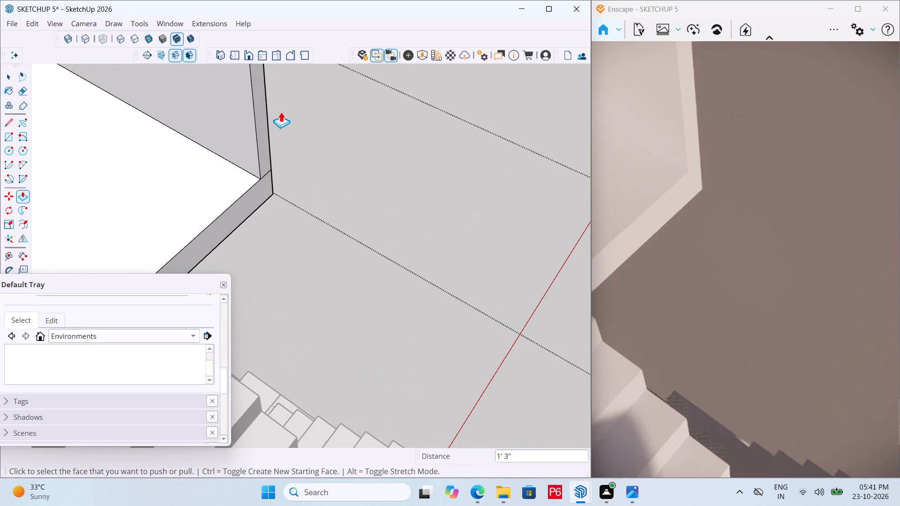
click(263, 133)
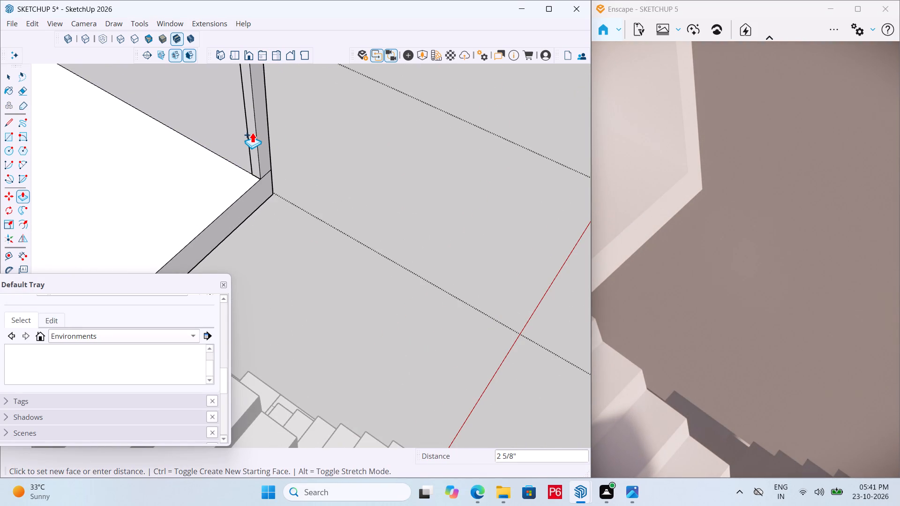
text(4")
key(Return)
Pull the inner strip of that 4" end section along the roof slab's edge to the side of the top step.
scroll(248, 126, up, 3)
click(253, 130)
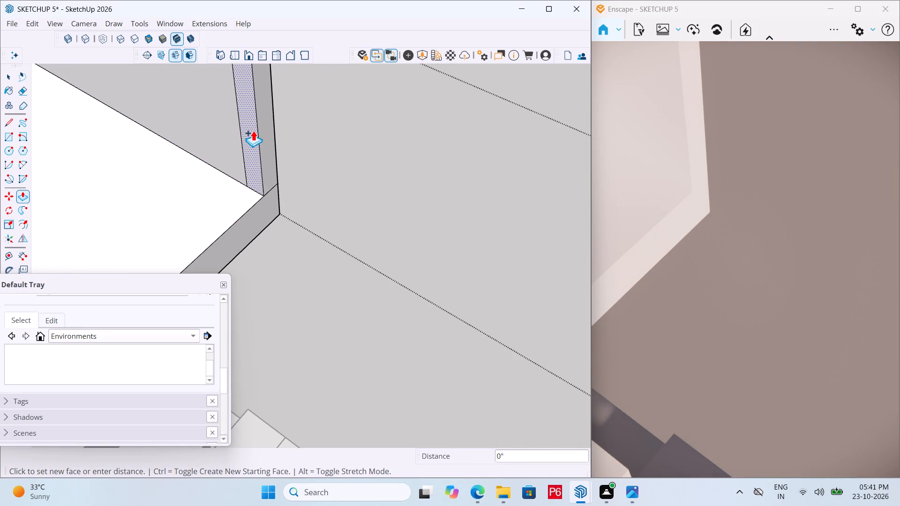
scroll(341, 151, down, 5)
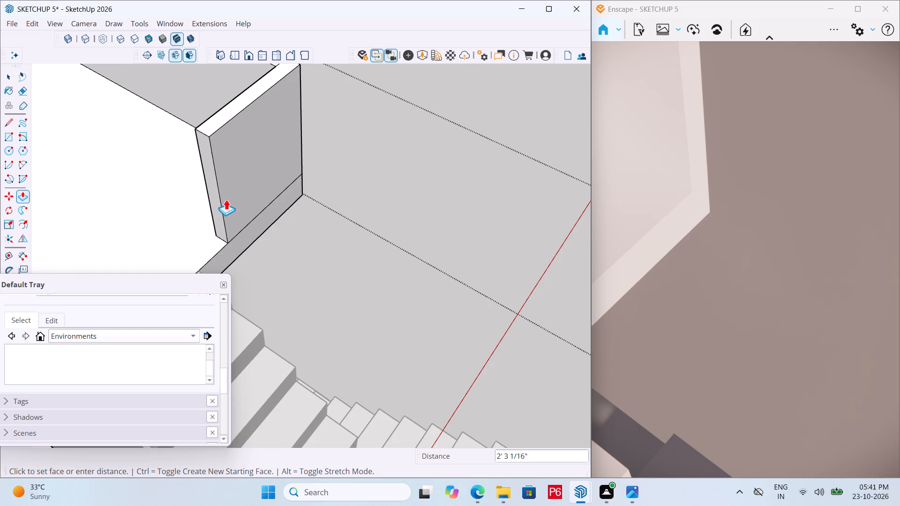
scroll(308, 116, down, 5)
click(240, 219)
scroll(348, 171, down, 4)
middle_drag(308, 182, 142, 185)
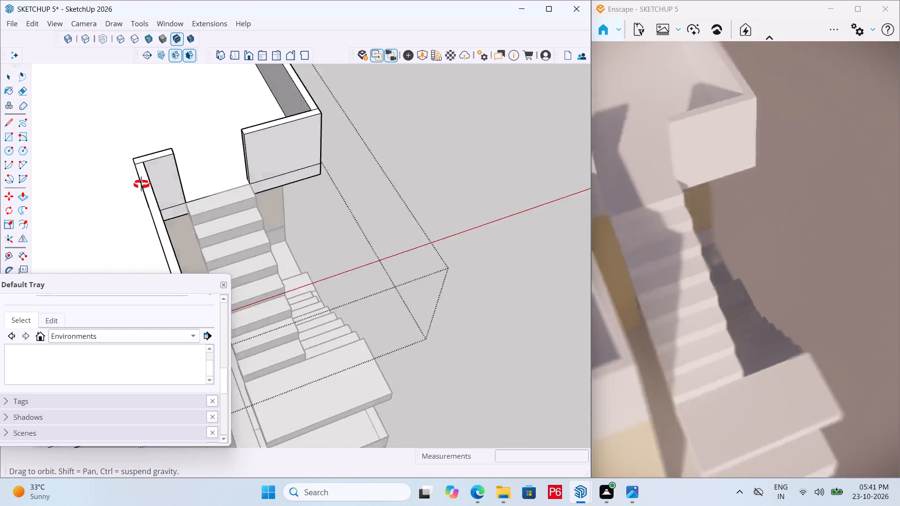
middle_drag(142, 185, 124, 175)
Leave the roof parapet group and save the model.
key(space)
click(400, 174)
key(ctrl+s)
key(ctrl+s)
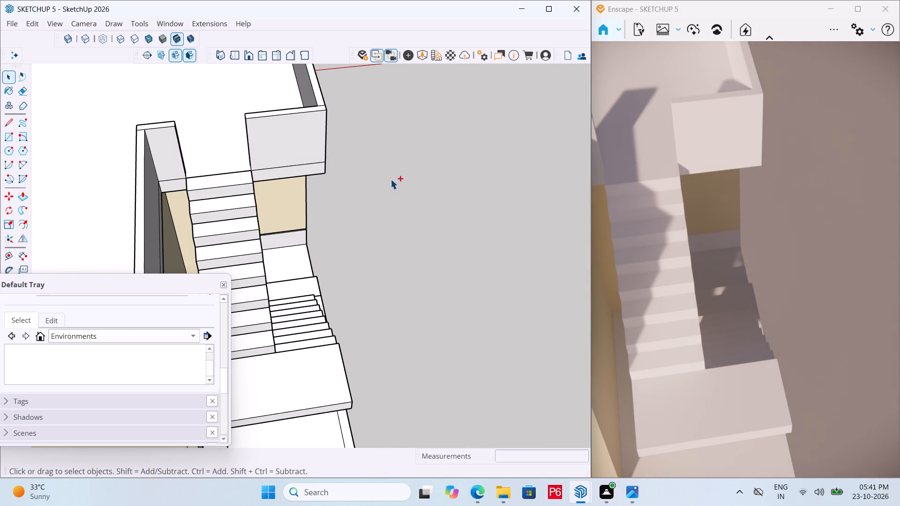
key(ctrl+s)
key(ctrl+s)
key(ctrl+s)
Inspect the whole house, the finished roof parapet and the stair opening from several angles.
middle_drag(367, 176, 166, 111)
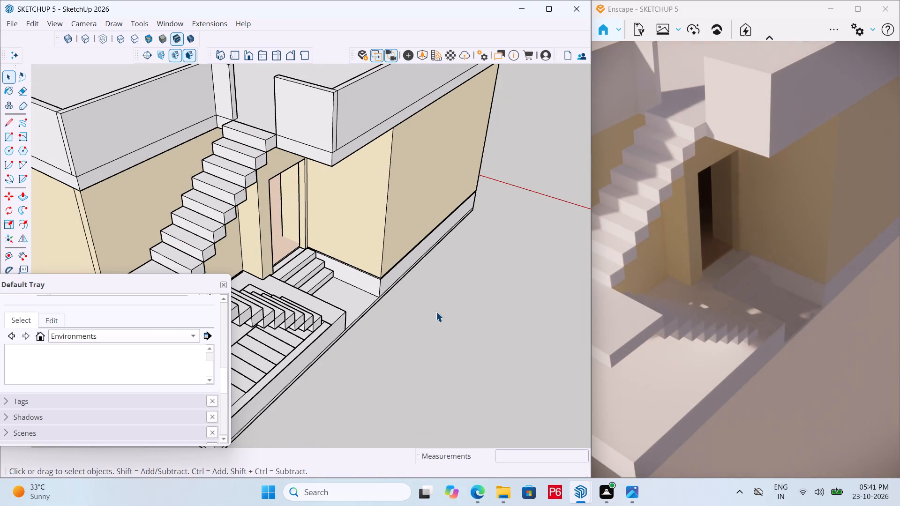
double_click(436, 311)
scroll(317, 246, down, 3)
middle_drag(283, 220, 174, 218)
scroll(277, 217, down, 1)
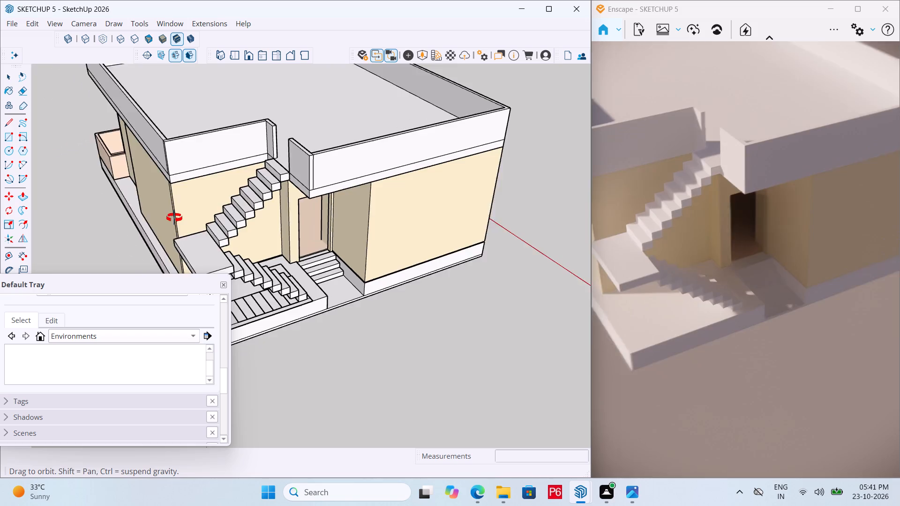
middle_drag(174, 218, 126, 224)
scroll(320, 217, down, 5)
middle_drag(260, 217, 224, 150)
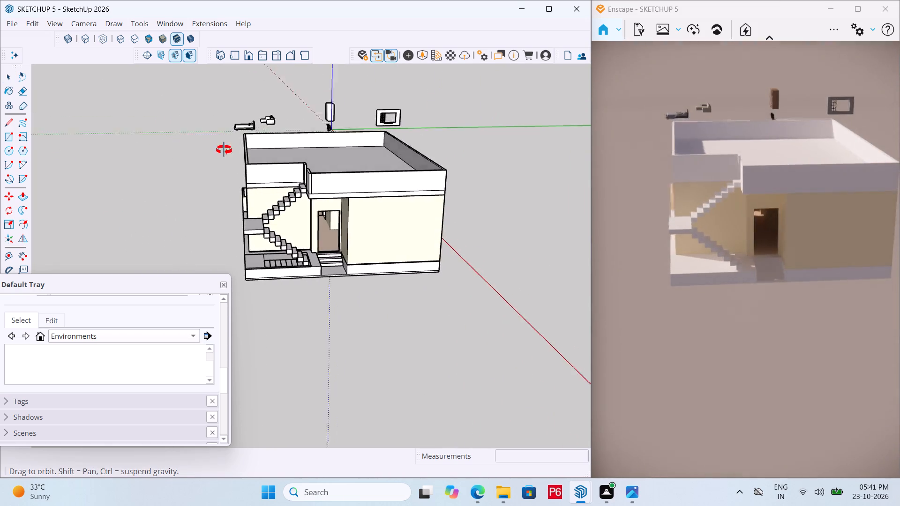
middle_drag(224, 150, 315, 207)
scroll(316, 250, up, 2)
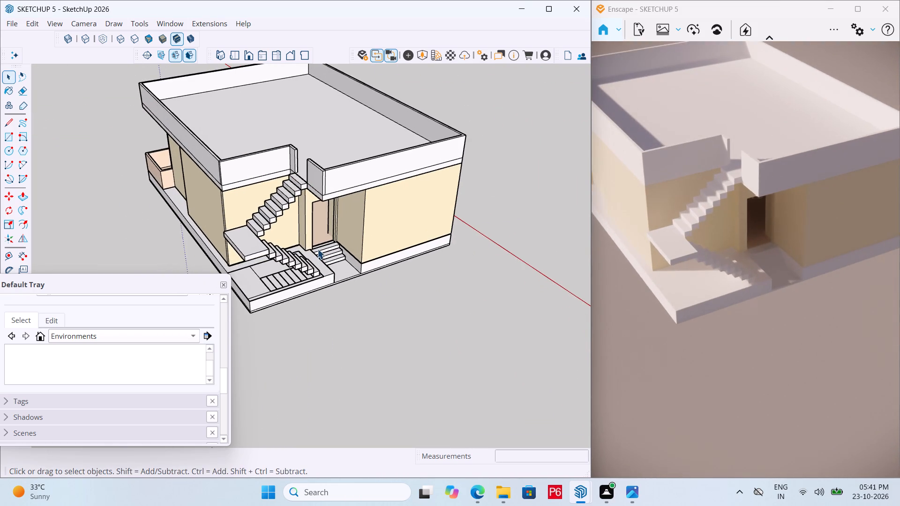
middle_drag(321, 237, 289, 190)
scroll(289, 190, up, 2)
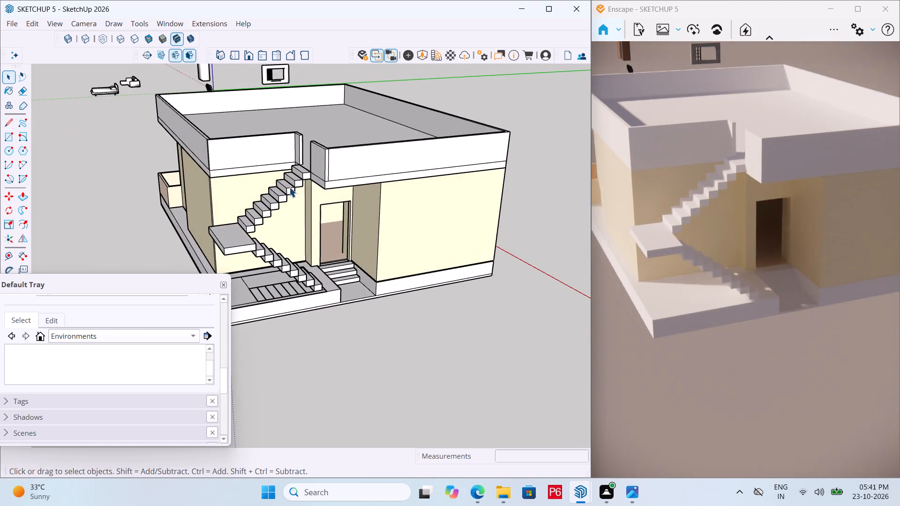
scroll(269, 154, up, 1)
middle_drag(272, 158, 373, 263)
scroll(274, 140, down, 5)
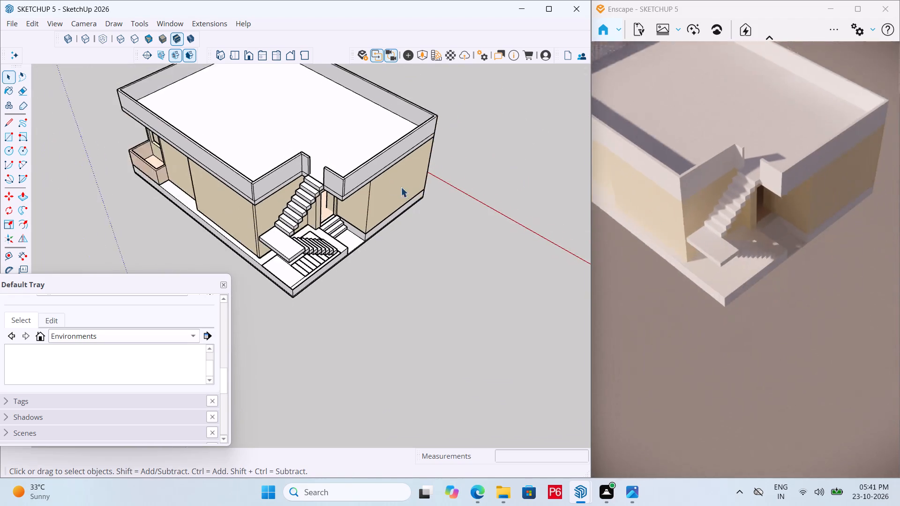
scroll(401, 187, down, 1)
middle_drag(232, 174, 5, 178)
middle_drag(180, 174, 330, 149)
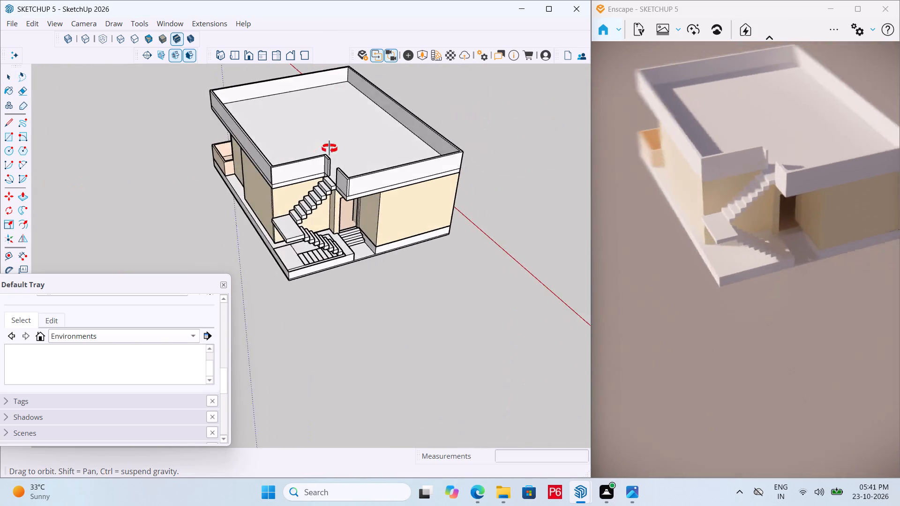
middle_drag(330, 149, 361, 148)
scroll(318, 123, up, 5)
scroll(339, 181, up, 5)
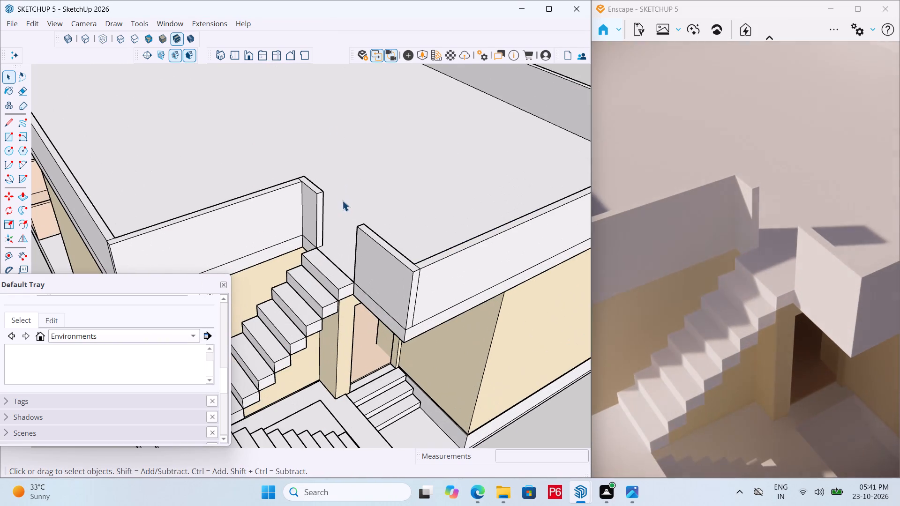
middle_drag(328, 246, 561, 171)
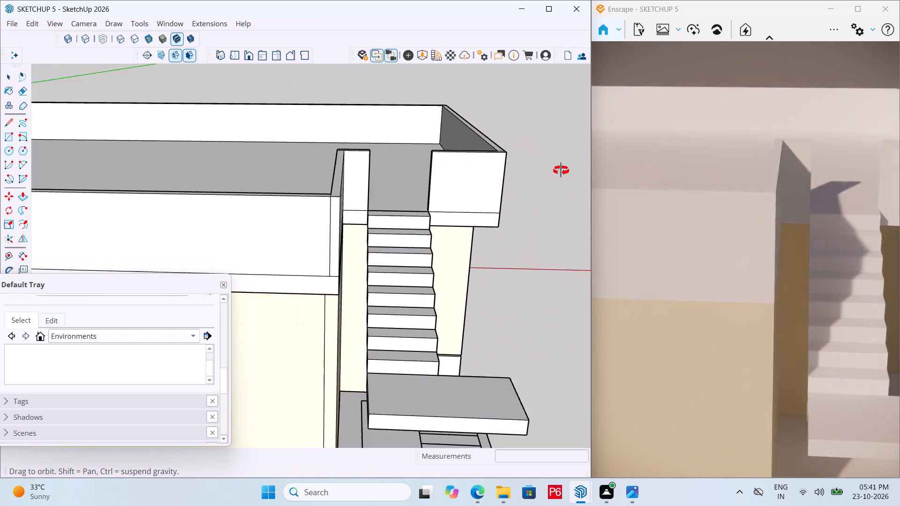
middle_drag(561, 171, 300, 179)
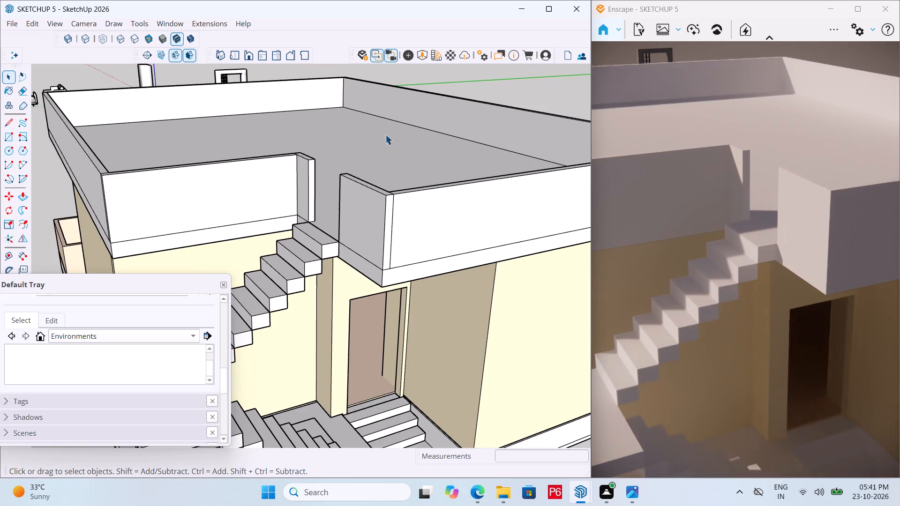
scroll(457, 137, down, 7)
middle_drag(416, 177, 305, 250)
Examine the lower stair flight and its bottom steps up close.
scroll(362, 307, up, 7)
middle_drag(412, 330, 310, 328)
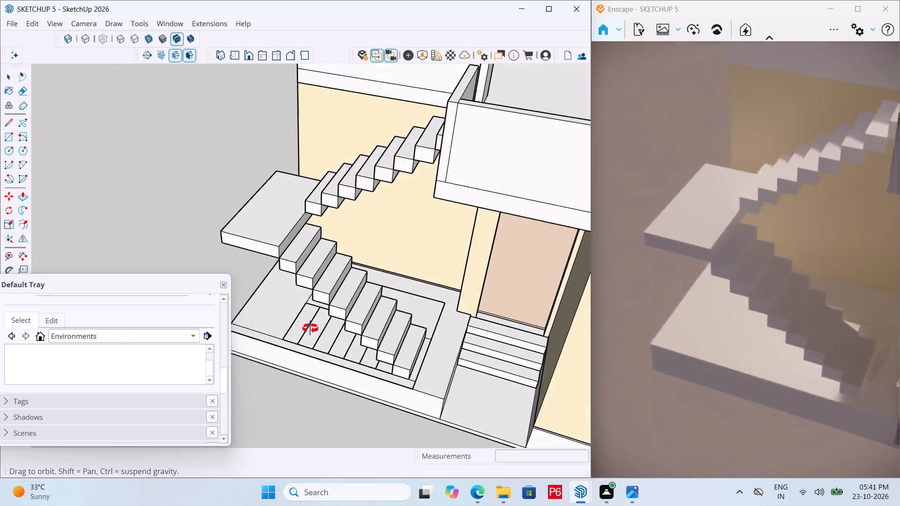
middle_drag(310, 328, 286, 349)
scroll(351, 369, up, 4)
scroll(341, 246, down, 5)
scroll(370, 313, up, 1)
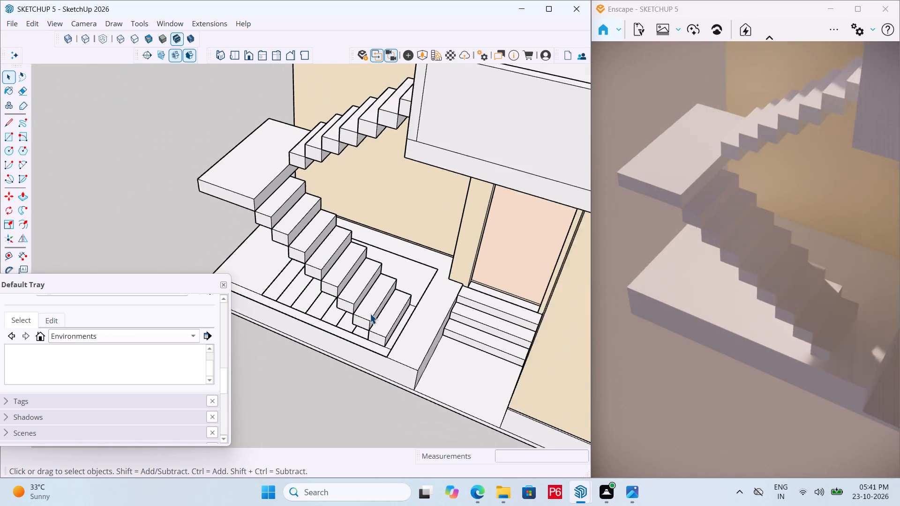
scroll(370, 313, up, 1)
click(383, 305)
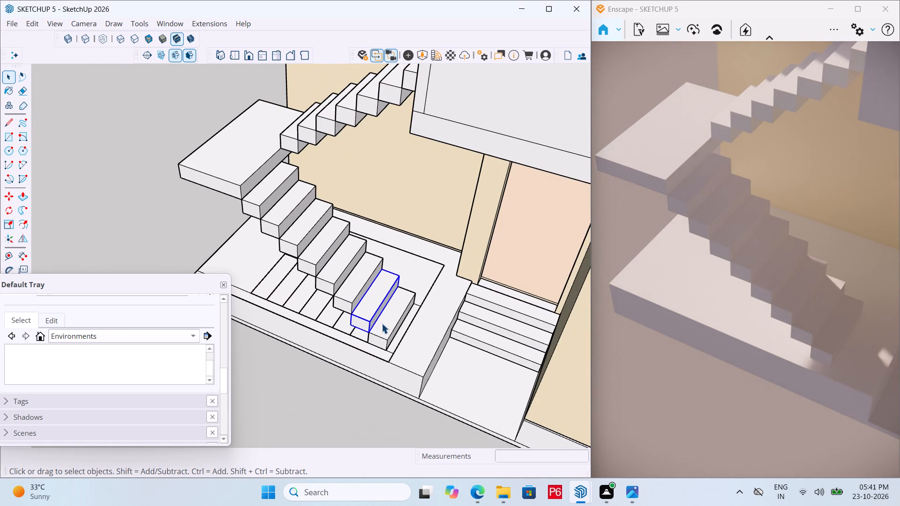
click(382, 323)
scroll(268, 227, down, 5)
click(305, 330)
Draw a circle of about 1" radius on top of the bottom step near its outer end.
scroll(343, 297, up, 8)
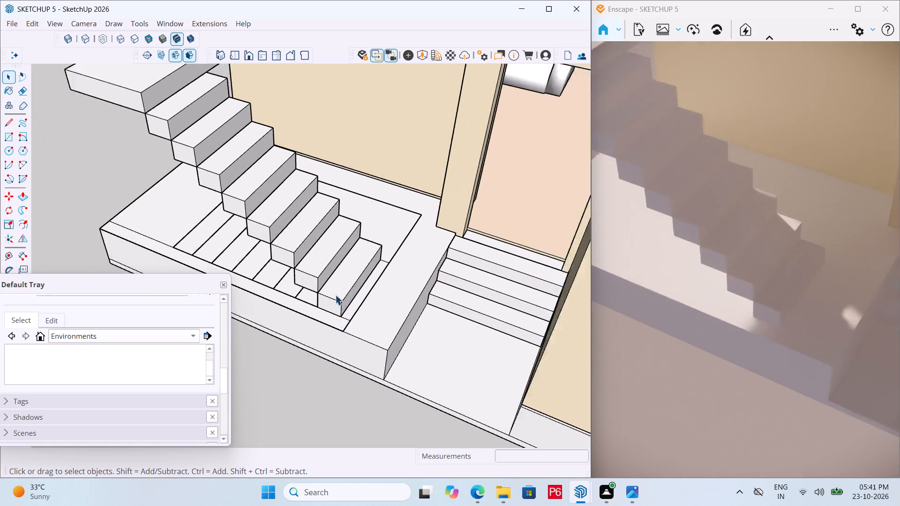
scroll(335, 295, up, 2)
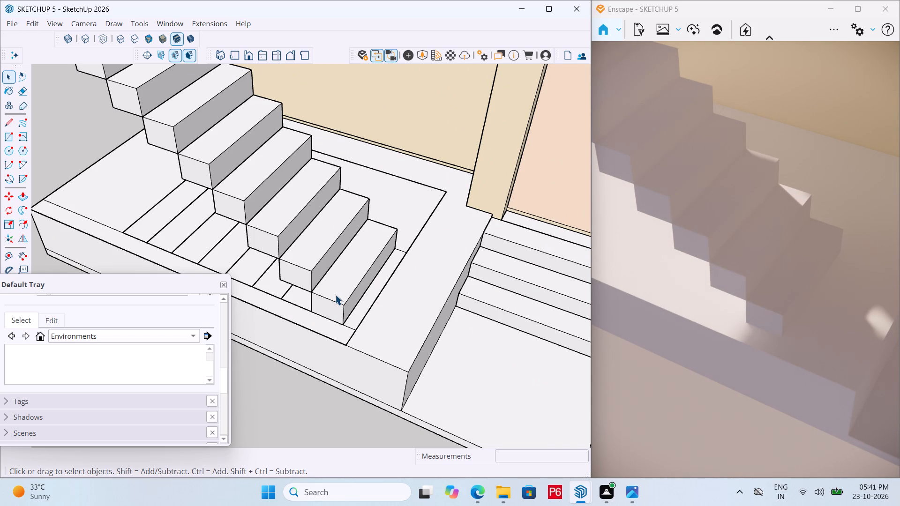
key(c)
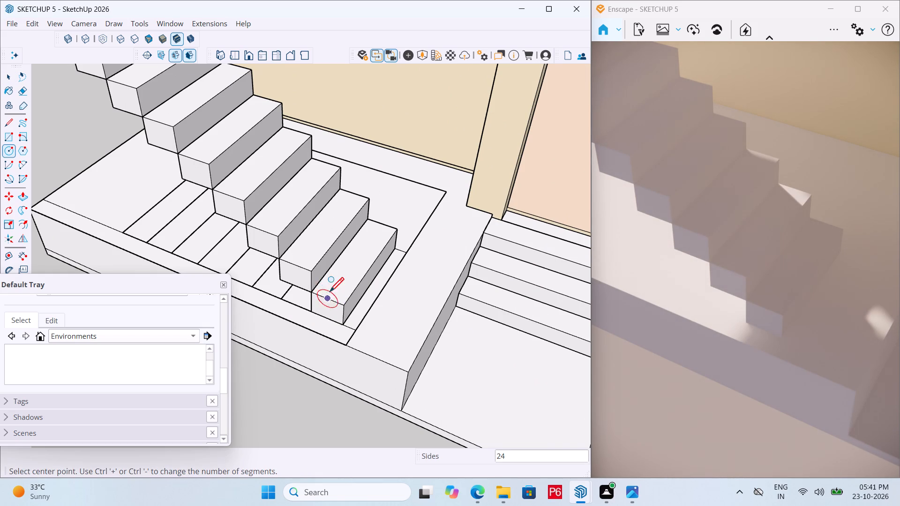
scroll(330, 293, up, 10)
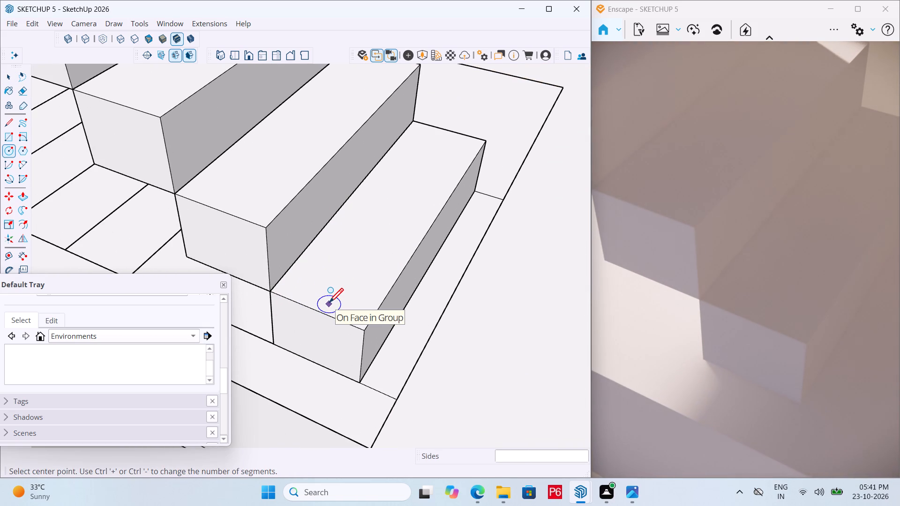
click(329, 304)
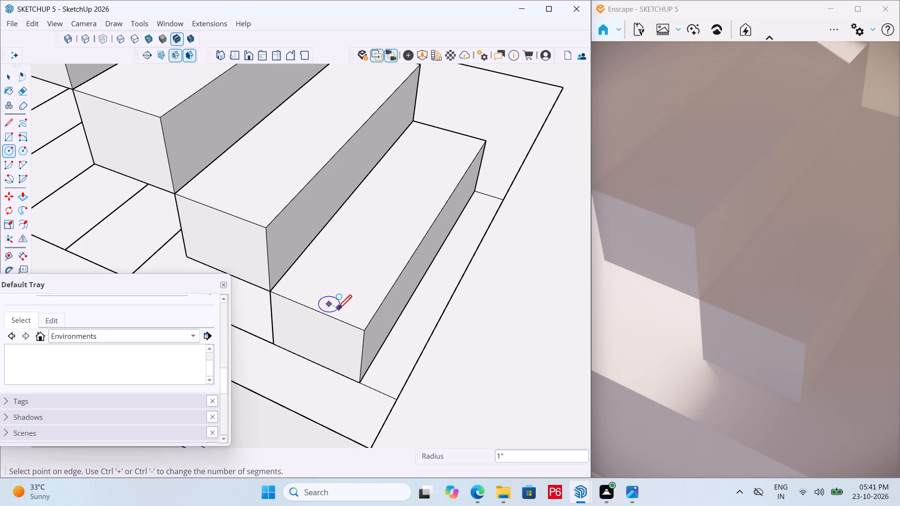
click(337, 311)
Turn the circle and its face into a component with the default settings.
key(space)
double_click(329, 305)
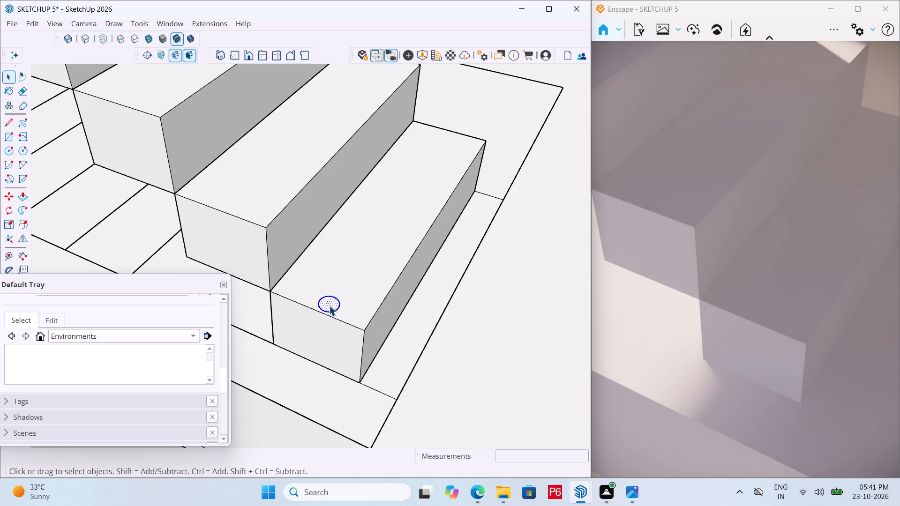
right_click(329, 305)
click(414, 155)
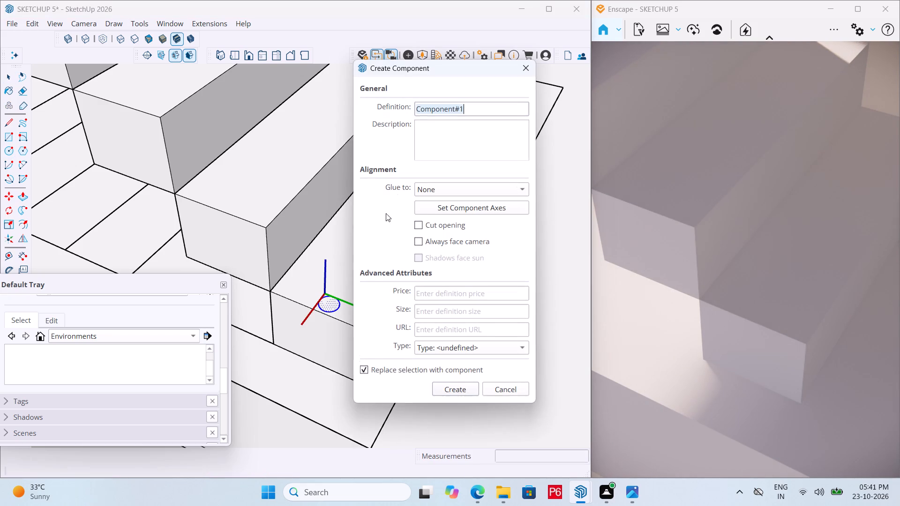
click(458, 388)
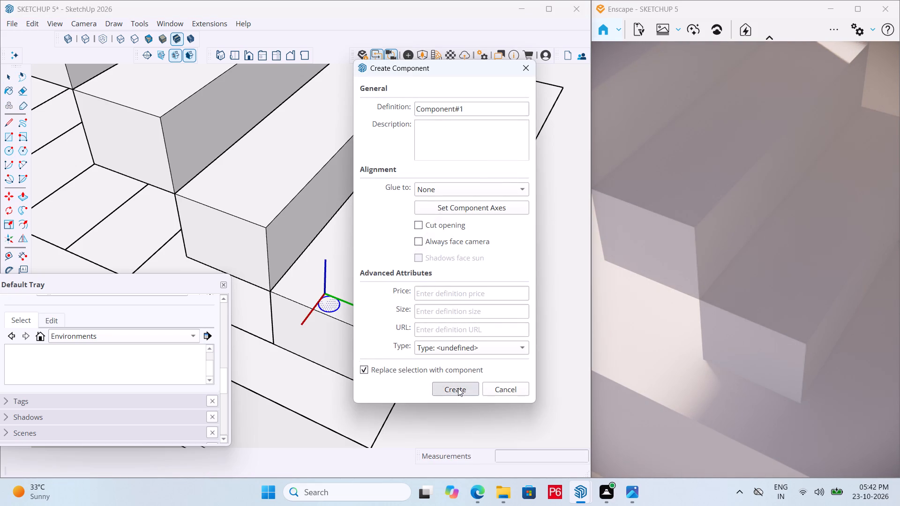
Copy the circle component from the bottom step onto the second step, about 1' 5/8" away near its outer end.
key(m)
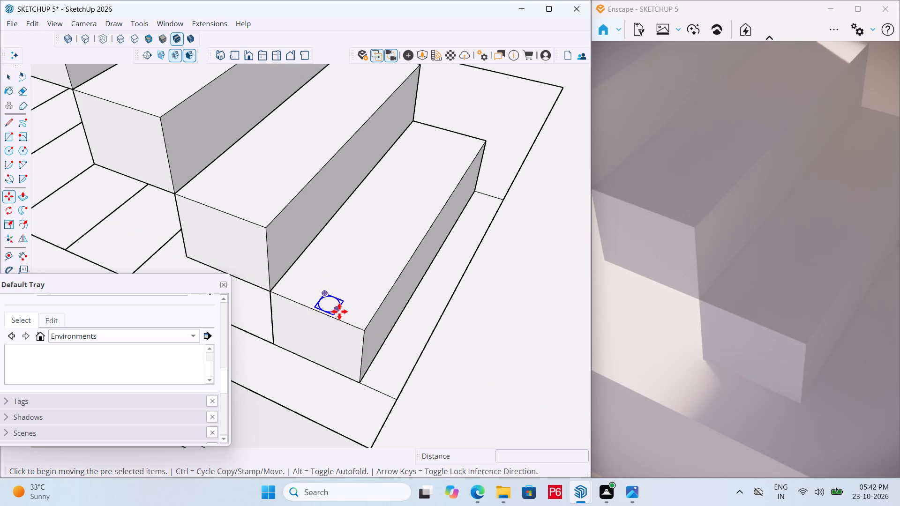
scroll(326, 294, up, 6)
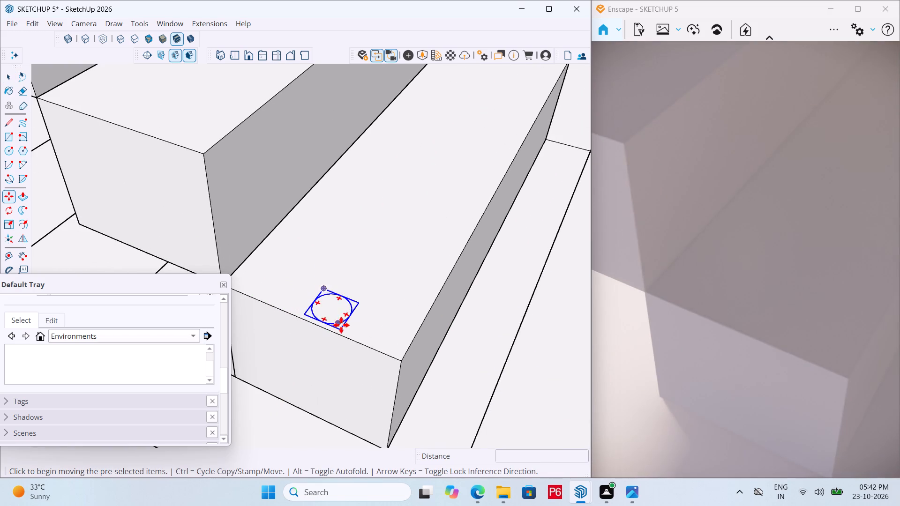
click(343, 329)
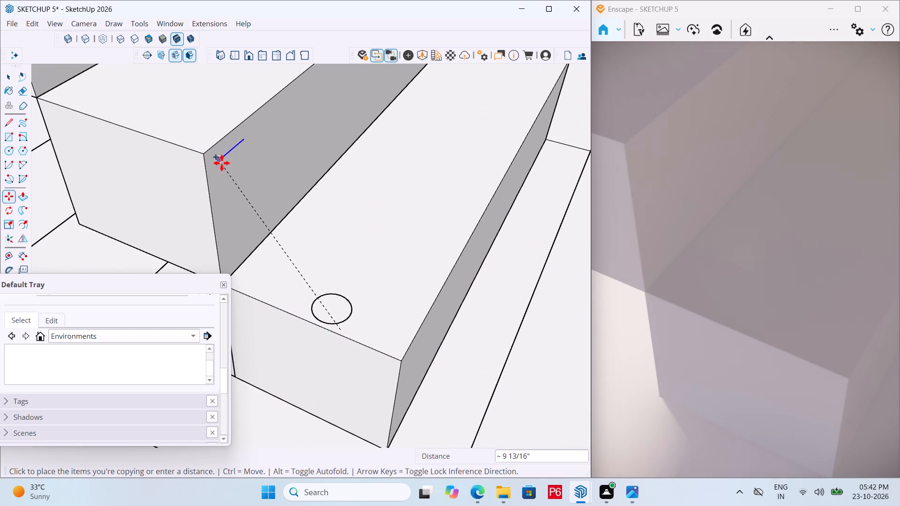
scroll(315, 210, down, 6)
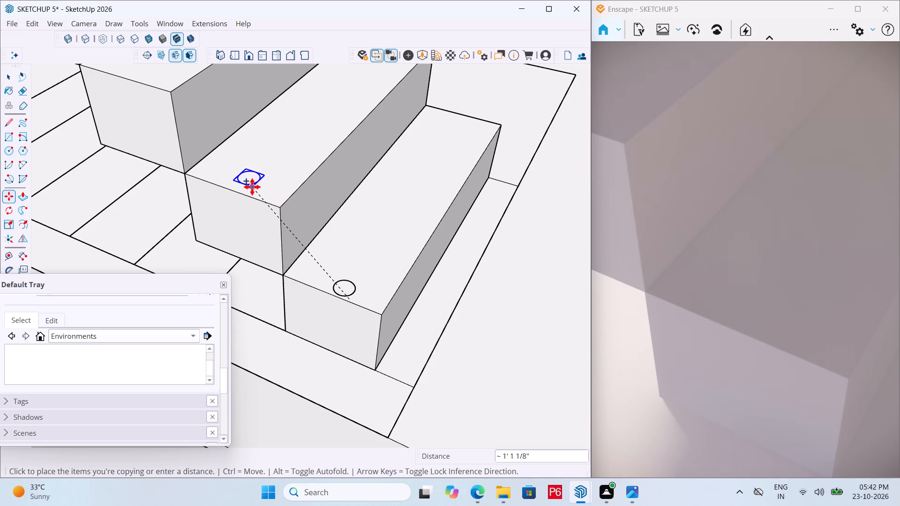
middle_drag(260, 180, 109, 197)
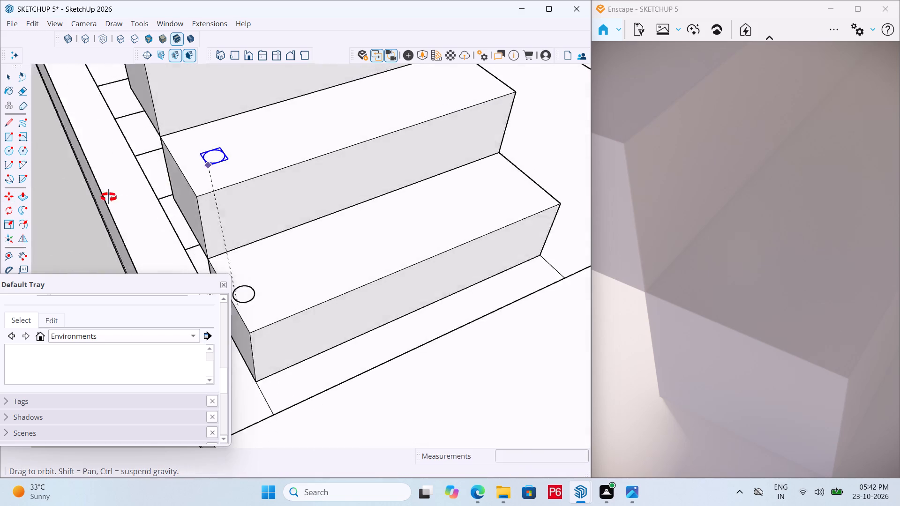
middle_drag(109, 197, 62, 197)
middle_drag(233, 167, 119, 130)
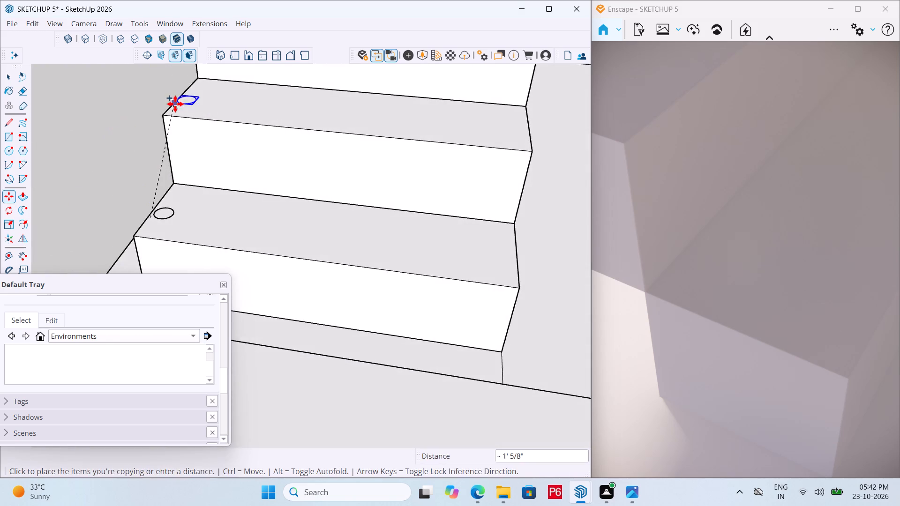
middle_drag(179, 107, 268, 129)
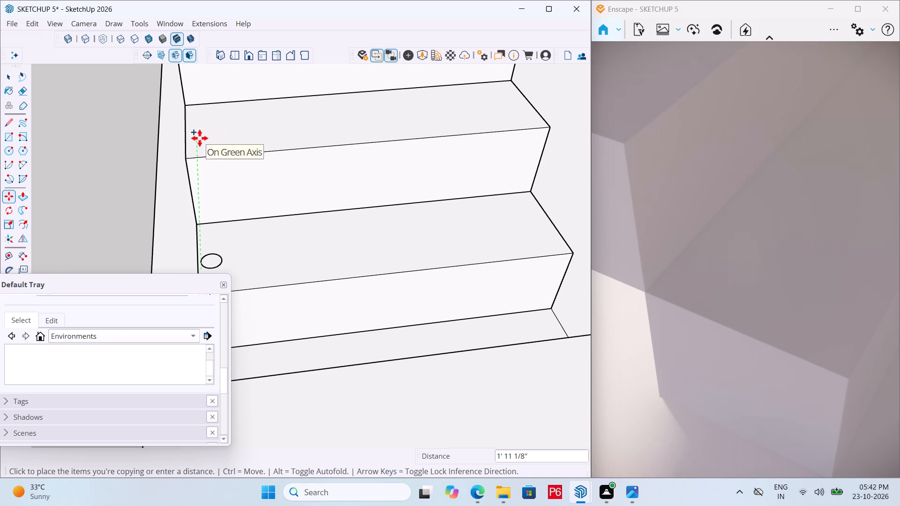
middle_drag(198, 139, 364, 168)
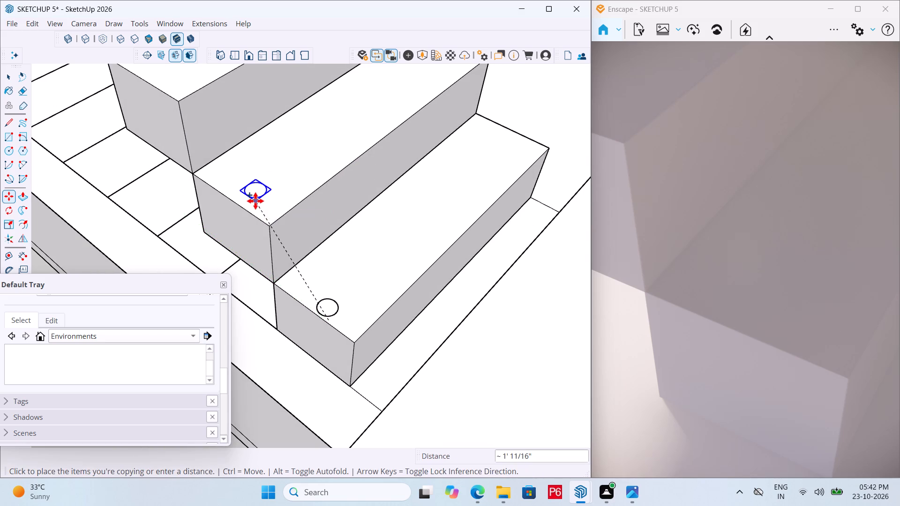
click(255, 202)
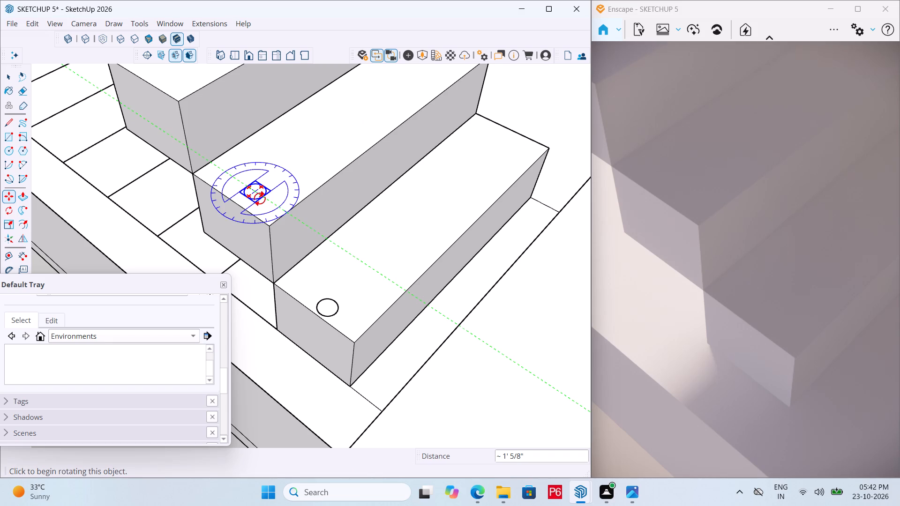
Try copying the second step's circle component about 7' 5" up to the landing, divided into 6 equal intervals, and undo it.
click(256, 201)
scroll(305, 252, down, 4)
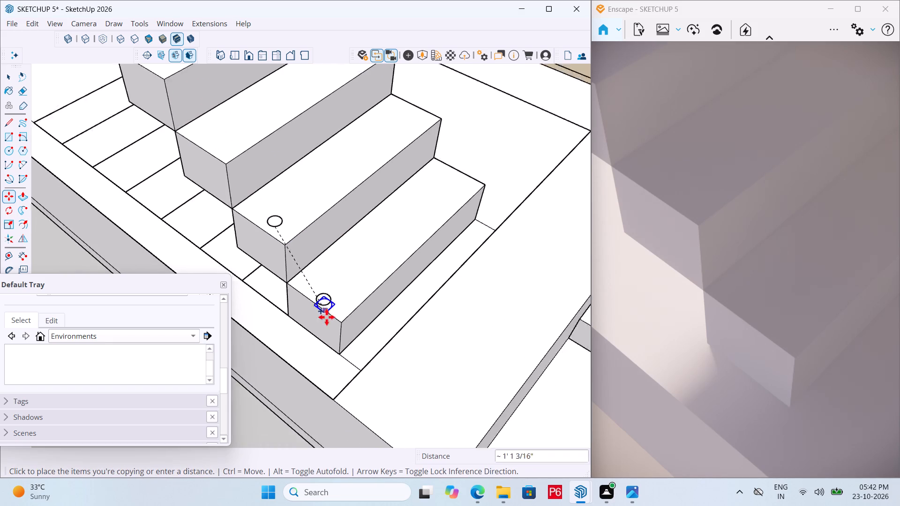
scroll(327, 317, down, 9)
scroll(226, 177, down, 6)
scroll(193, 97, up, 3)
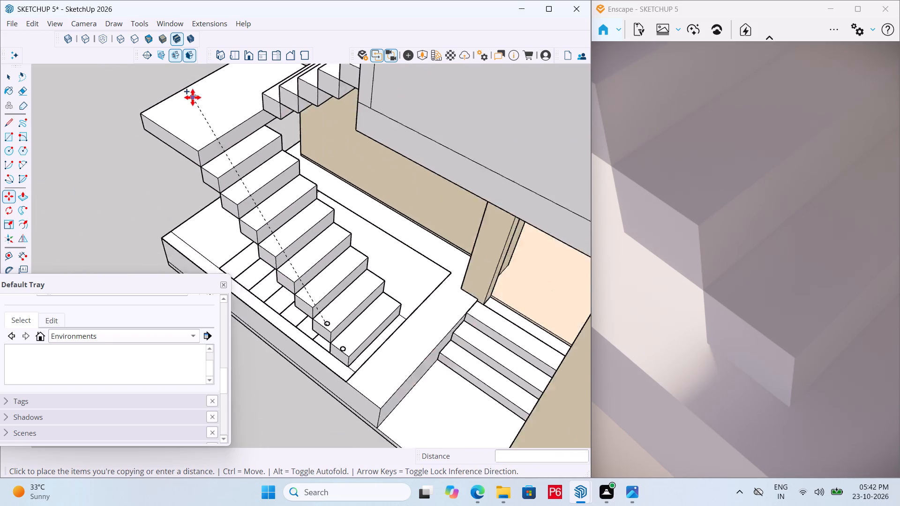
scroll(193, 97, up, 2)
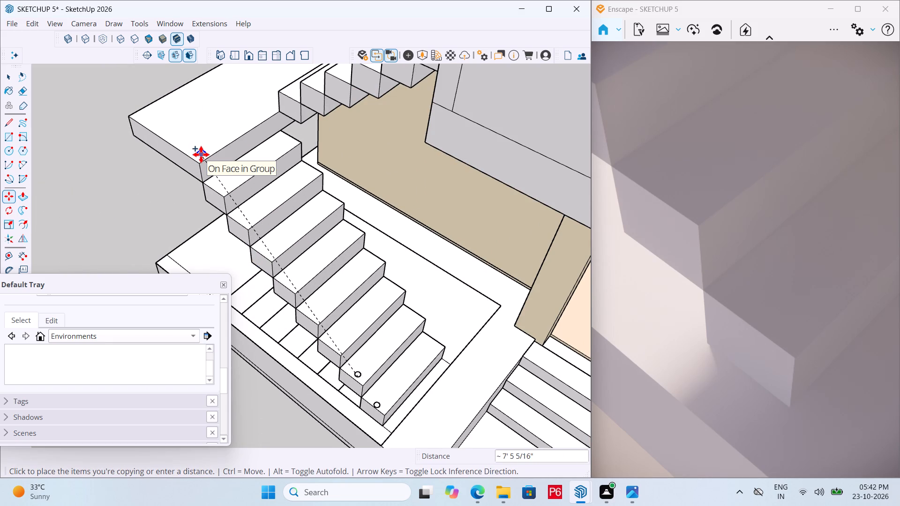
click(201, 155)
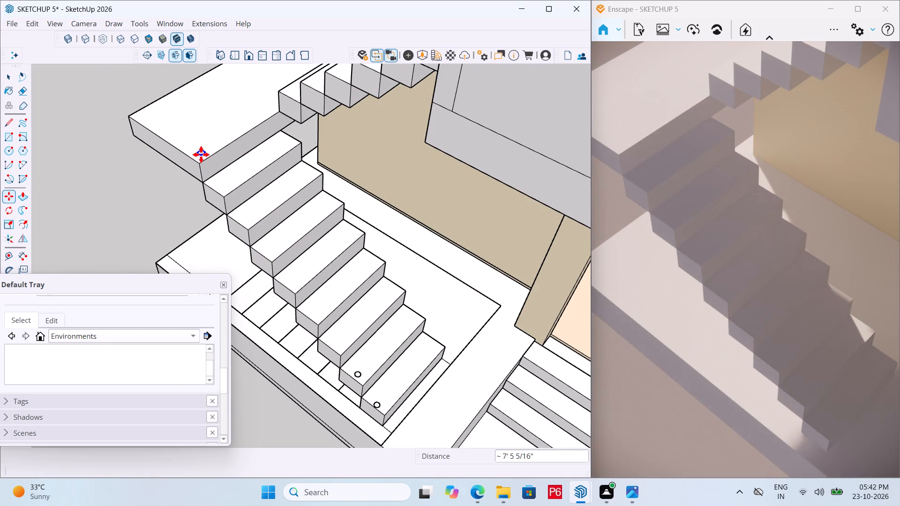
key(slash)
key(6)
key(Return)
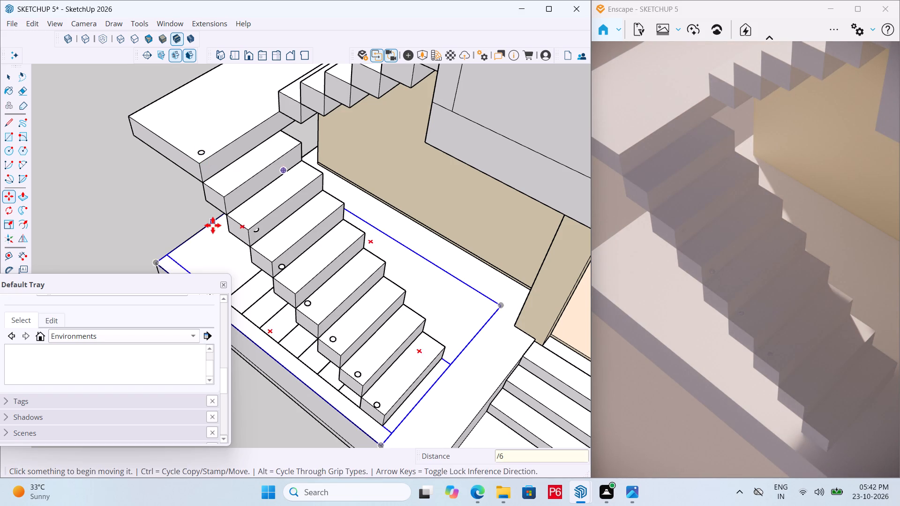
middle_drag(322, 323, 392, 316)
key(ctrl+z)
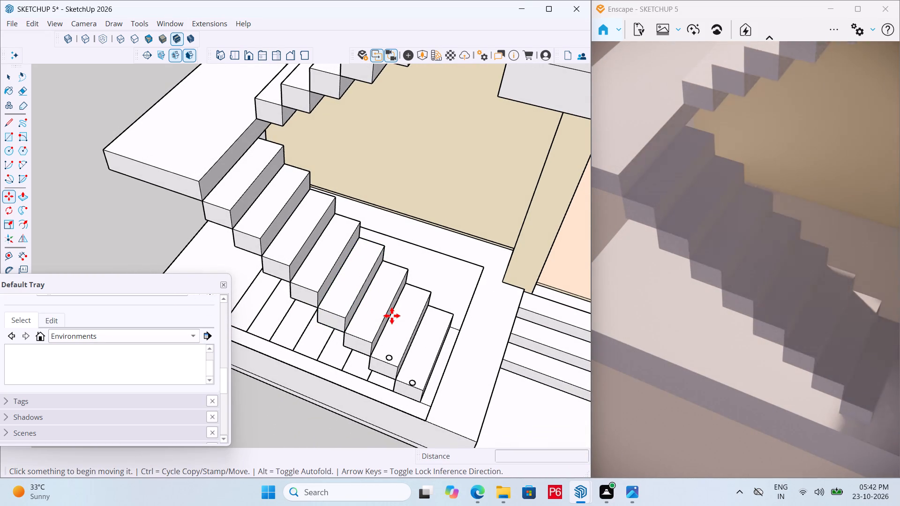
Copy the circle component from the second step onto the third step, near its outer end.
scroll(413, 374, up, 5)
key(space)
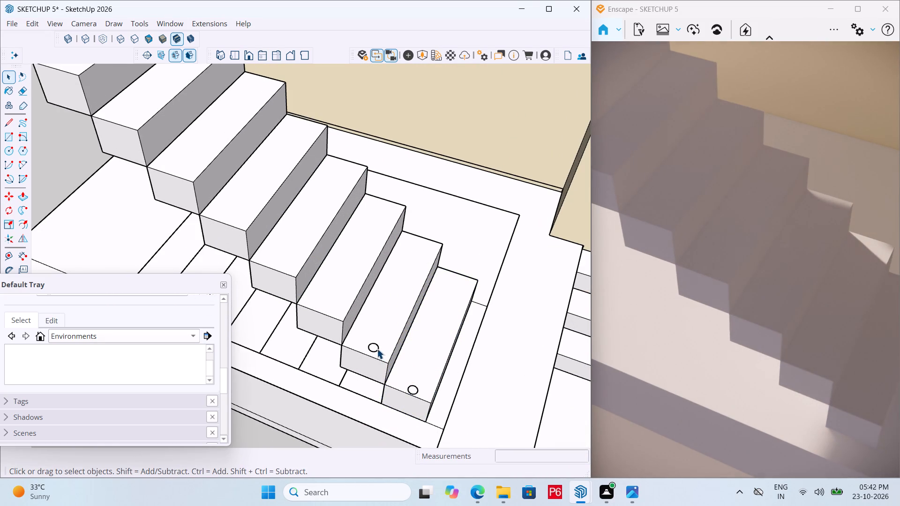
click(376, 348)
scroll(386, 351, up, 4)
key(m)
scroll(382, 350, up, 4)
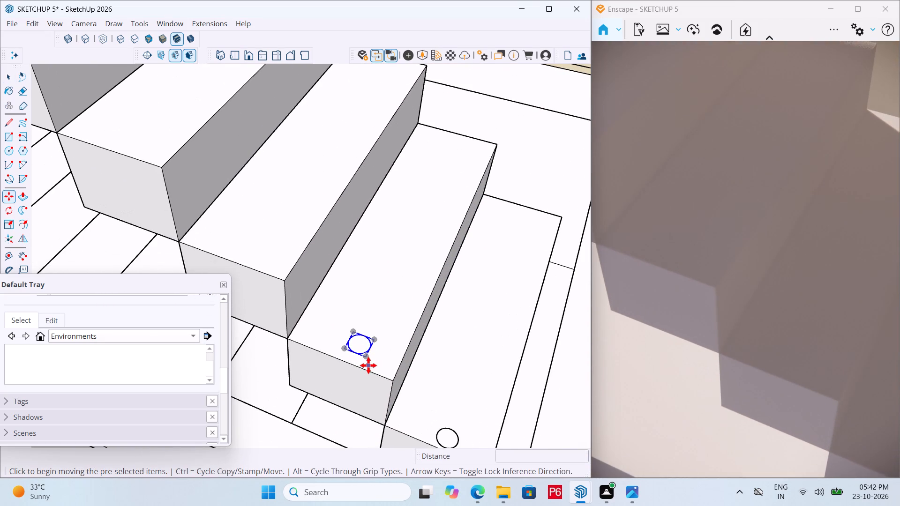
double_click(368, 358)
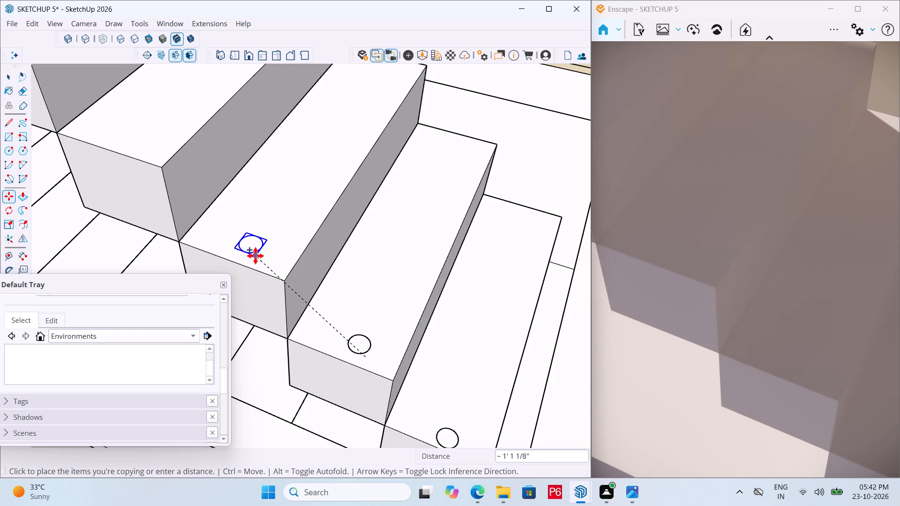
click(251, 261)
click(253, 260)
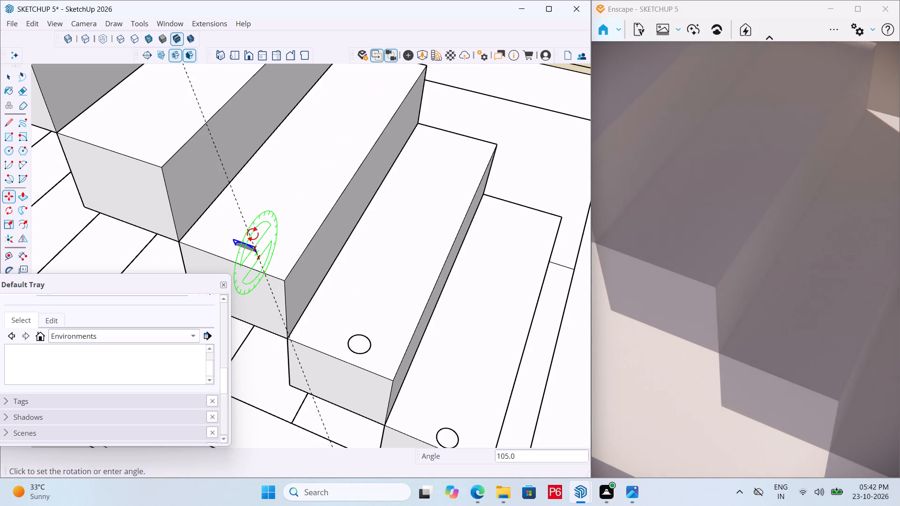
key(Escape)
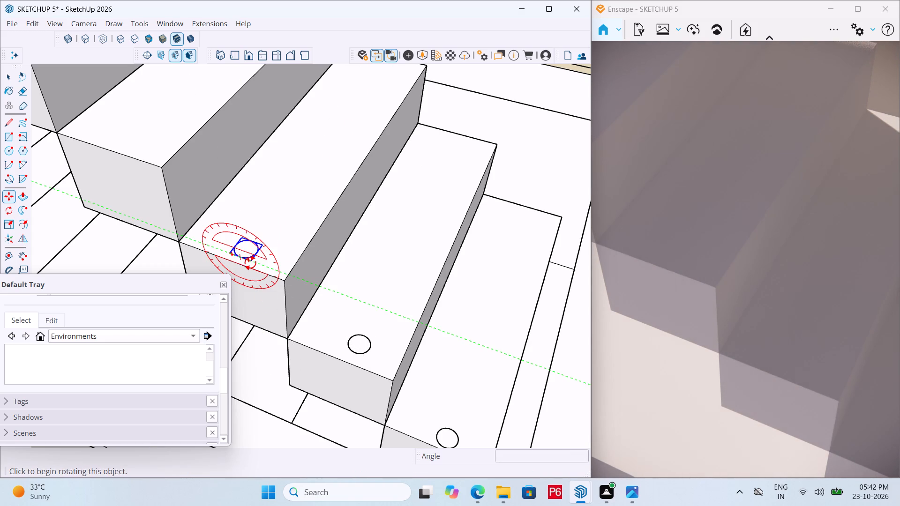
Copy the circle component up the flight onto the fourth and fifth steps, each about 1' 1" from the previous circle.
key(m)
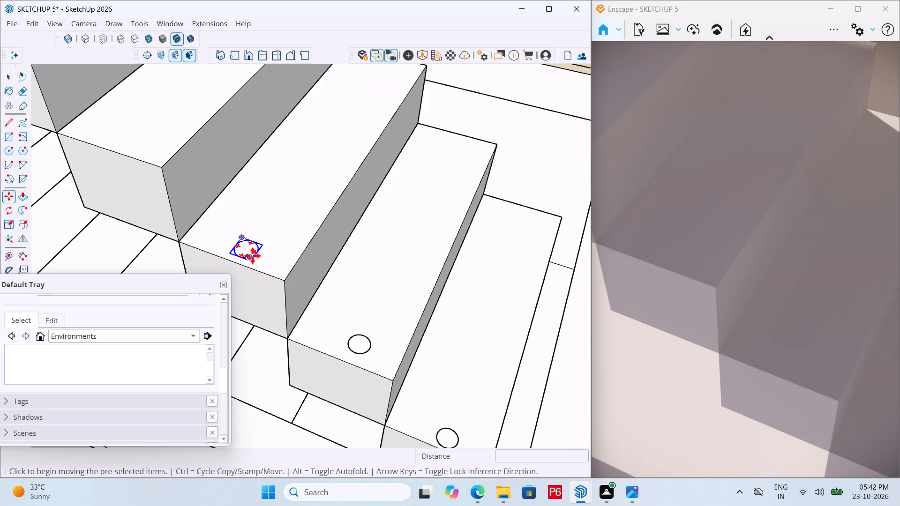
key(m)
click(252, 257)
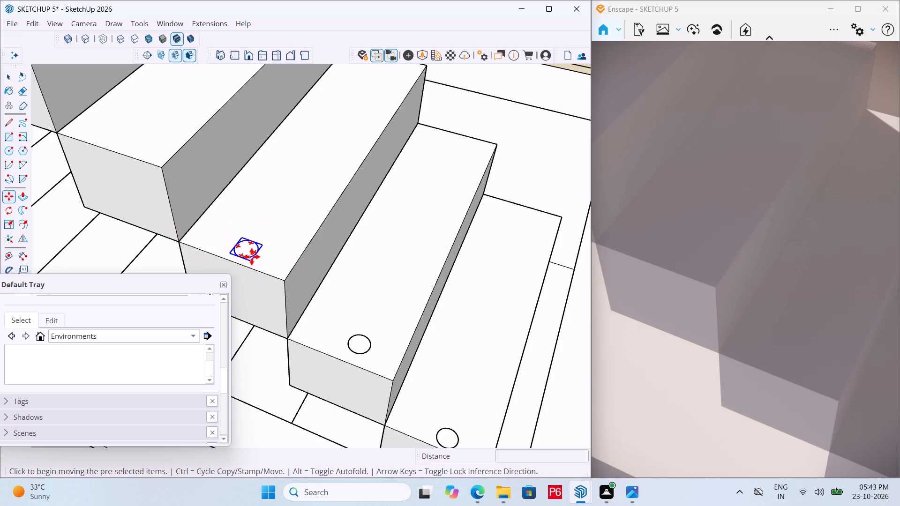
scroll(348, 254, down, 6)
scroll(264, 210, up, 5)
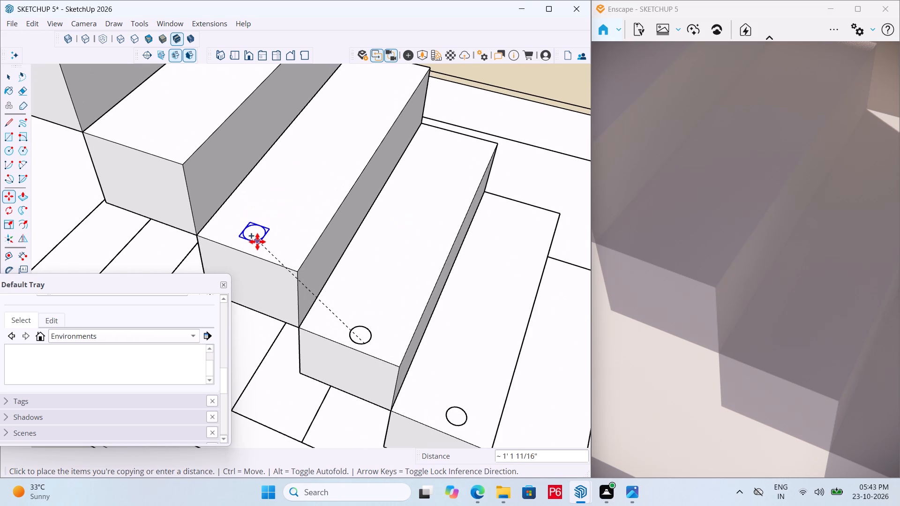
click(259, 249)
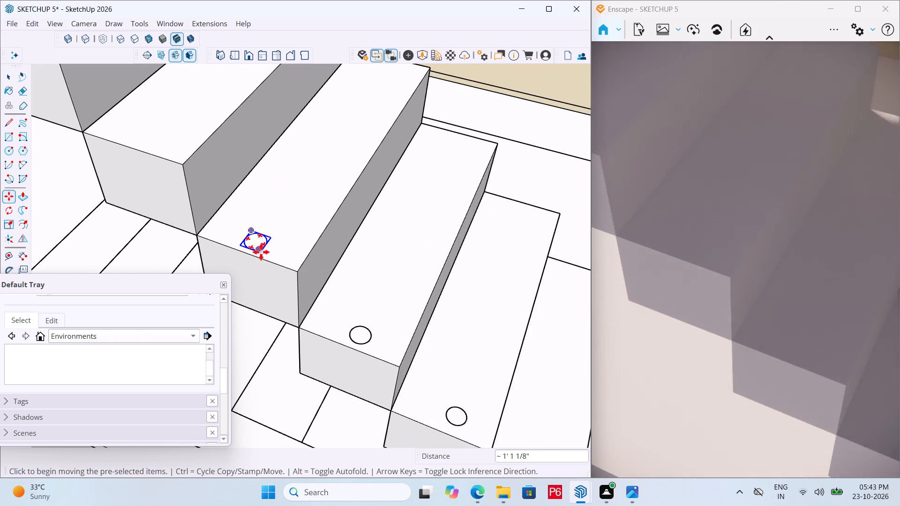
click(259, 251)
scroll(330, 300, down, 6)
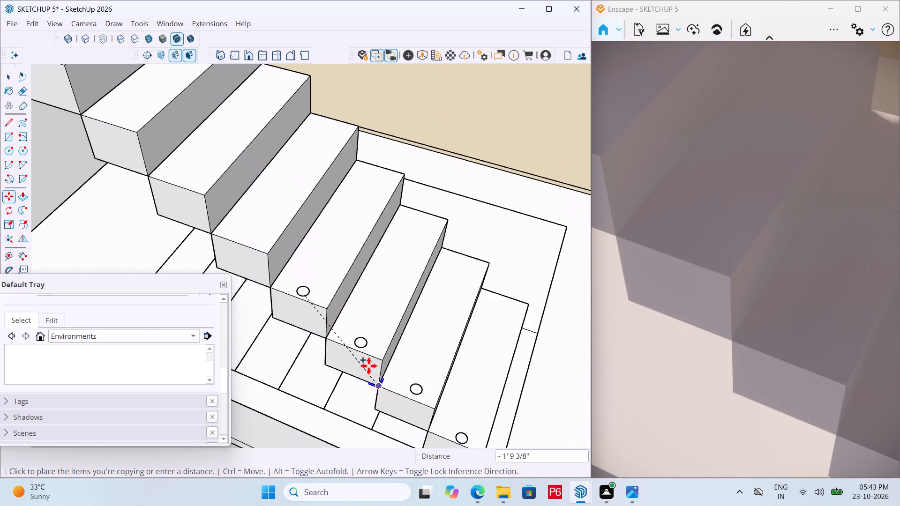
scroll(270, 220, up, 6)
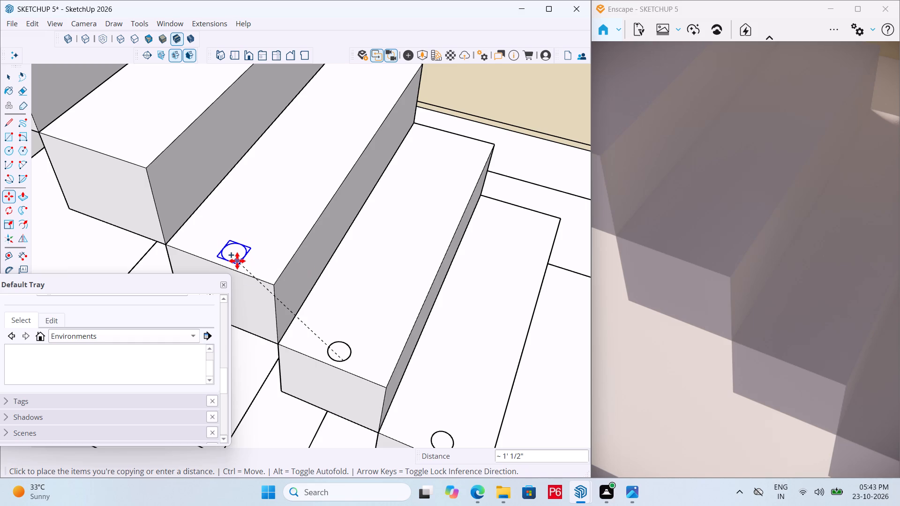
click(237, 261)
Copy the circle component from the fifth step onto the sixth and seventh steps, near their outer ends.
click(238, 264)
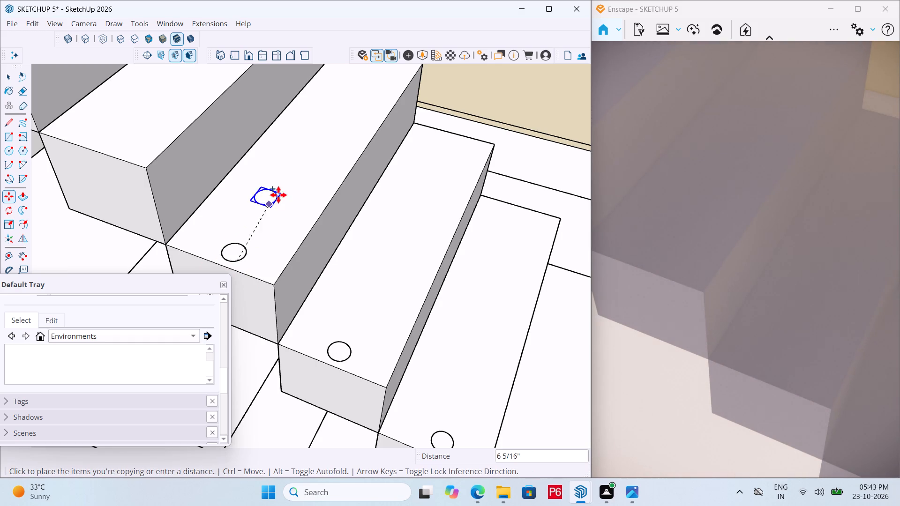
scroll(333, 217, down, 7)
scroll(268, 195, up, 10)
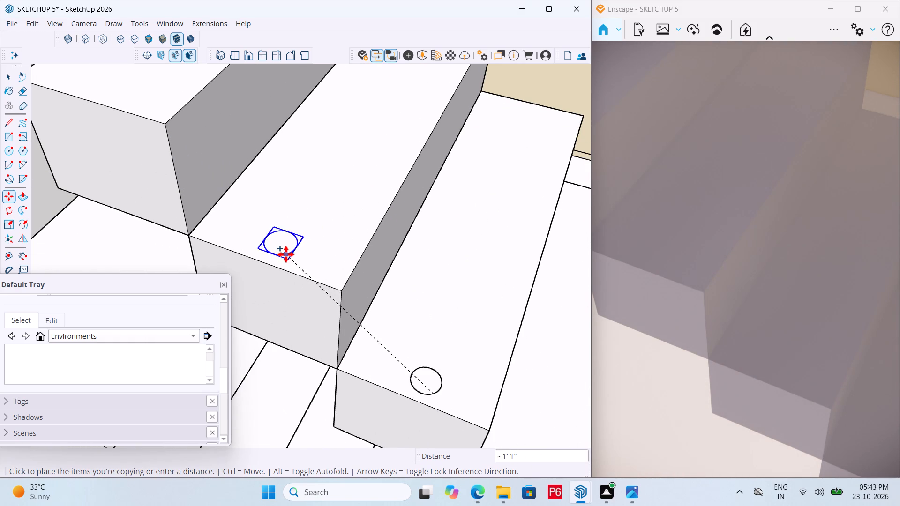
click(281, 259)
click(281, 263)
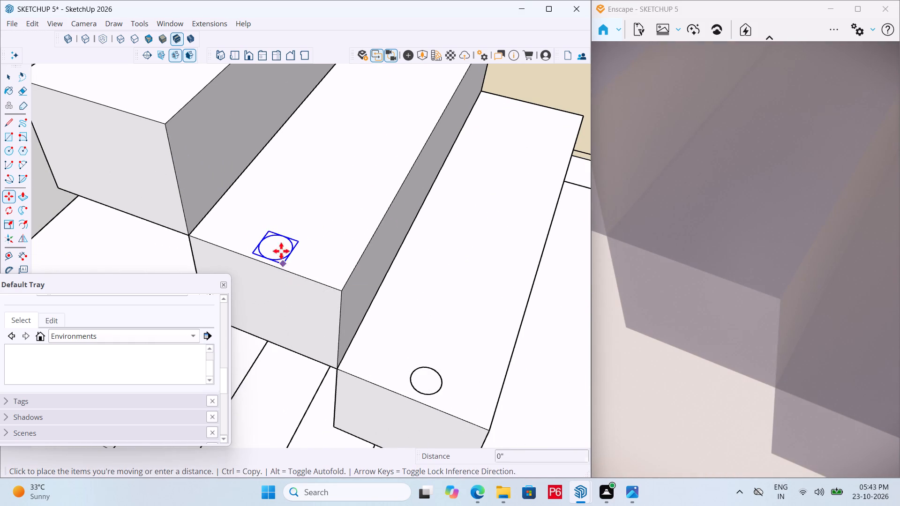
scroll(293, 225, down, 7)
scroll(228, 164, up, 5)
scroll(196, 192, up, 4)
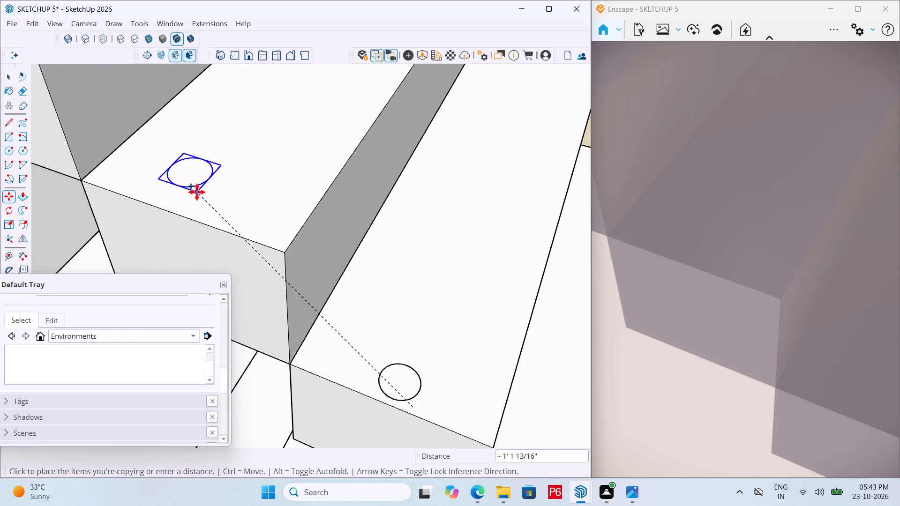
click(206, 211)
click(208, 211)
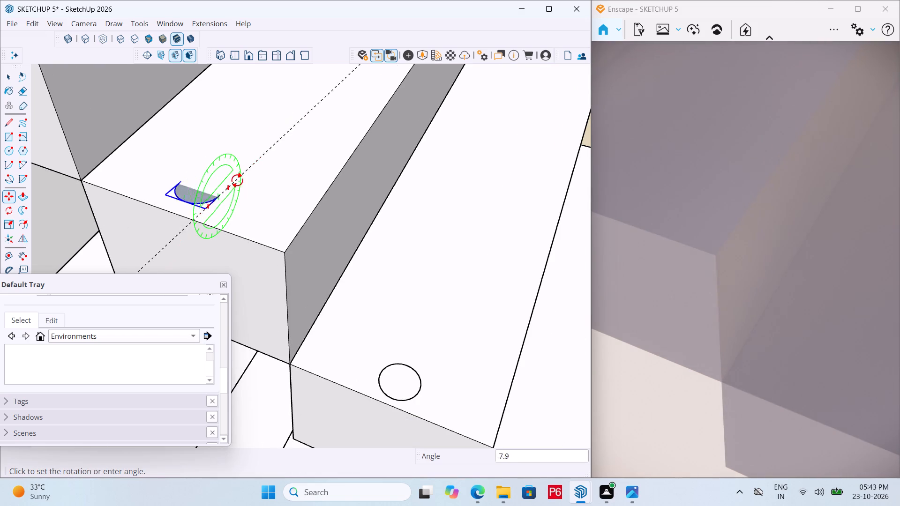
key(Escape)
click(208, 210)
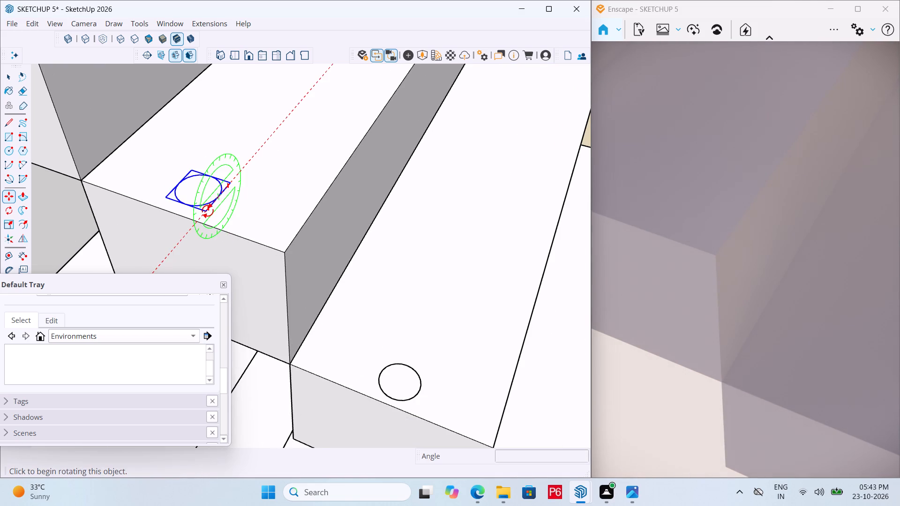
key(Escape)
Copy the circle component from the seventh step onto the eighth step, about 1' away near its outer end.
key(m)
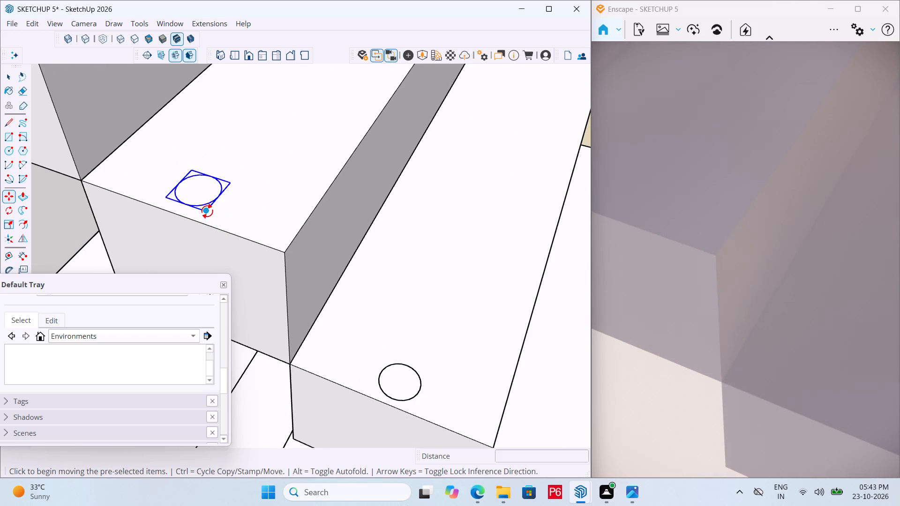
click(207, 212)
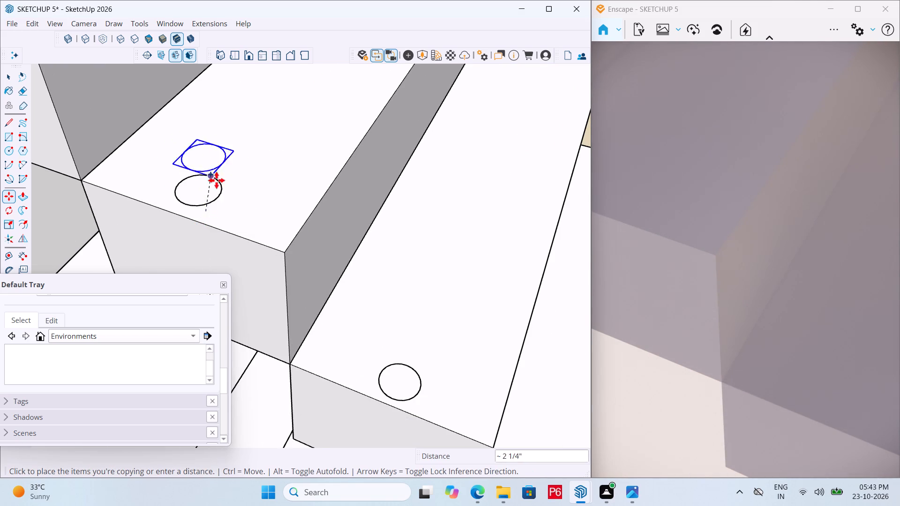
scroll(241, 208, down, 7)
scroll(278, 330, down, 7)
scroll(238, 269, up, 6)
scroll(310, 234, down, 5)
scroll(279, 257, up, 5)
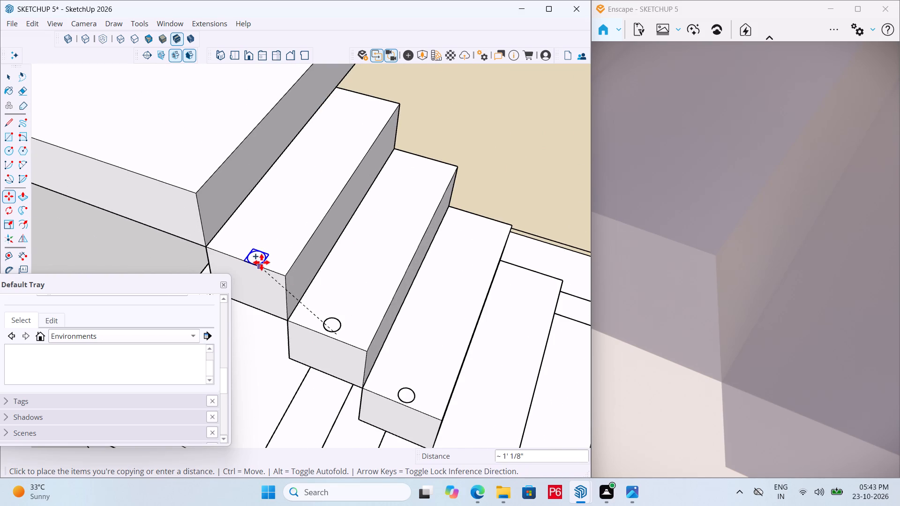
scroll(262, 259, up, 4)
click(260, 263)
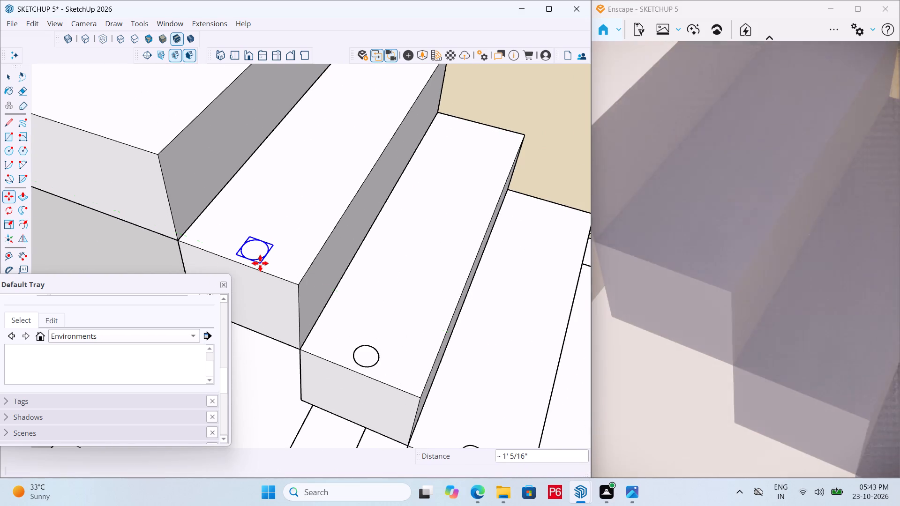
Copy the circle component from the eighth step onto the adjacent corner of the landing, about 11" away.
click(262, 261)
scroll(304, 230, down, 3)
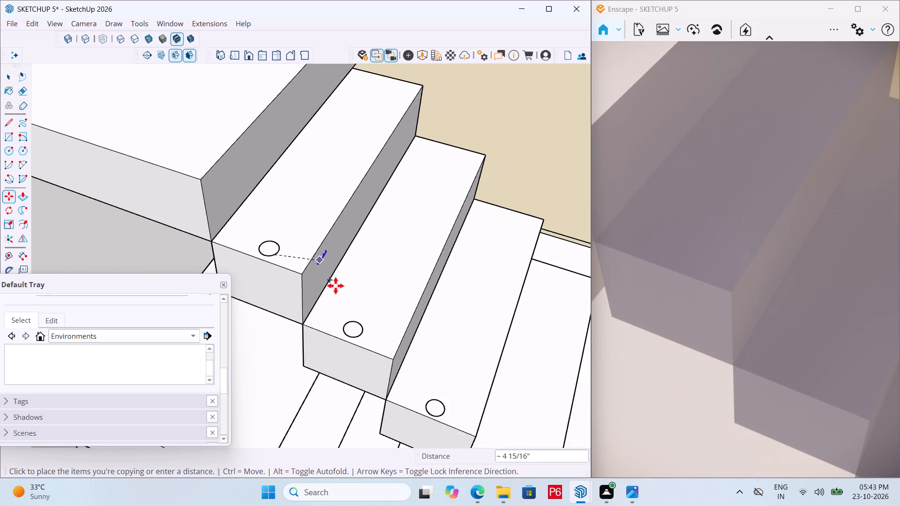
scroll(336, 286, down, 3)
scroll(227, 193, up, 5)
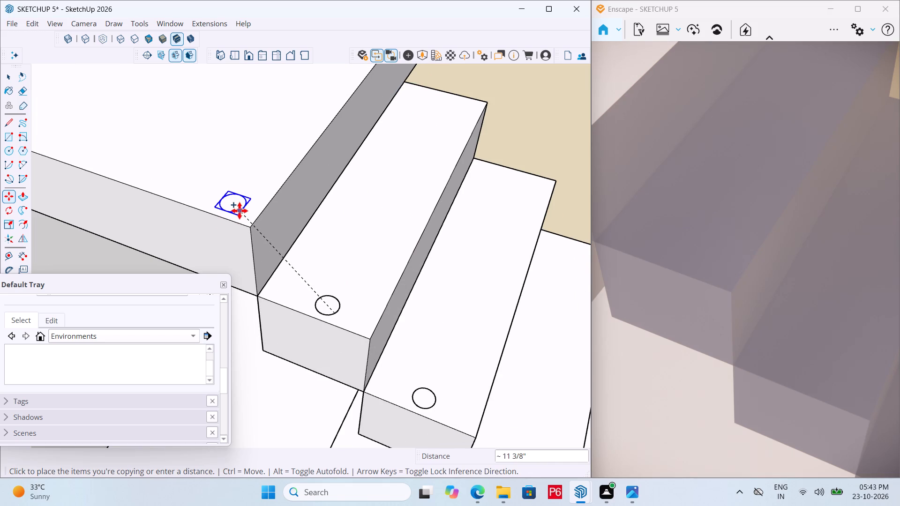
click(239, 213)
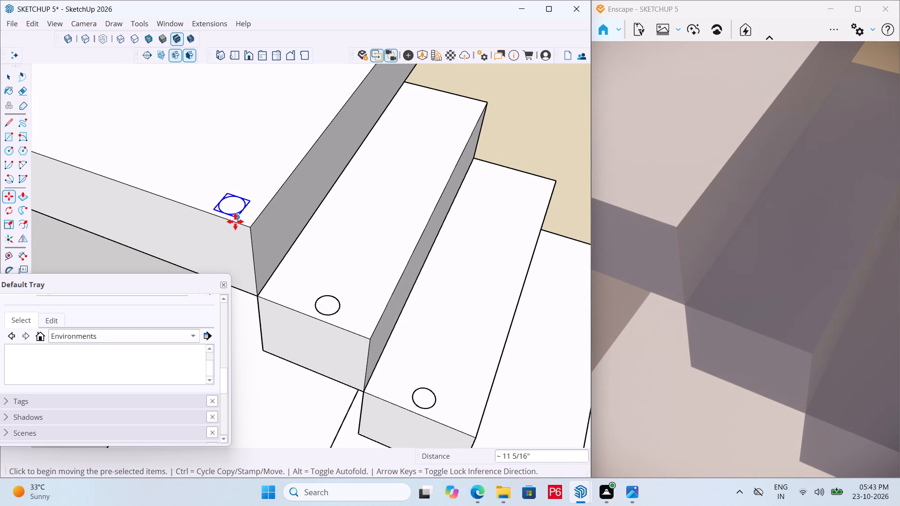
Copy the landing's circle component along the landing edge to its next outer corner, about 2' 8" away.
scroll(236, 216, up, 4)
click(239, 219)
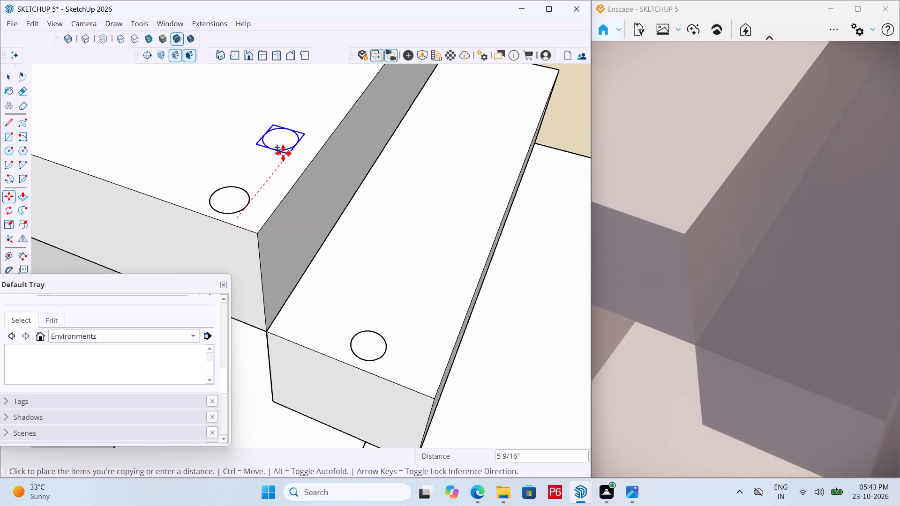
scroll(254, 185, down, 6)
scroll(234, 272, down, 7)
scroll(288, 281, down, 4)
middle_drag(247, 181, 578, 209)
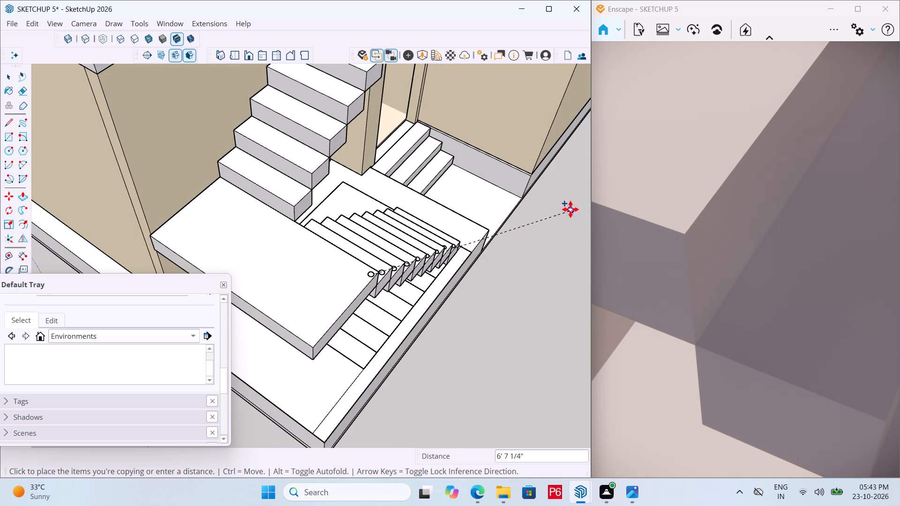
scroll(305, 343, up, 7)
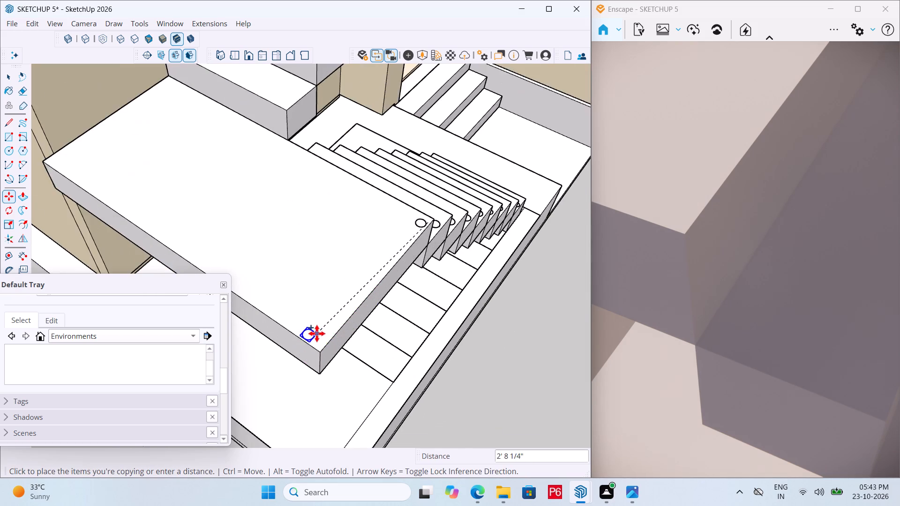
scroll(317, 334, up, 4)
click(331, 344)
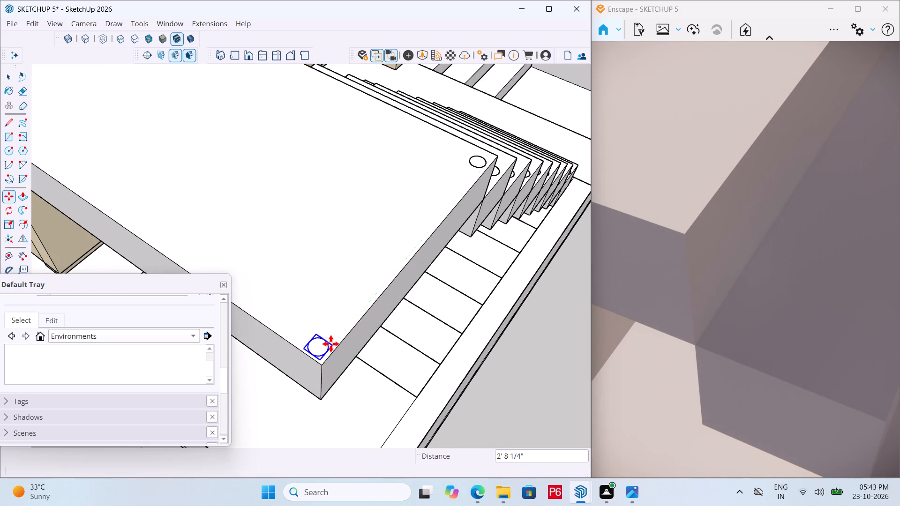
Copy the circle component along the landing's long outer edge to the far corner by the wall, about 5' 9" away.
click(333, 345)
scroll(466, 260, down, 4)
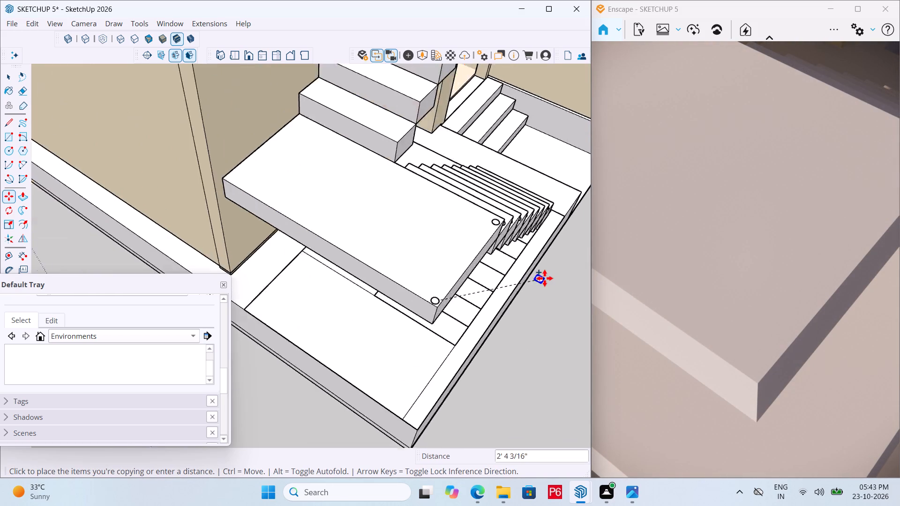
scroll(545, 278, down, 3)
scroll(287, 187, up, 14)
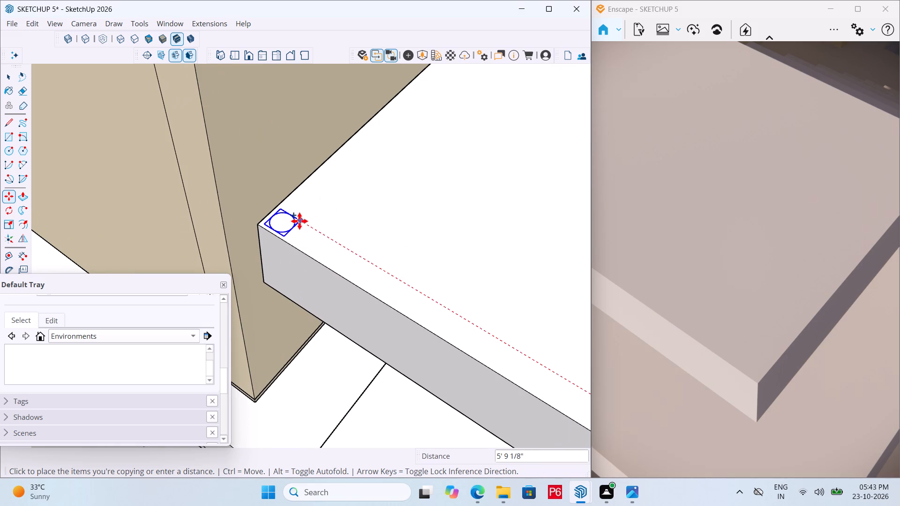
click(300, 221)
Copy the circle component from the landing's wall corner onto the upper flight's first step, about 4' 4" away near the open end.
click(303, 219)
scroll(314, 197, down, 7)
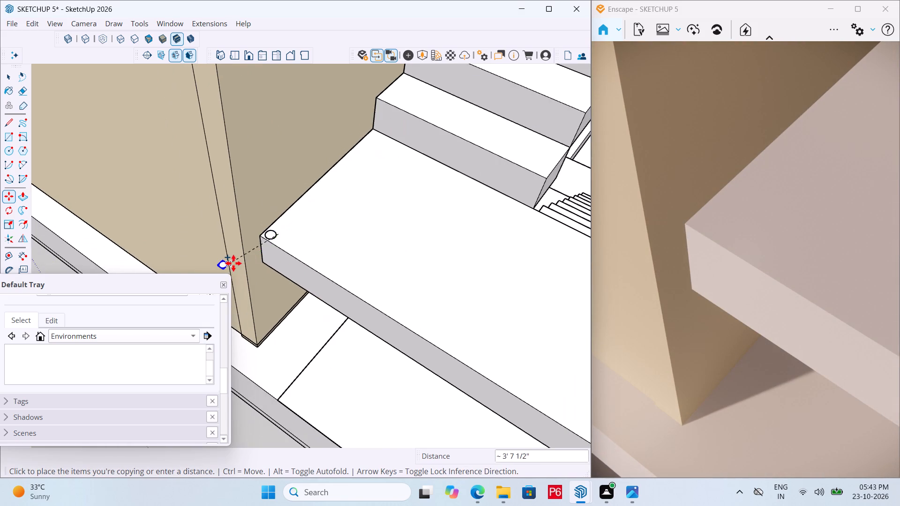
scroll(233, 268, down, 5)
middle_drag(374, 230, 247, 220)
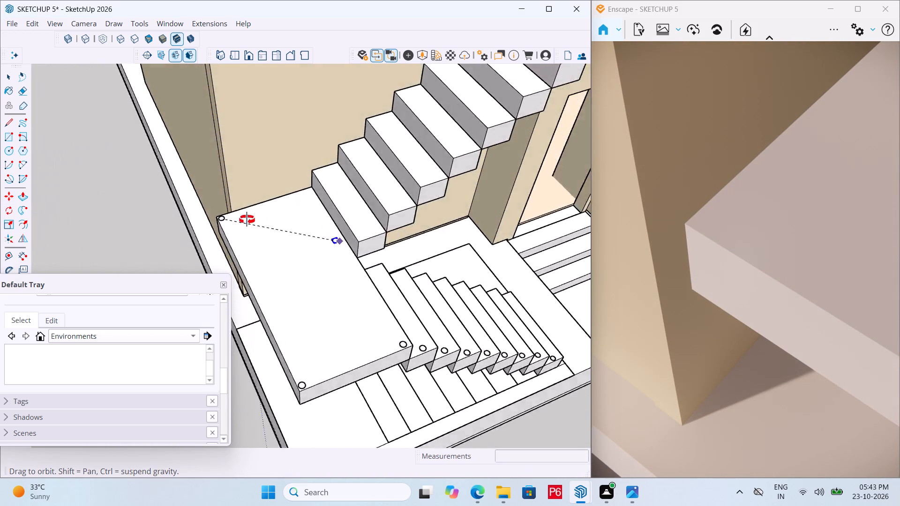
middle_drag(247, 220, 222, 231)
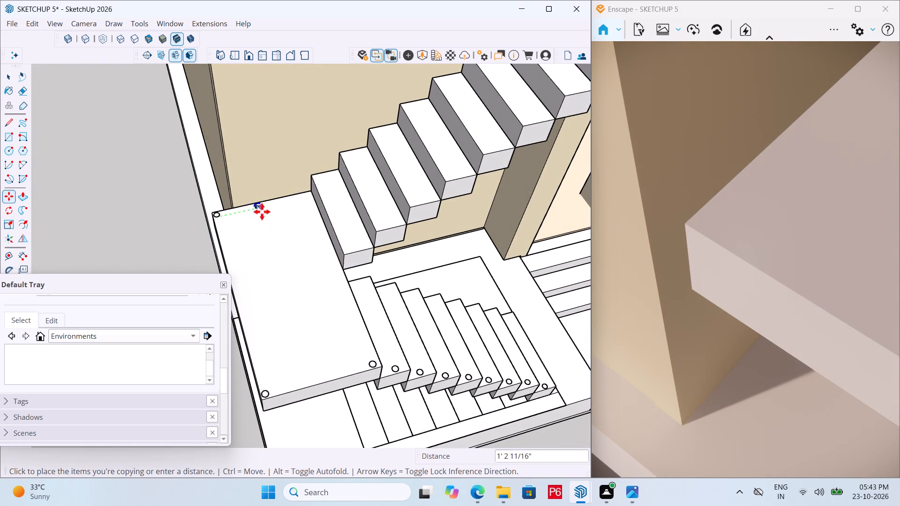
scroll(240, 210, up, 9)
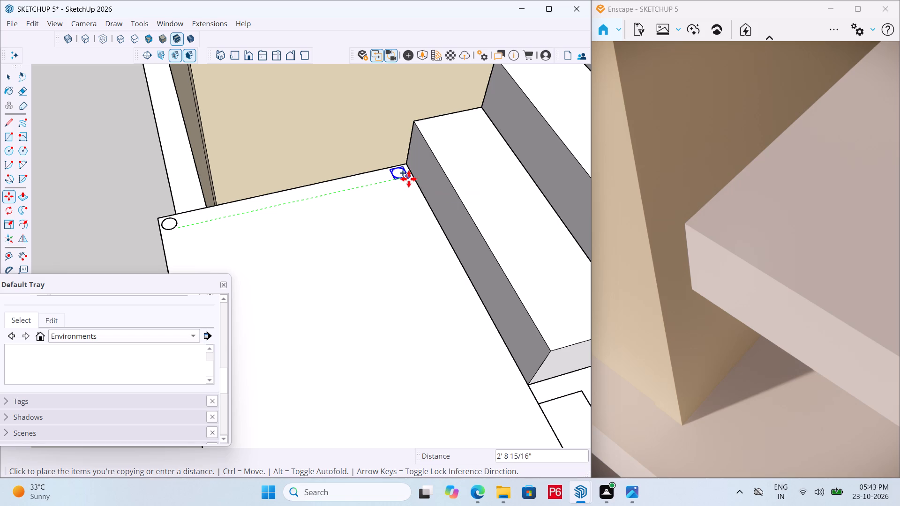
scroll(282, 306, down, 1)
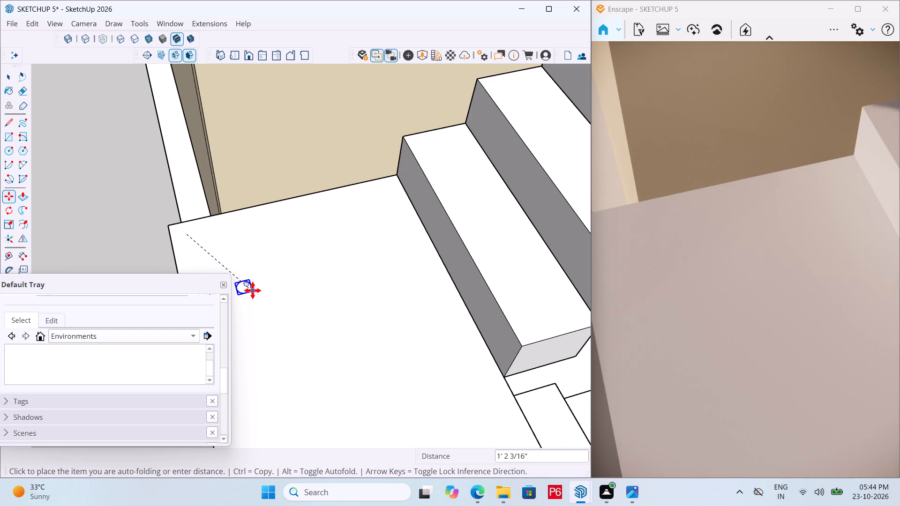
key(ctrl+y)
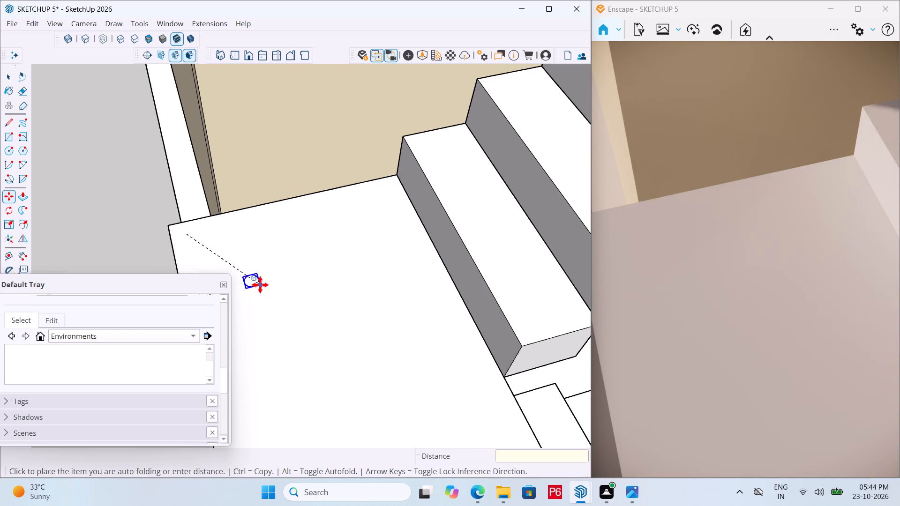
key(ctrl+y)
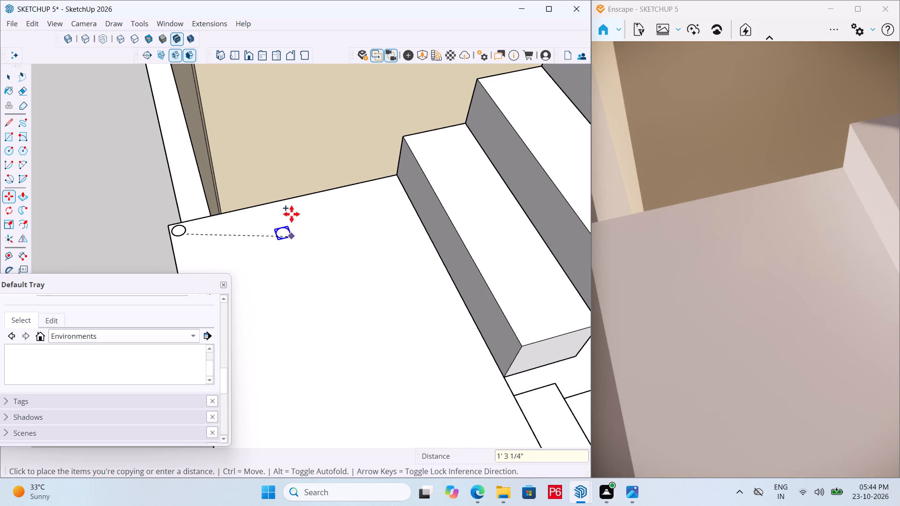
scroll(290, 180, down, 7)
scroll(407, 207, up, 6)
scroll(377, 260, up, 5)
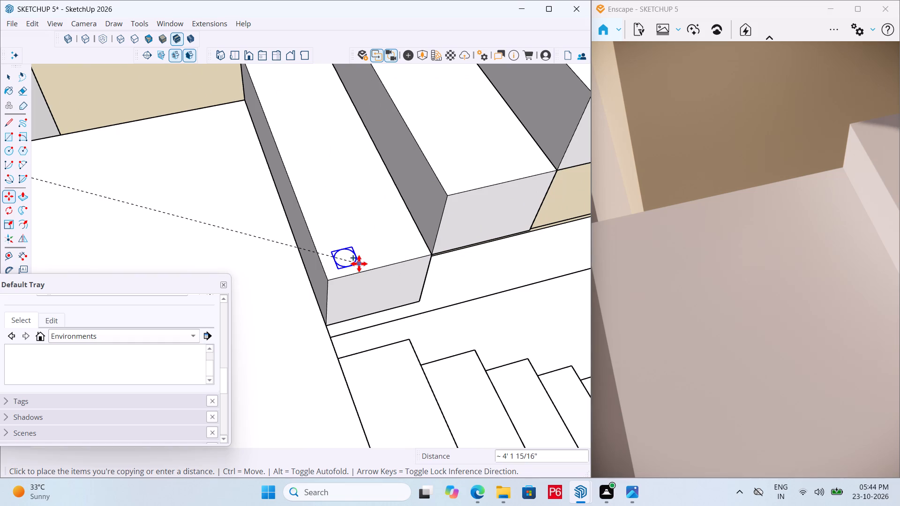
click(382, 259)
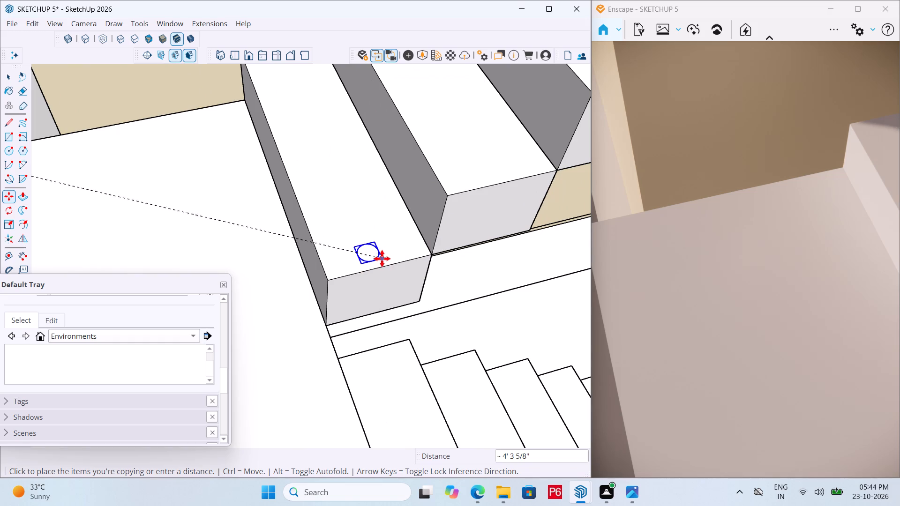
Copy the circle component up the upper flight onto its second and third steps, each about 1' 1" from the previous circle.
click(384, 259)
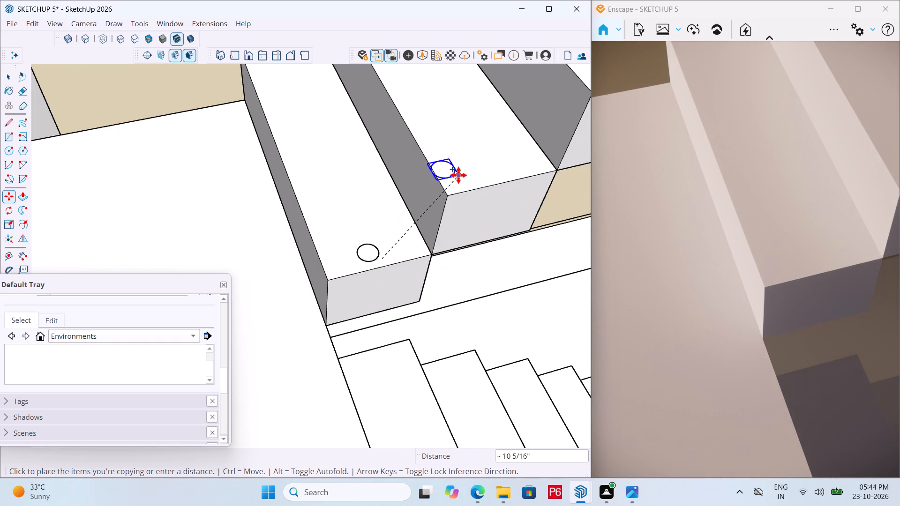
scroll(405, 194, down, 6)
scroll(450, 171, up, 4)
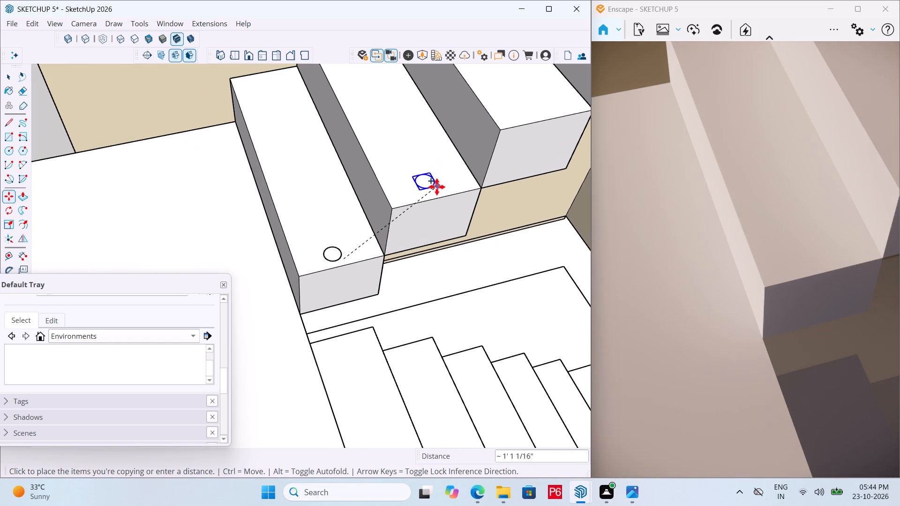
click(437, 190)
click(440, 188)
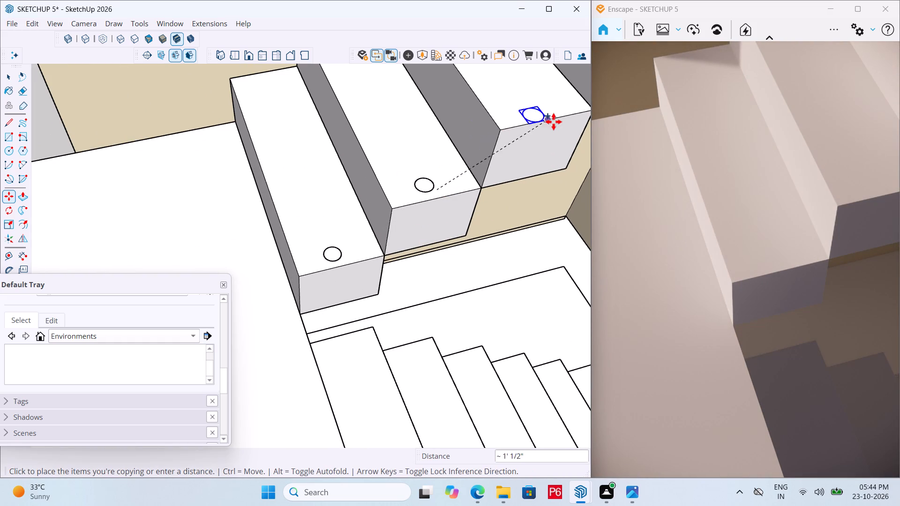
scroll(419, 187, down, 5)
scroll(539, 128, up, 11)
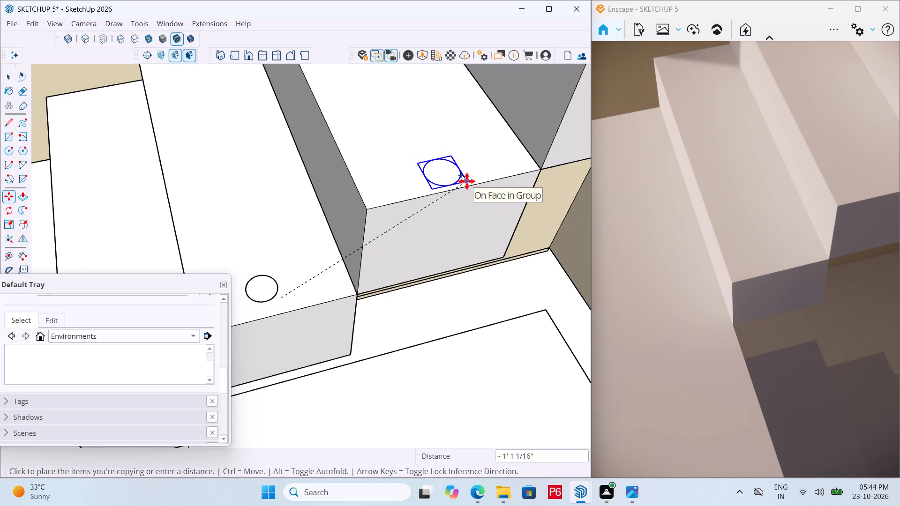
click(466, 180)
Copy the circle component onto the upper flight's fourth and fifth steps, each about 1' 1" from the previous circle.
click(464, 179)
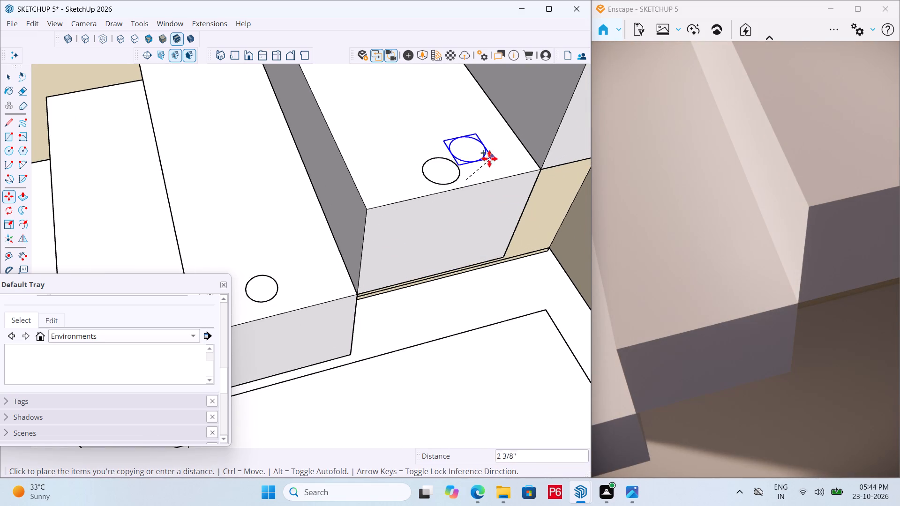
scroll(393, 201, down, 7)
scroll(282, 276, down, 7)
scroll(438, 166, up, 6)
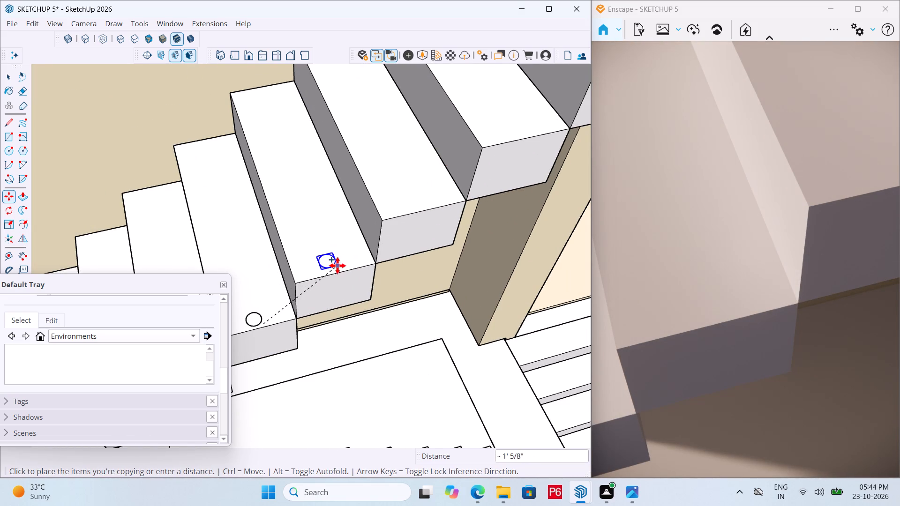
click(340, 267)
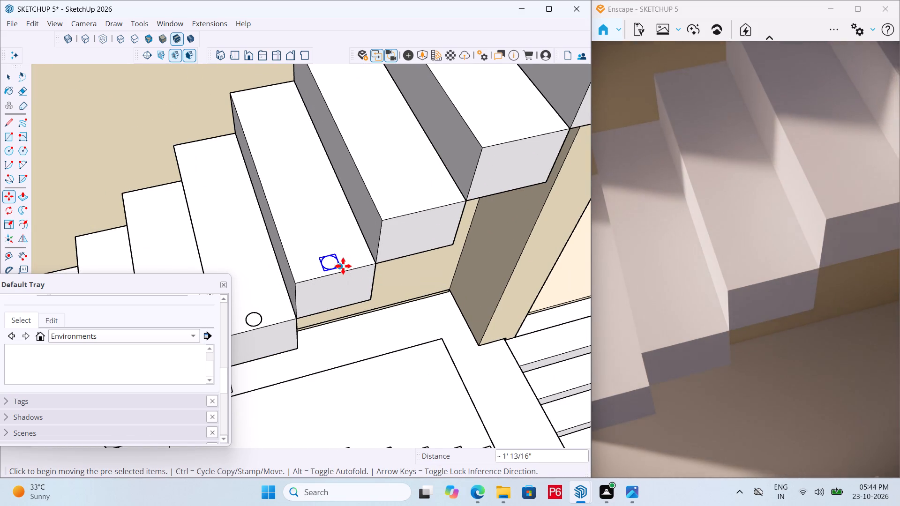
click(340, 266)
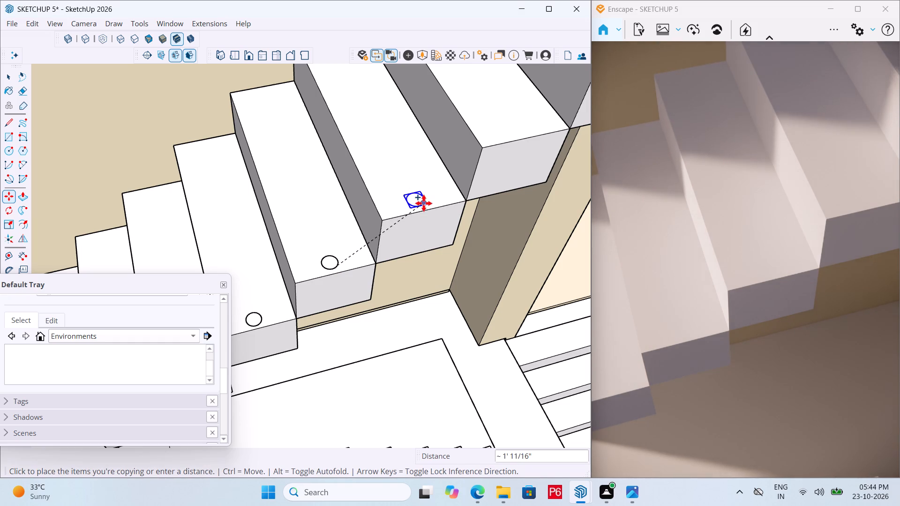
click(424, 203)
Copy the circle component onto the upper flight's sixth and seventh steps, each about 1' 1" from the previous circle.
click(427, 207)
scroll(345, 247, down, 5)
scroll(454, 174, up, 5)
click(453, 194)
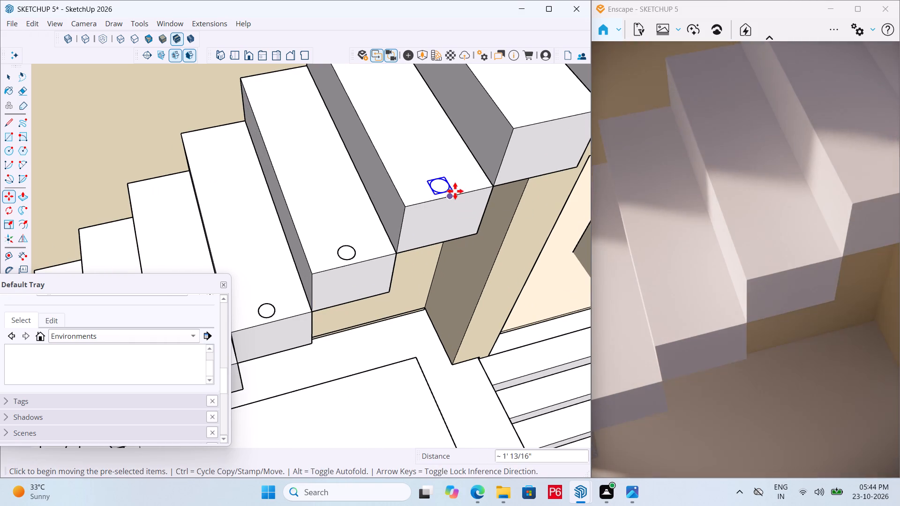
click(454, 189)
scroll(380, 221, down, 7)
scroll(488, 151, up, 6)
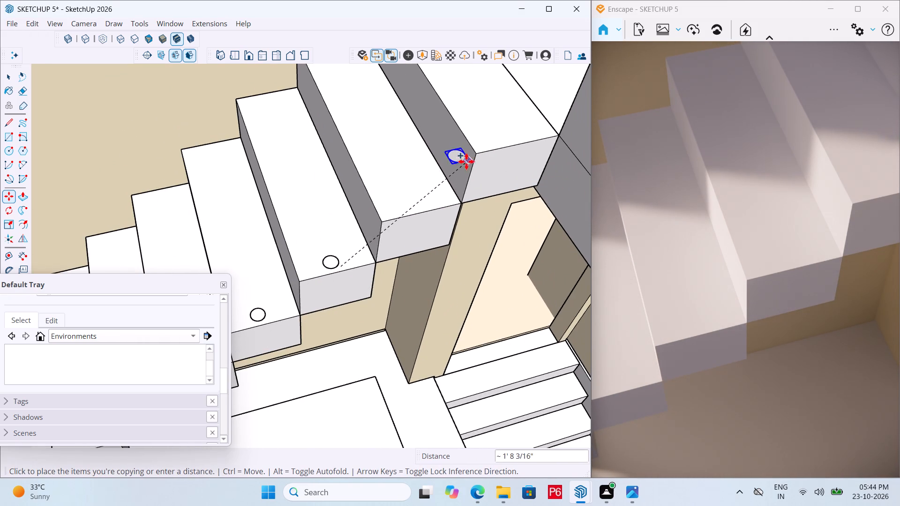
click(423, 207)
Copy the circle component from the seventh step onto the upper flight's eighth step, about 1' 1" away near its open end.
drag(425, 207, 427, 203)
scroll(396, 200, down, 6)
scroll(496, 158, up, 5)
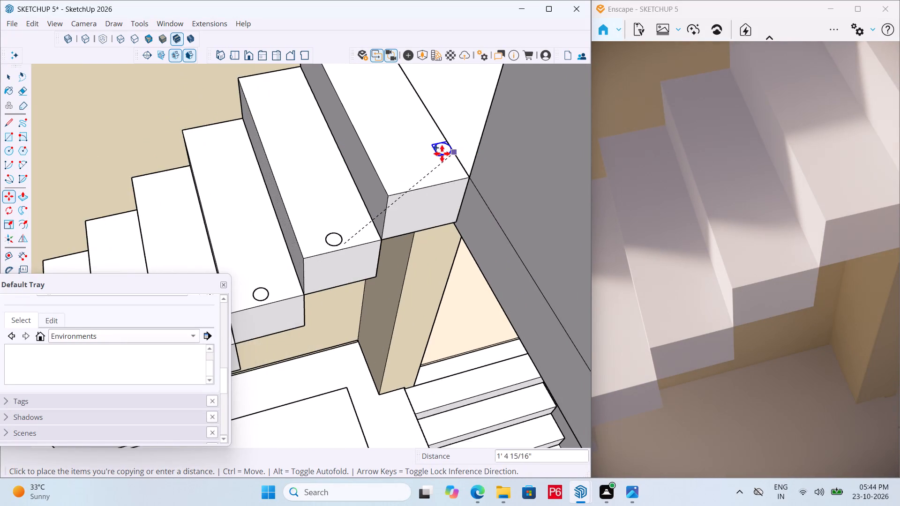
scroll(442, 154, up, 5)
click(427, 193)
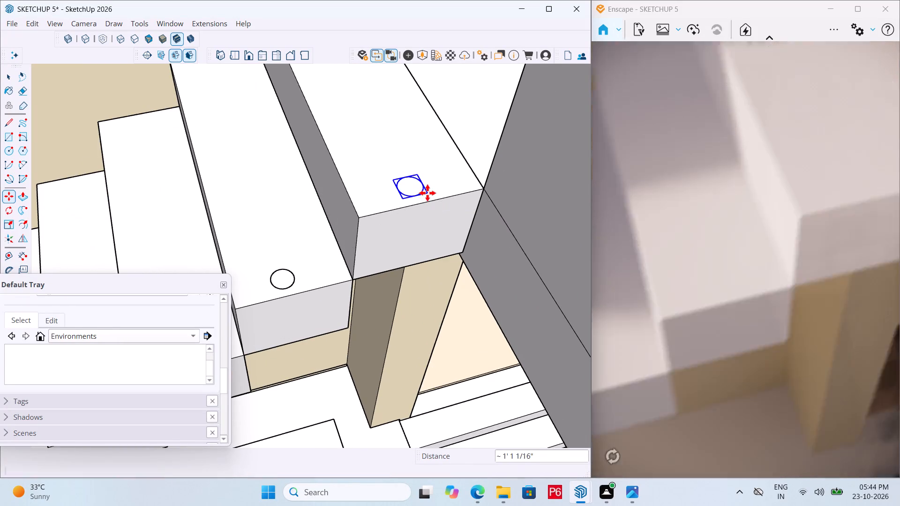
middle_drag(315, 190, 596, 232)
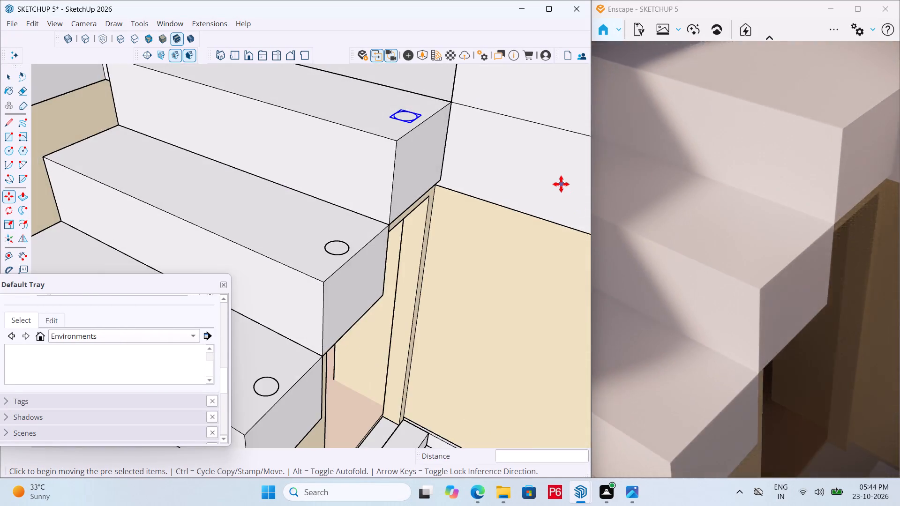
Save the model with the circle components placed along the upper flight's open side.
scroll(561, 184, down, 6)
key(ctrl+s)
key(ctrl+s)
key(ctrl+s)
key(ctrl+s)
key(ctrl+s)
key(ctrl+s)
ctrl+scroll(452, 149, down, 1)
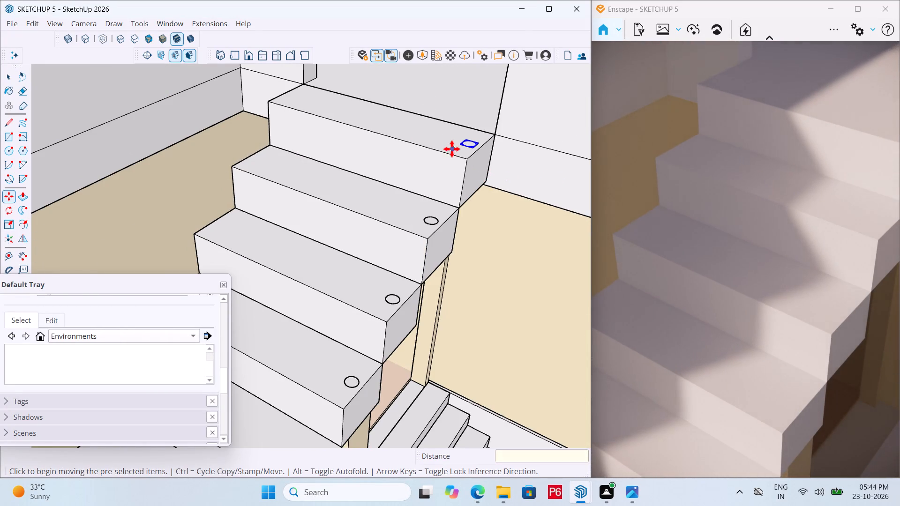
key(ctrl+s)
ctrl+scroll(452, 149, down, 4)
key(ctrl+s)
key(ctrl+s)
Copy the upper flight's eight circle components together across the steps to their wall-side ends, about 2' 8" away.
scroll(436, 138, down, 11)
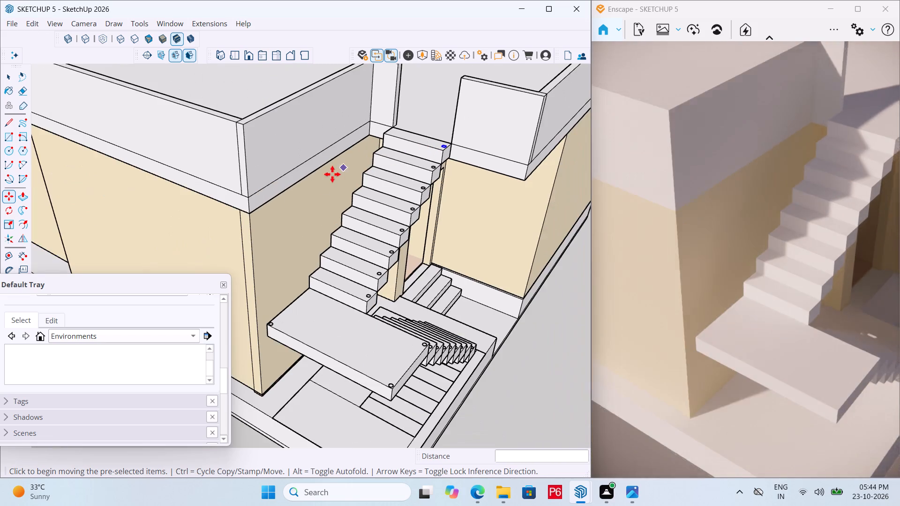
middle_drag(324, 222, 492, 302)
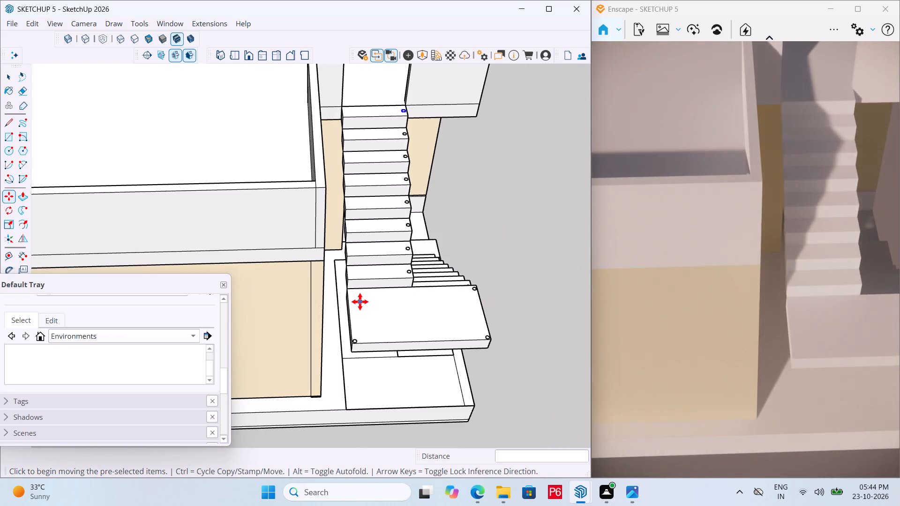
scroll(360, 302, up, 5)
middle_drag(325, 311, 207, 295)
middle_drag(268, 289, 424, 317)
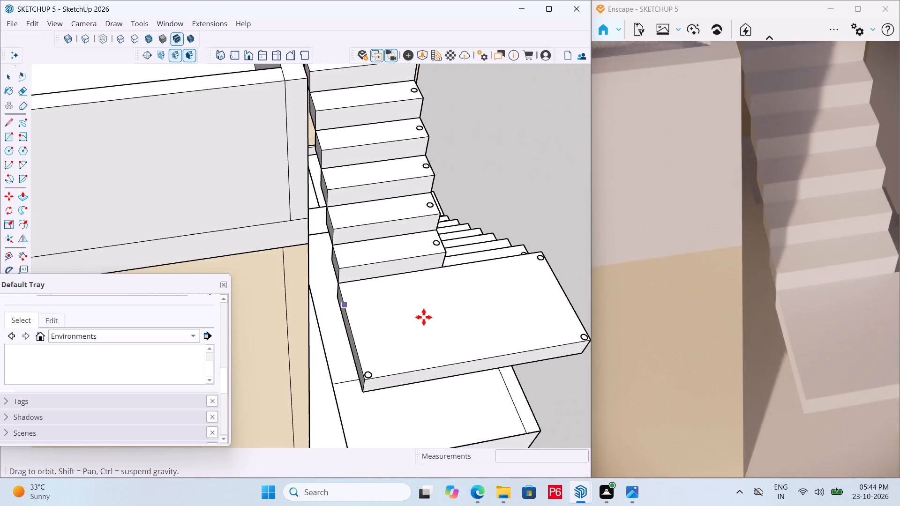
middle_drag(424, 317, 422, 319)
scroll(449, 252, up, 5)
key(space)
click(422, 244)
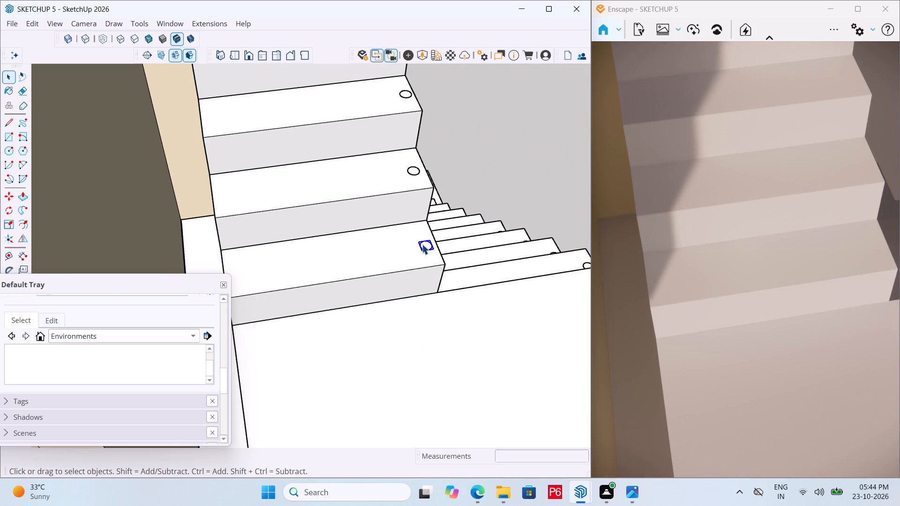
ctrl+click(411, 167)
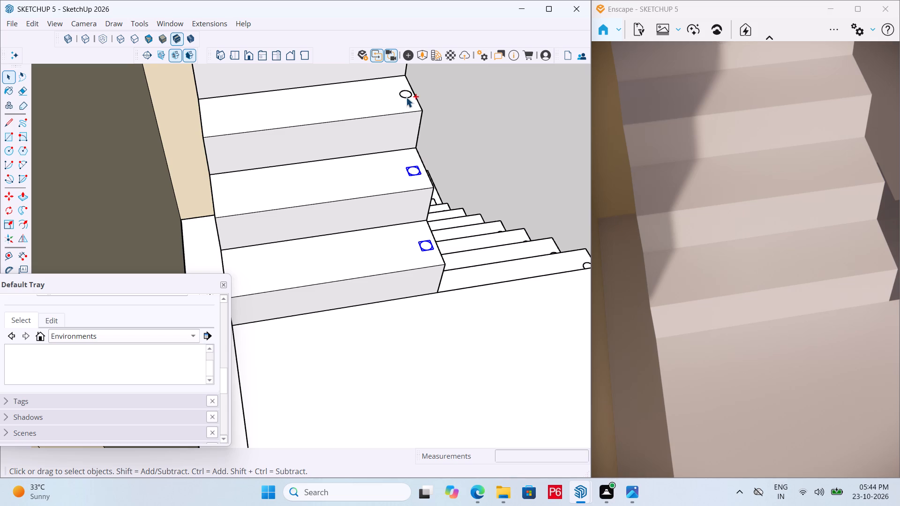
ctrl+click(406, 97)
scroll(352, 392, down, 7)
scroll(423, 255, down, 6)
scroll(404, 131, up, 6)
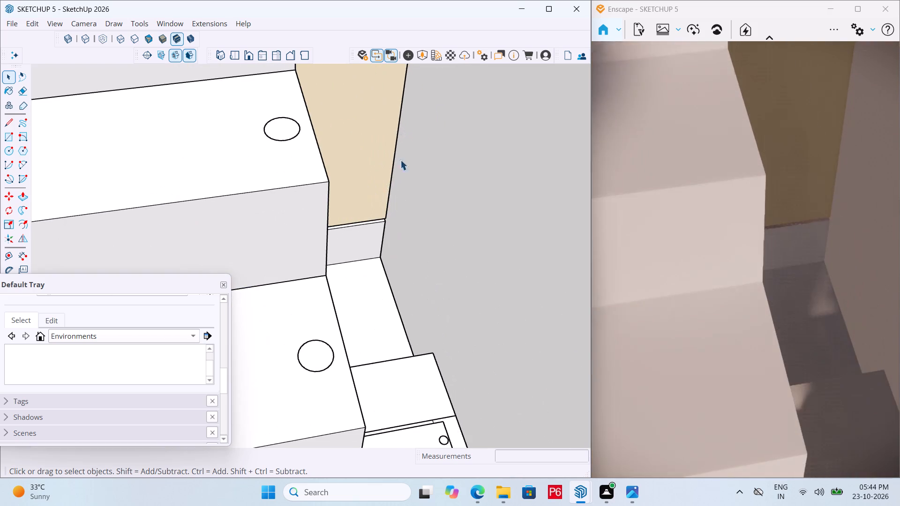
scroll(441, 189, down, 5)
ctrl+click(424, 268)
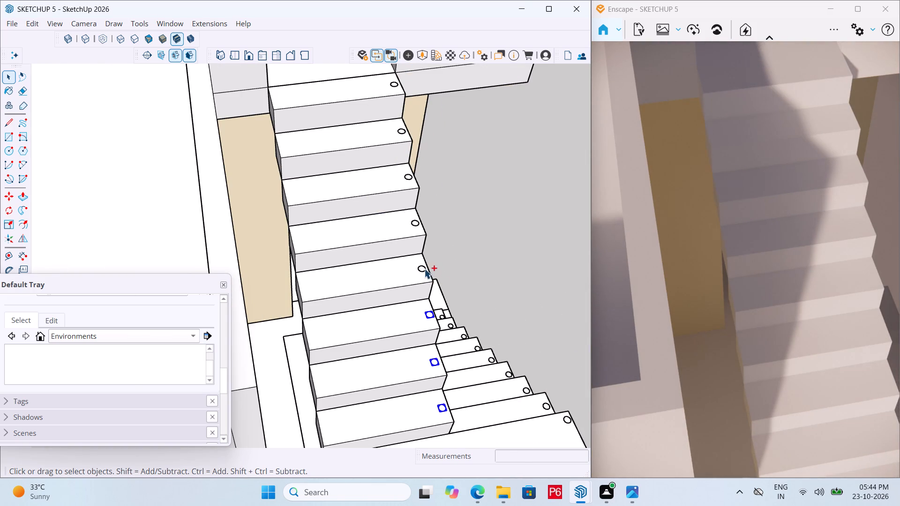
ctrl+click(415, 222)
ctrl+click(408, 179)
ctrl+click(400, 128)
scroll(325, 256, down, 4)
scroll(369, 95, up, 5)
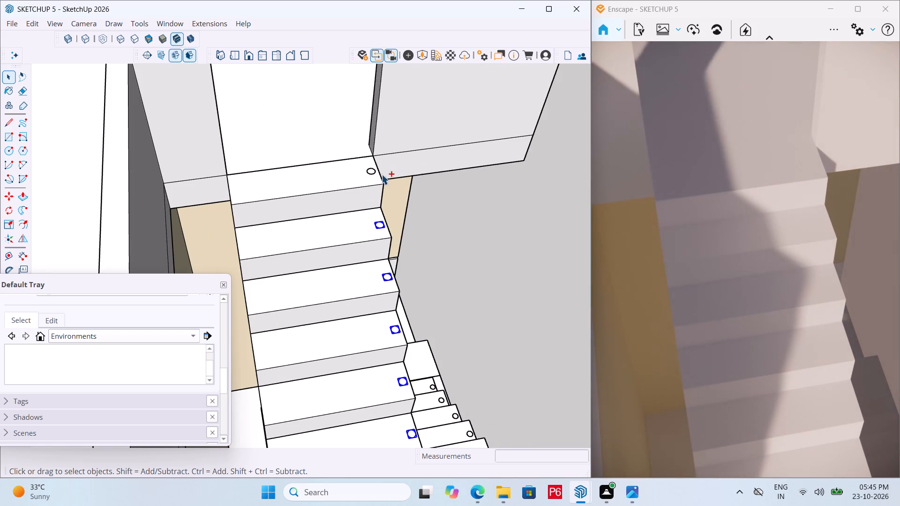
ctrl+click(373, 170)
scroll(385, 142, down, 6)
middle_drag(384, 152, 273, 152)
scroll(369, 128, down, 3)
key(m)
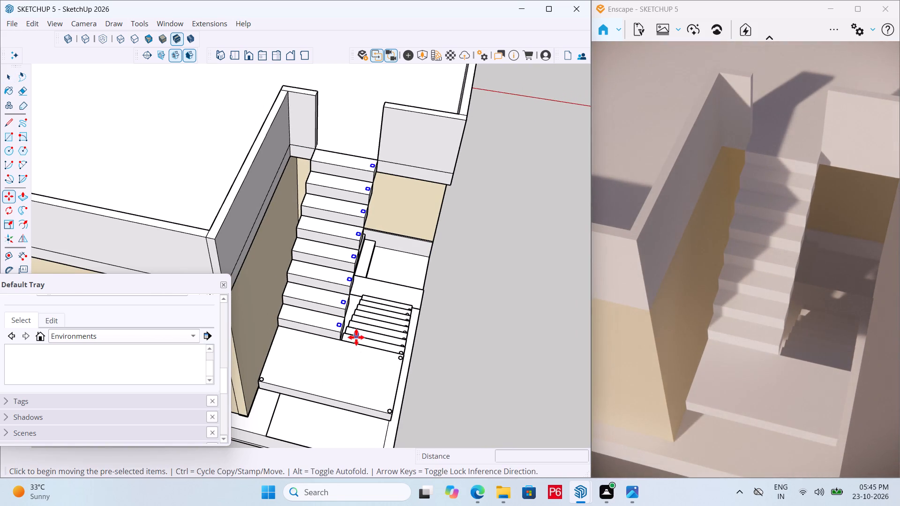
scroll(338, 330, up, 18)
scroll(375, 343, up, 4)
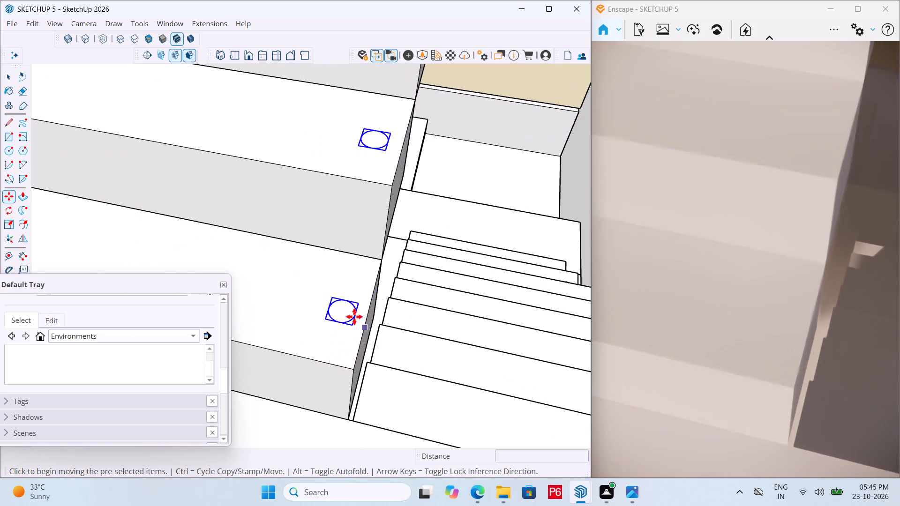
click(357, 325)
scroll(454, 318, down, 9)
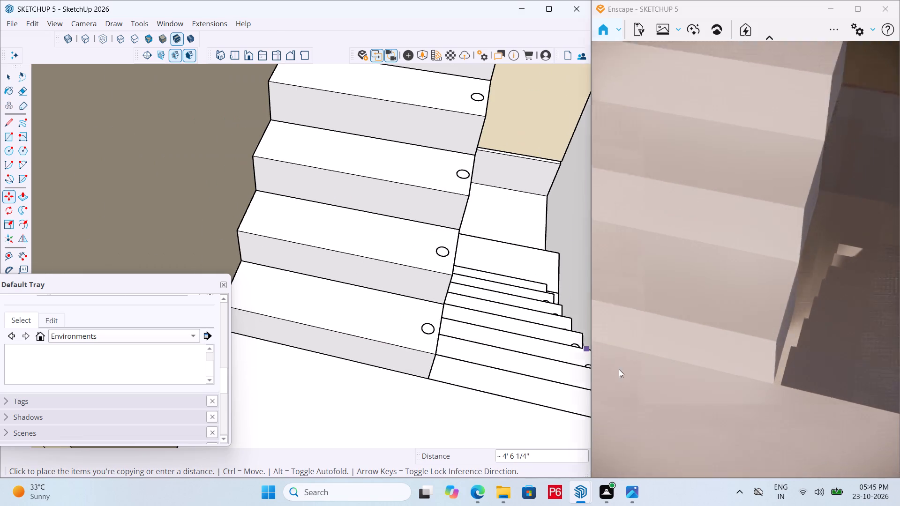
scroll(619, 369, down, 2)
scroll(559, 379, down, 6)
scroll(315, 291, up, 5)
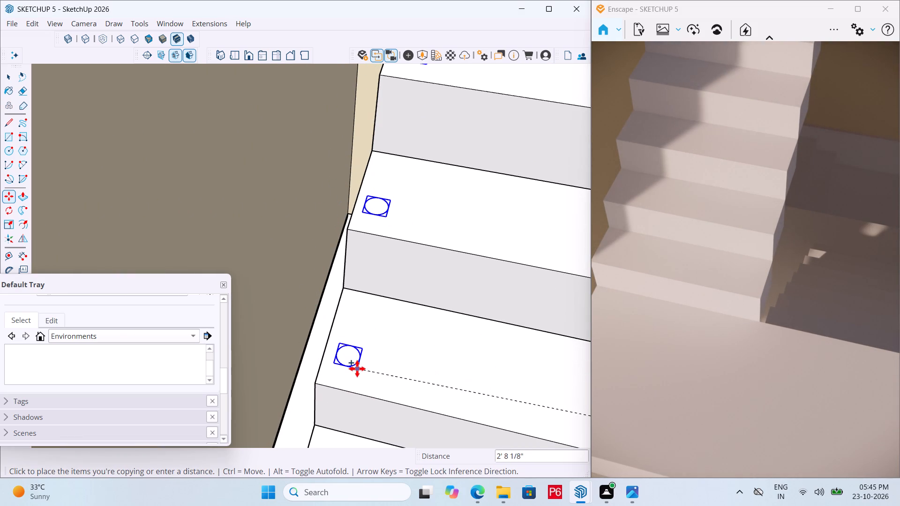
click(356, 368)
Save the model with the second row of circles on the upper flight.
scroll(382, 308, down, 6)
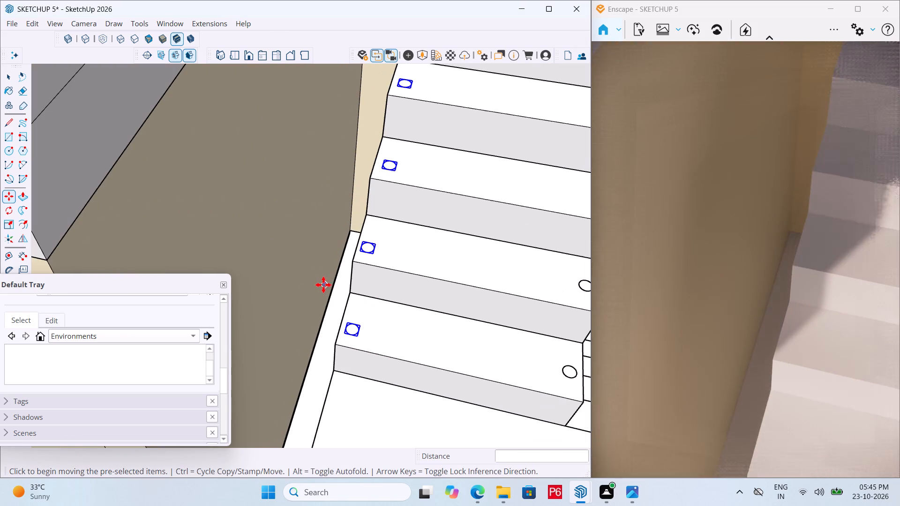
key(ctrl+s)
key(ctrl+s)
key(ctrl+s)
key(ctrl+s)
key(ctrl+s)
key(ctrl+s)
key(ctrl+s)
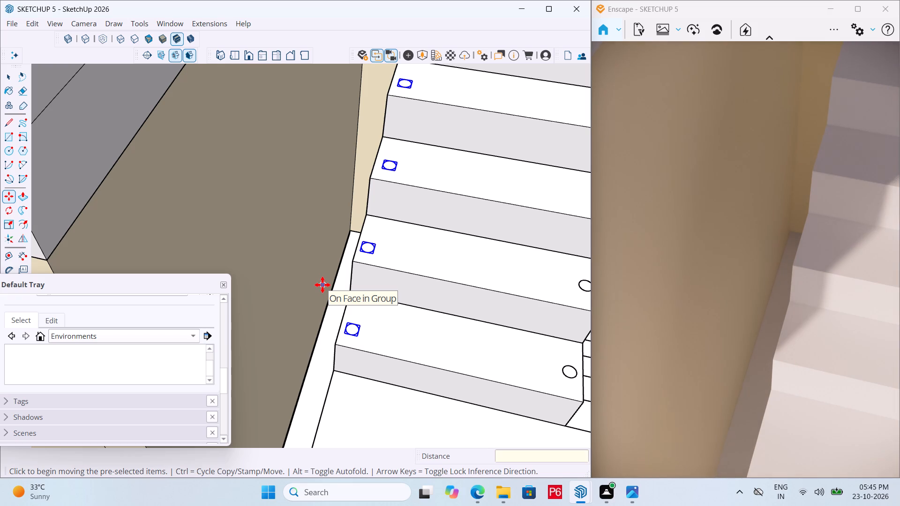
key(ctrl+s)
key(ctrl+s)
key(ctrl+s)
key(ctrl+s)
key(ctrl+s)
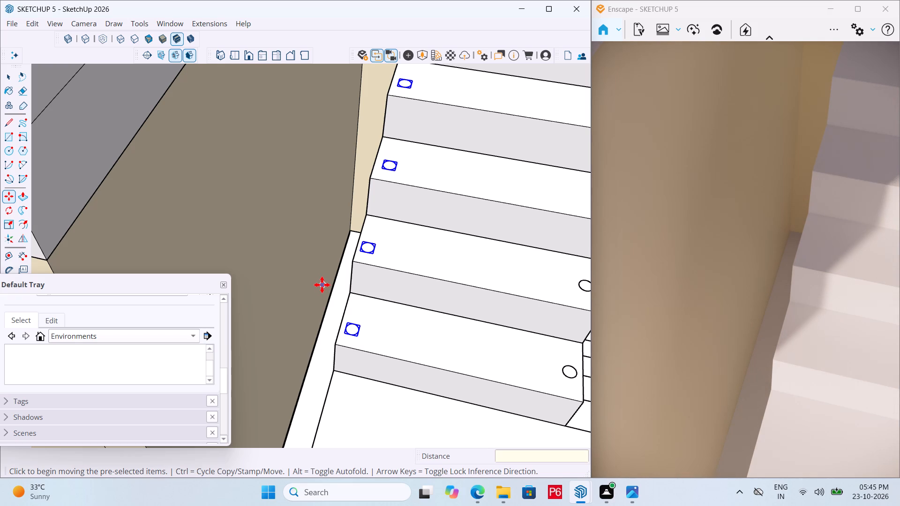
key(ctrl+s)
key(ctrl+s)
Open the circle component on the lower flight's lowest step for editing and paint its face with the solid colour M09_Shadow_Night.
scroll(356, 273, down, 11)
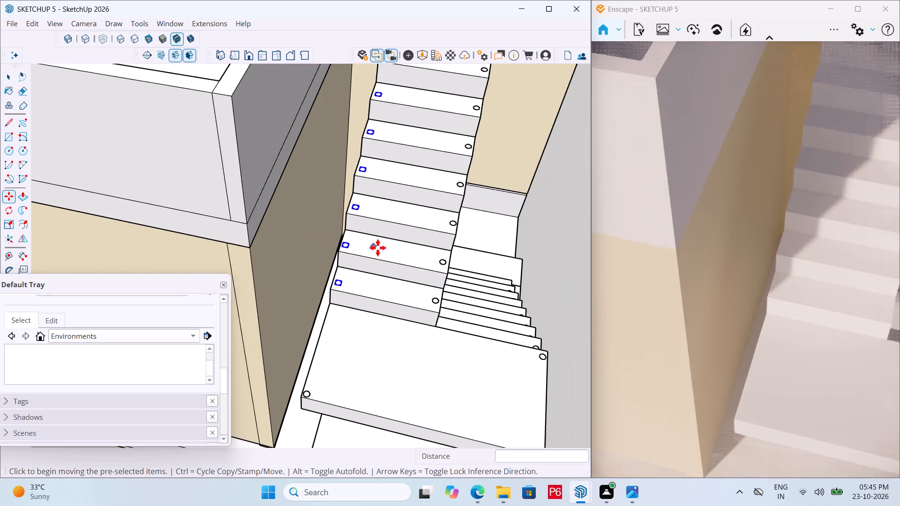
scroll(449, 229, down, 7)
scroll(310, 218, down, 4)
middle_drag(351, 212, 254, 186)
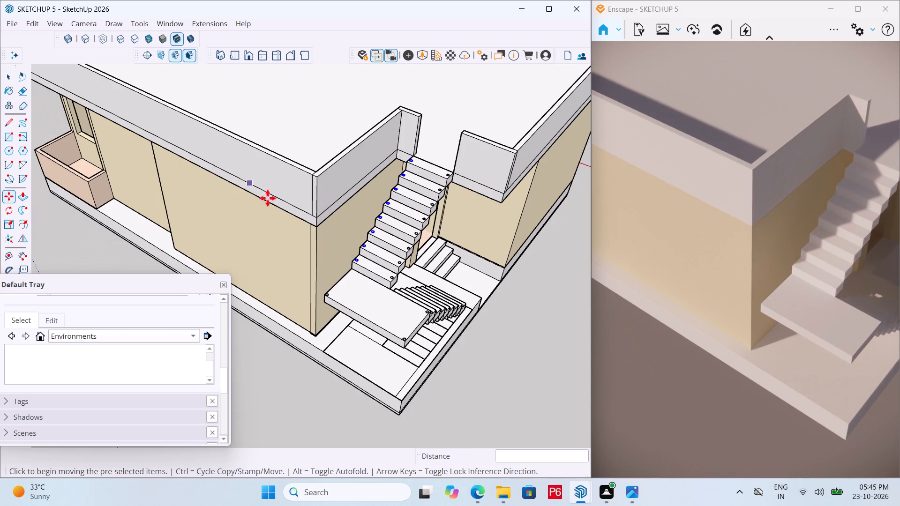
scroll(464, 296, up, 6)
middle_drag(427, 327, 209, 307)
scroll(408, 288, down, 6)
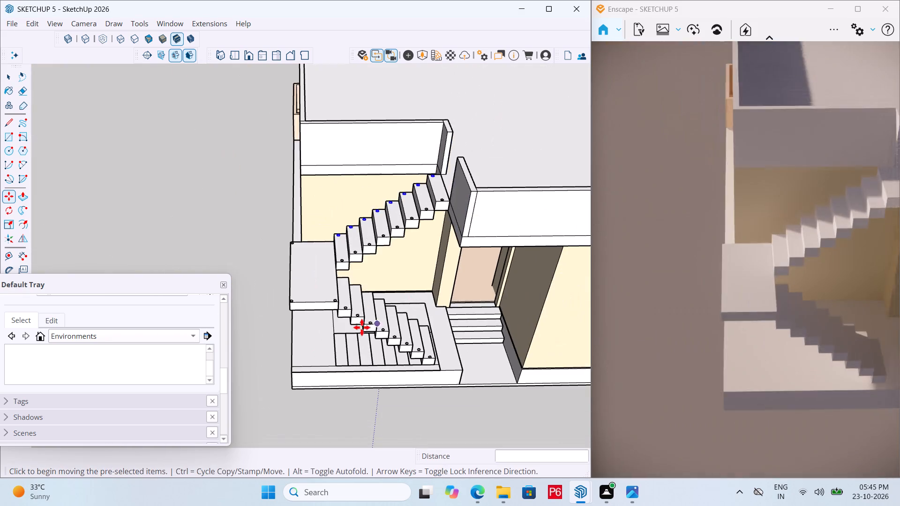
middle_drag(361, 328, 255, 344)
scroll(366, 388, up, 7)
scroll(407, 397, up, 10)
key(space)
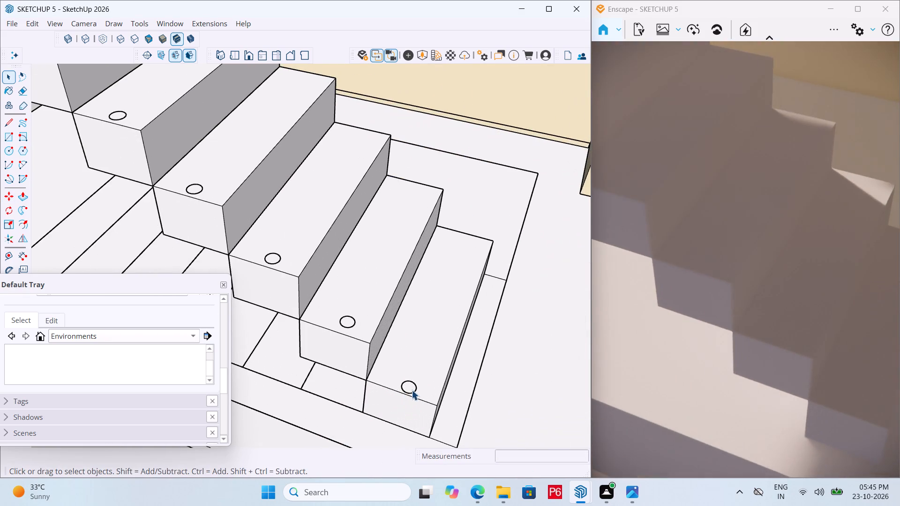
click(409, 386)
double_click(408, 385)
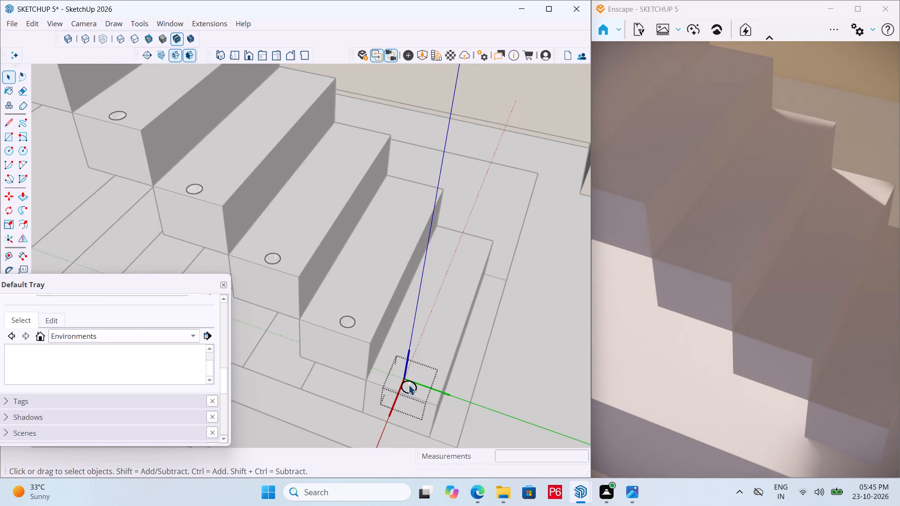
key(p)
scroll(411, 410, up, 6)
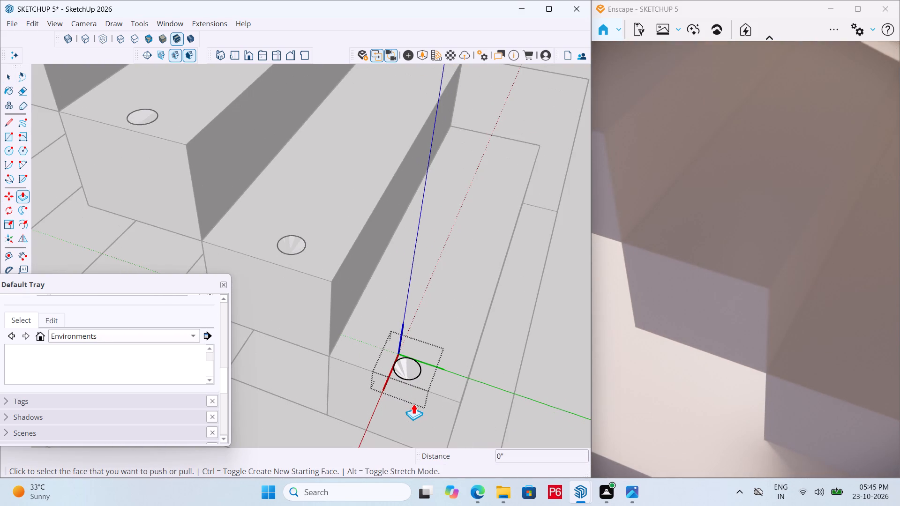
key(b)
scroll(167, 397, down, 10)
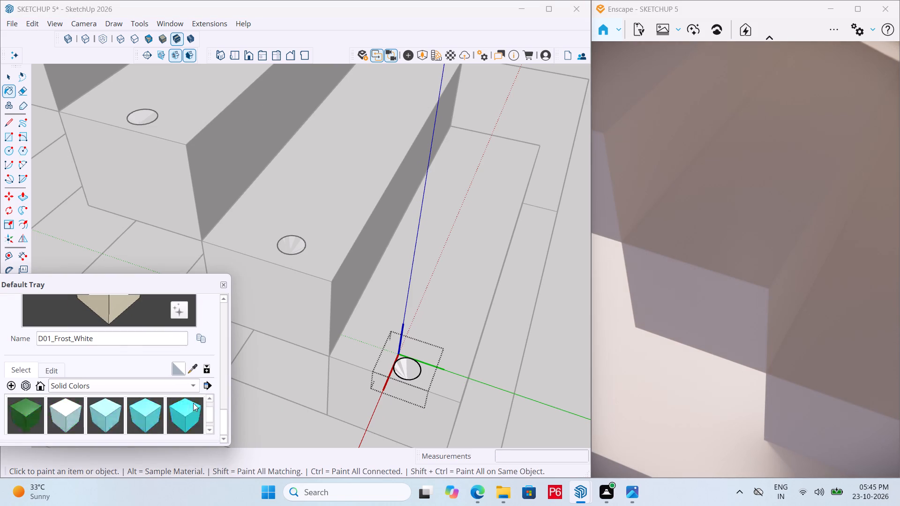
scroll(193, 403, down, 13)
click(23, 413)
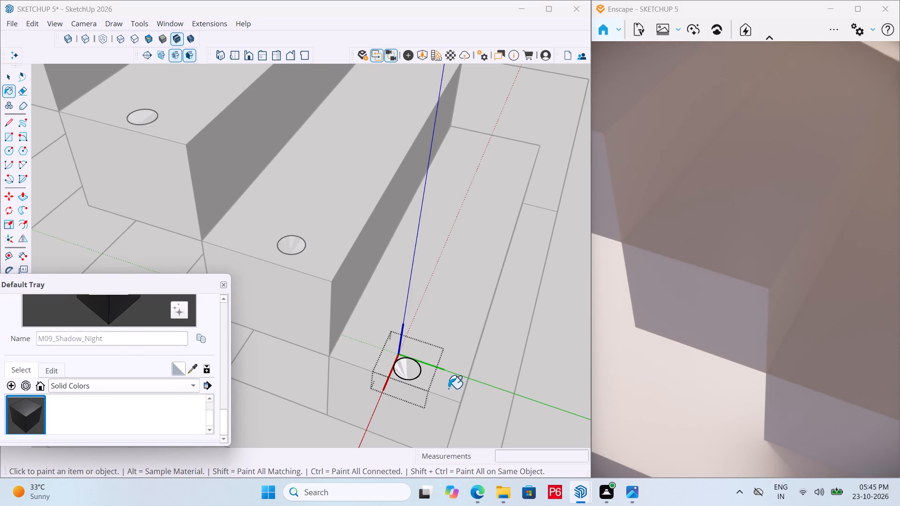
click(412, 372)
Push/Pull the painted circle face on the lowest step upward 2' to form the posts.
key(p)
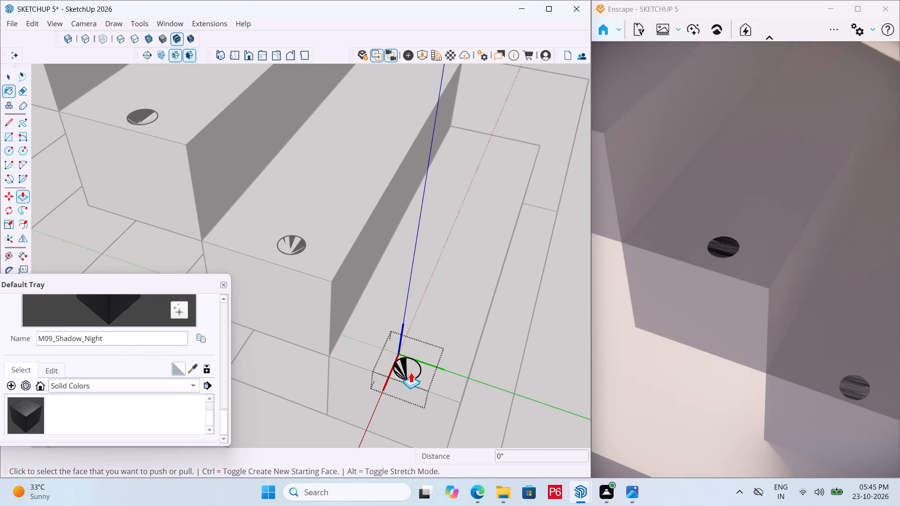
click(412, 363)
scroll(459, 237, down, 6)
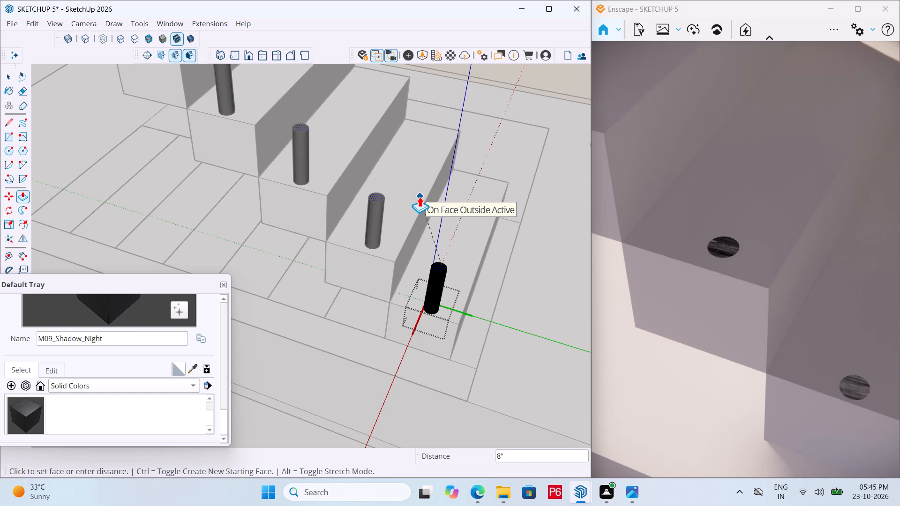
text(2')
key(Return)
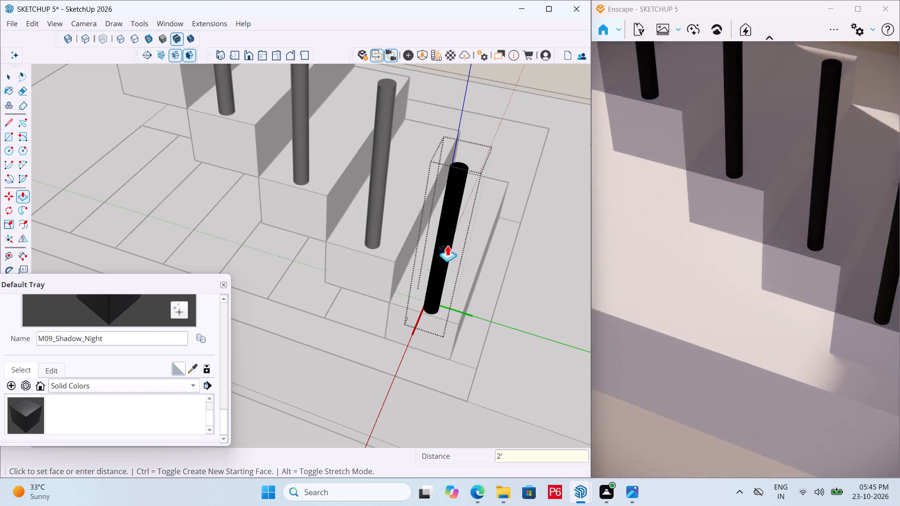
Examine the height and placement of the posts along both stair flights and the landing from several angles.
scroll(376, 291, down, 13)
scroll(423, 325, down, 5)
scroll(378, 286, down, 1)
middle_drag(387, 285, 481, 285)
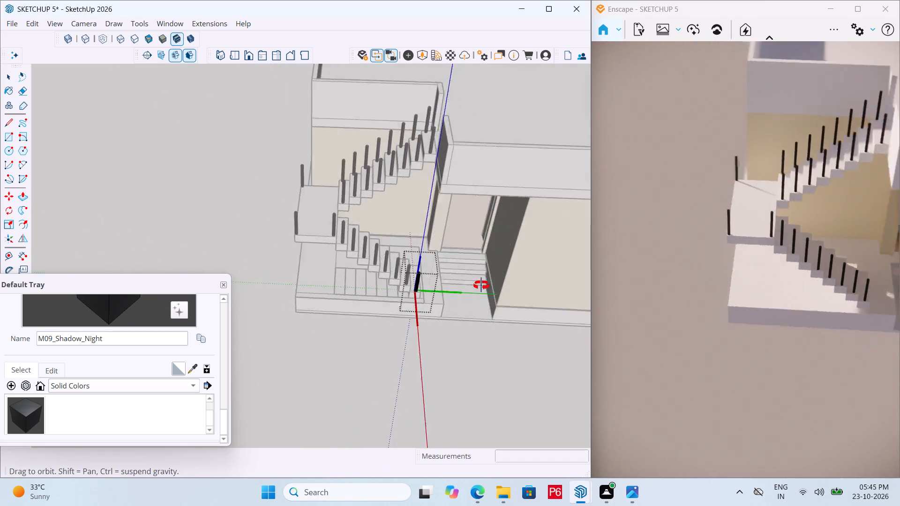
middle_drag(481, 285, 332, 279)
middle_drag(377, 275, 332, 336)
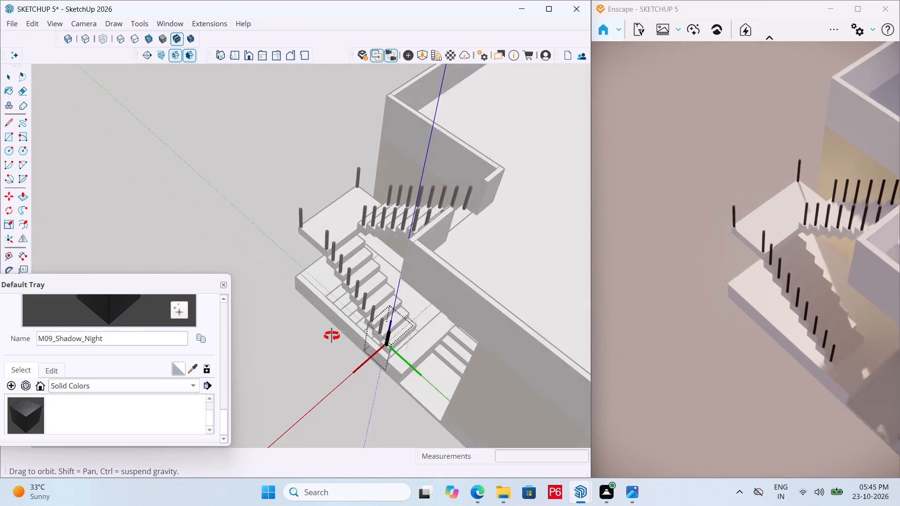
middle_drag(332, 336, 336, 337)
scroll(377, 325, up, 4)
middle_drag(395, 311, 485, 99)
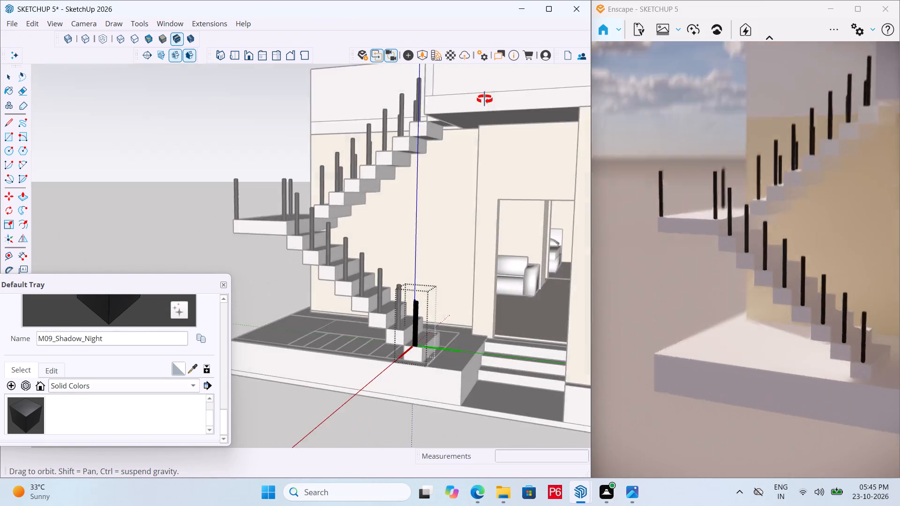
middle_drag(485, 99, 401, 315)
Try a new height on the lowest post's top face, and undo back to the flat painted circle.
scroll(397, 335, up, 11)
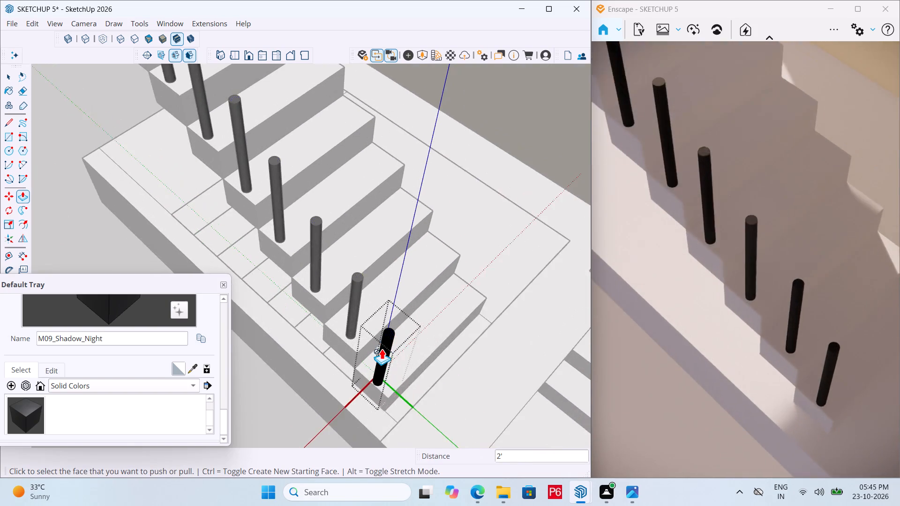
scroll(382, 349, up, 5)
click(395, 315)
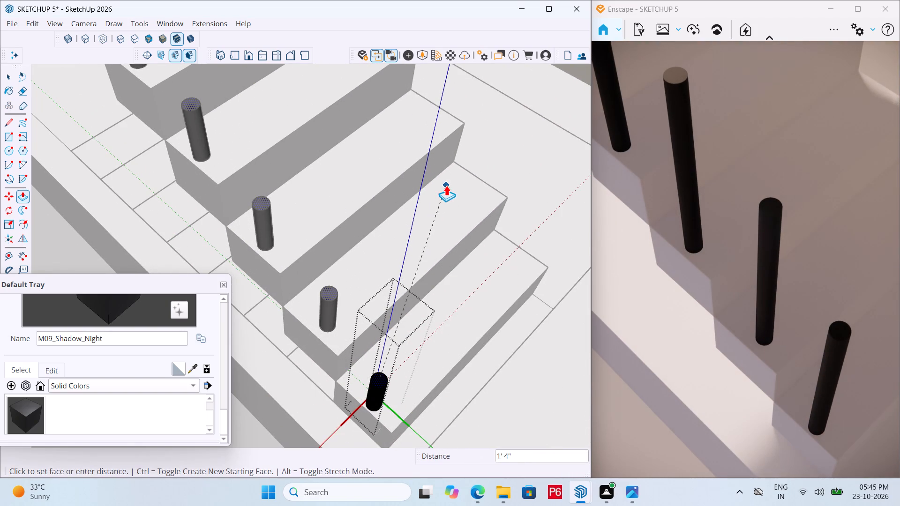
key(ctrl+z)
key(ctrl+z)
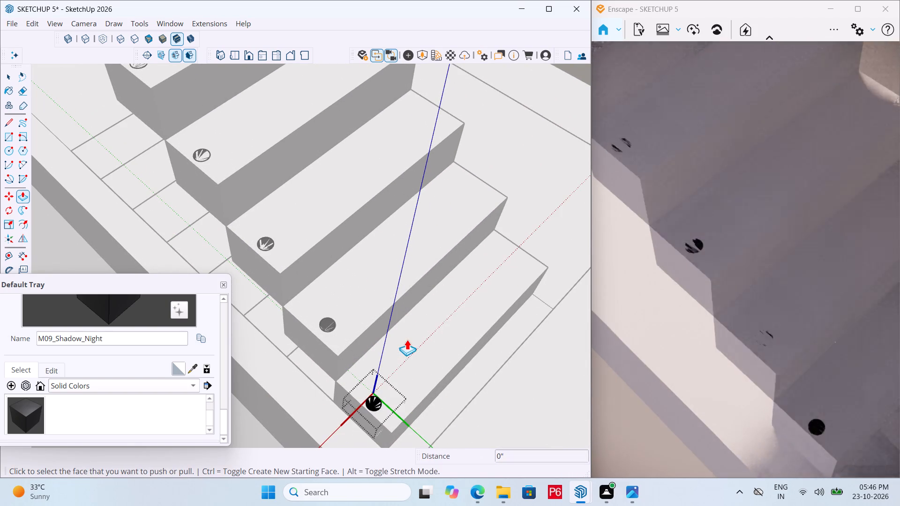
Push/Pull the painted circle face on the lowest step upward 3' to form the posts, and close the component.
scroll(380, 399, up, 6)
click(367, 409)
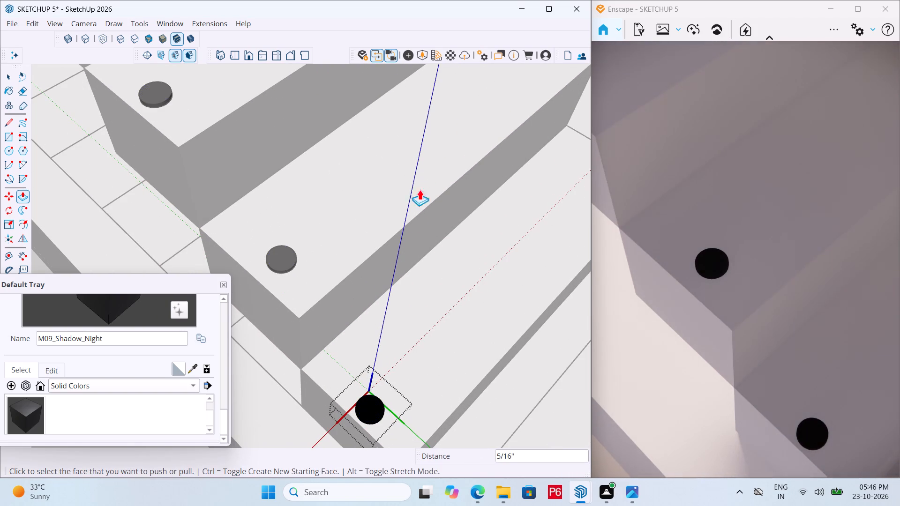
key(ctrl+z)
click(374, 402)
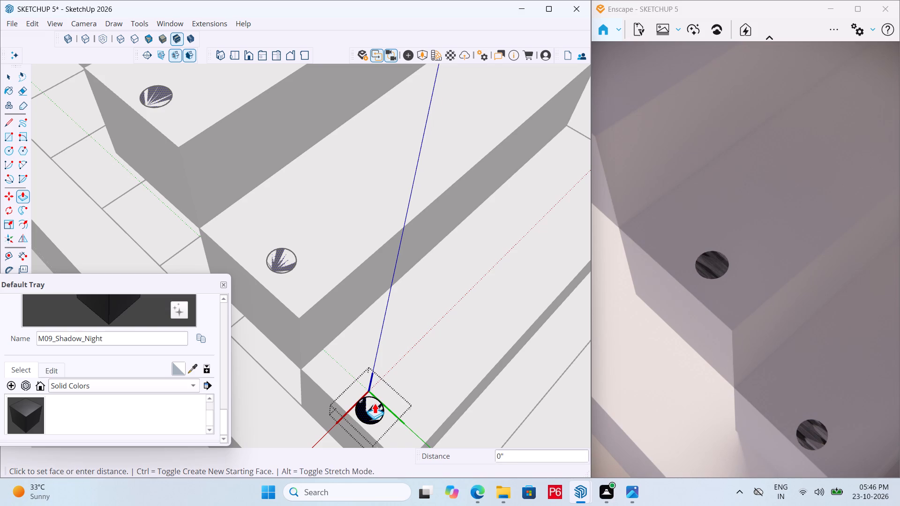
text(3')
key(Return)
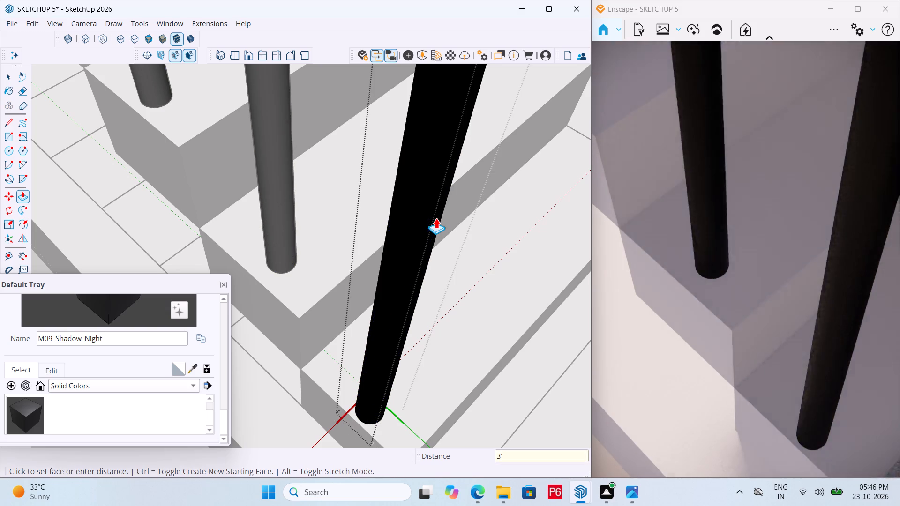
scroll(414, 277, down, 15)
scroll(331, 301, down, 6)
middle_drag(374, 323, 393, 321)
middle_drag(402, 309, 521, 289)
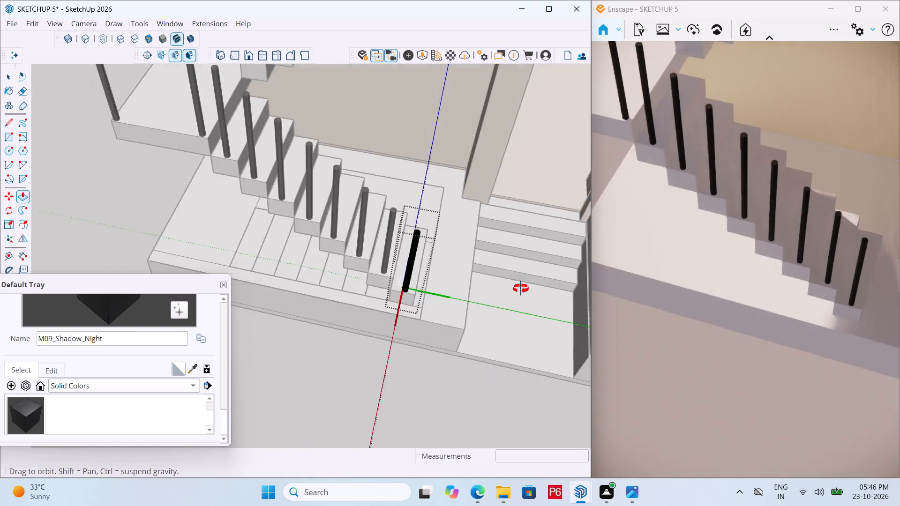
middle_drag(521, 289, 635, 240)
scroll(429, 263, down, 7)
key(space)
click(465, 322)
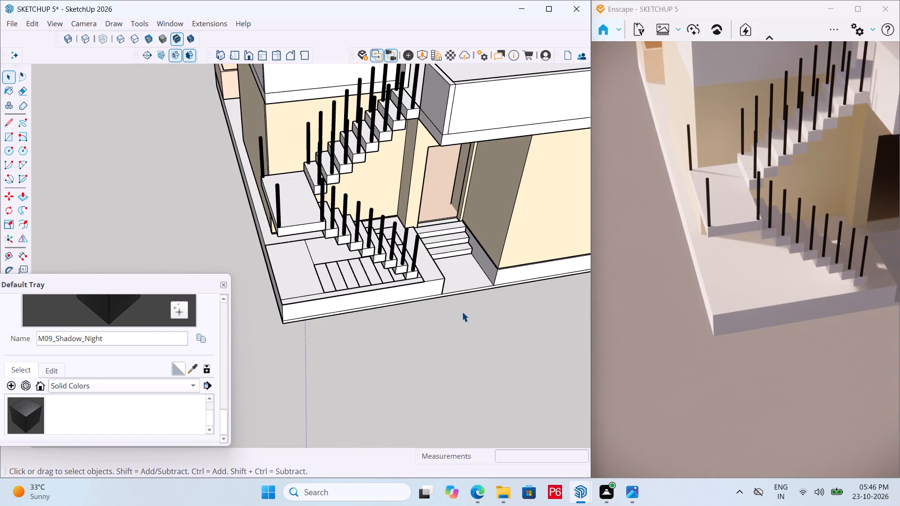
Save the house model with its stair posts.
key(ctrl+s)
key(ctrl+s)
key(ctrl+s)
key(ctrl+s)
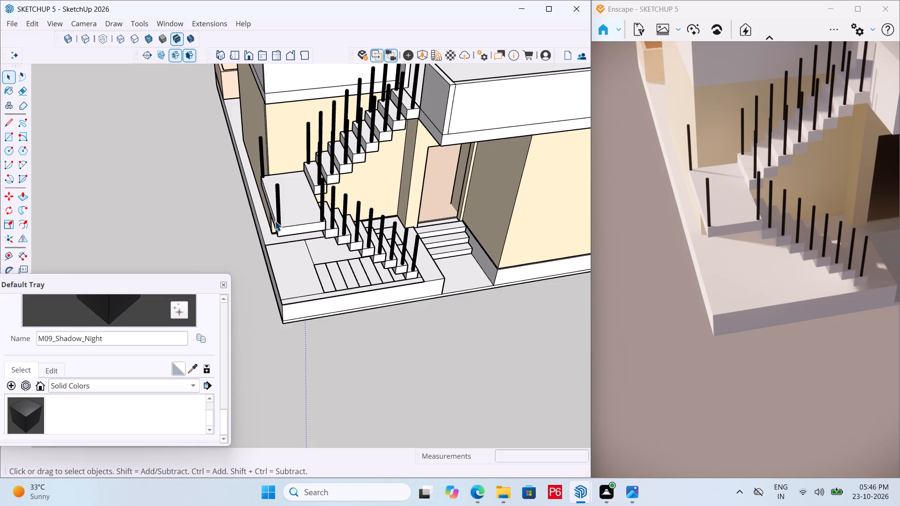
Examine the posts along both stair flights and the landing from several angles, and activate the Line tool near the landing.
middle_drag(275, 221, 263, 235)
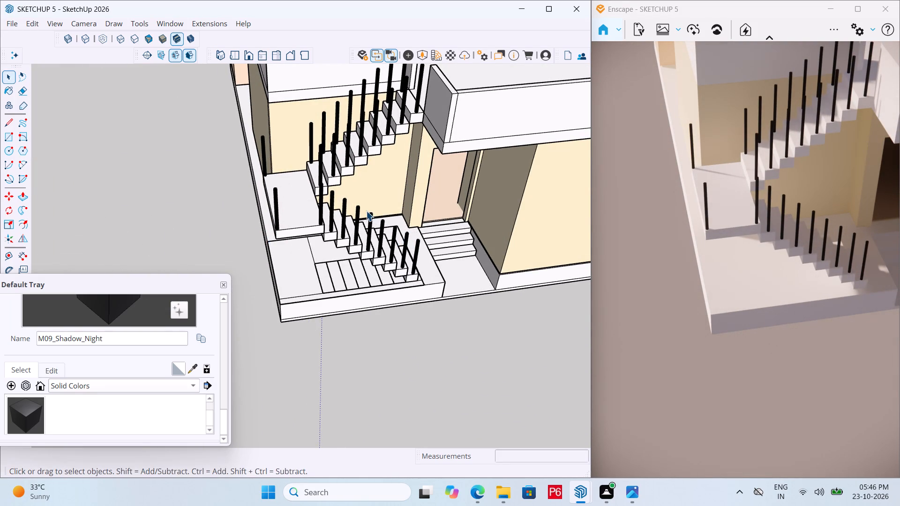
middle_drag(248, 218, 590, 226)
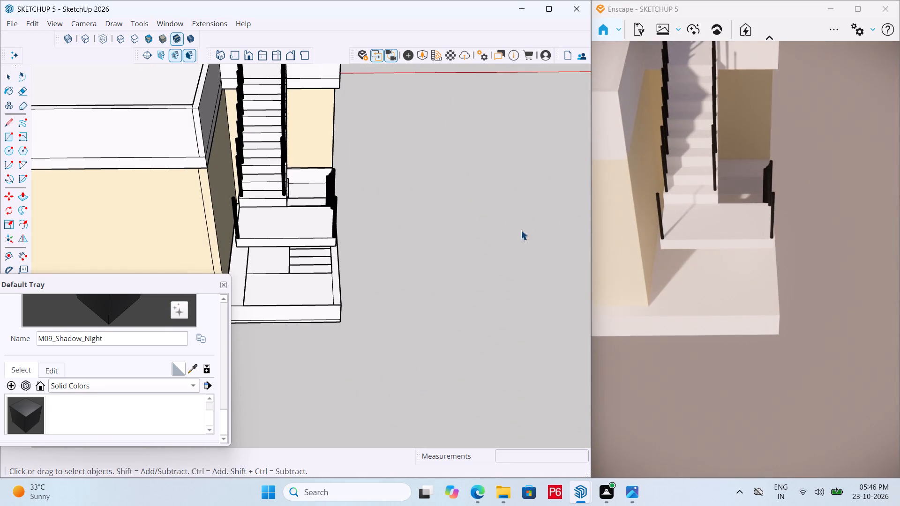
scroll(319, 209, up, 1)
middle_drag(219, 204, 0, 197)
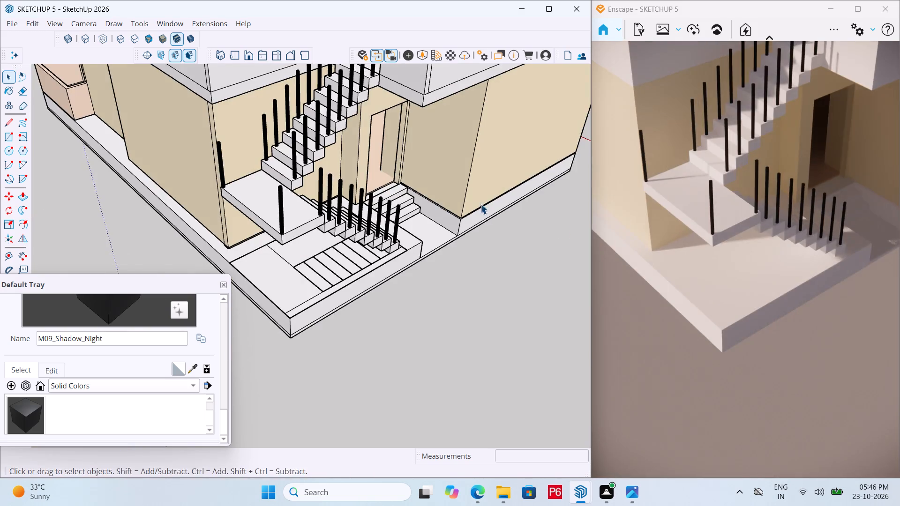
middle_drag(476, 200, 274, 171)
scroll(273, 171, up, 5)
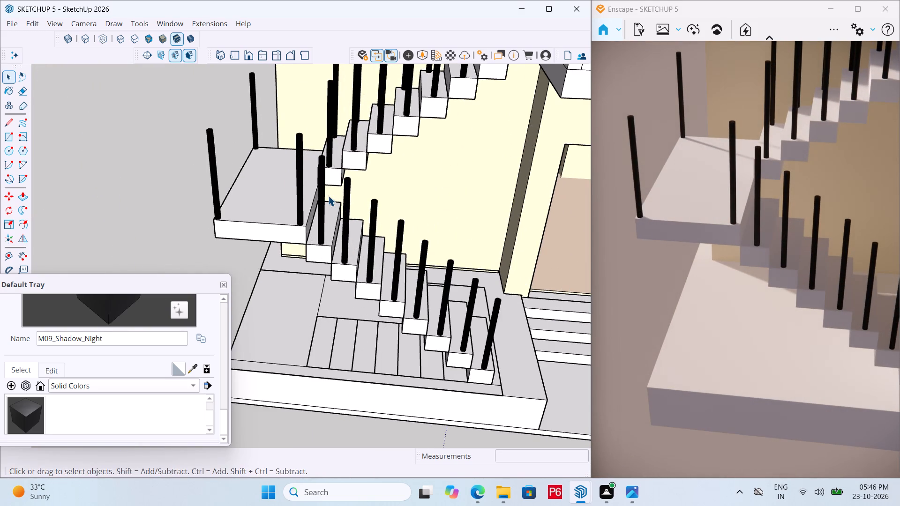
key(l)
scroll(301, 136, up, 6)
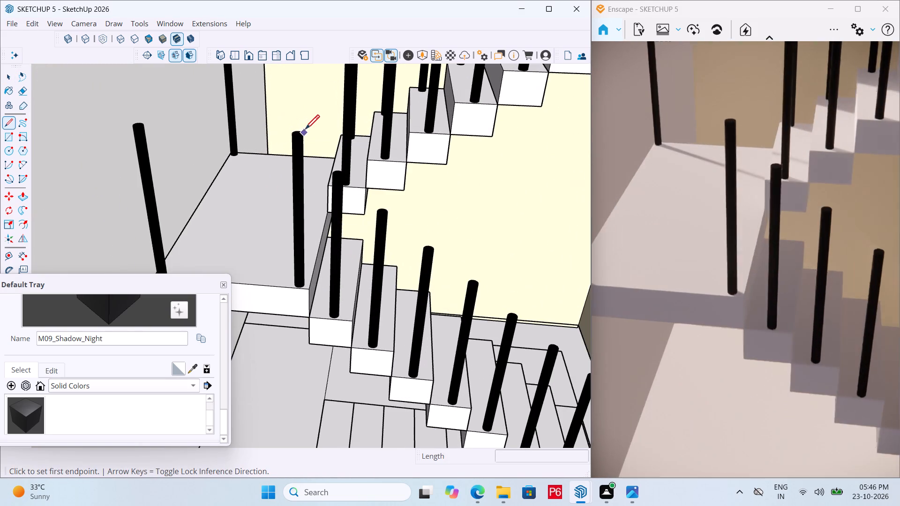
click(613, 494)
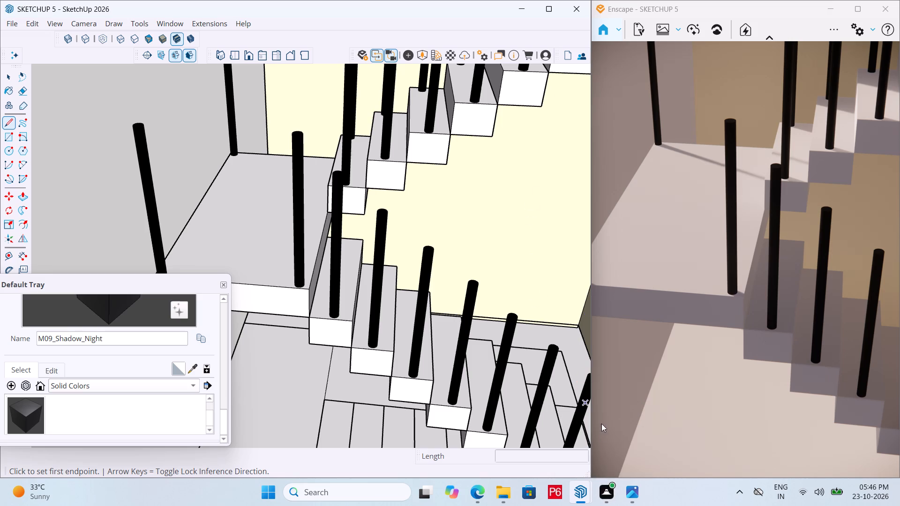
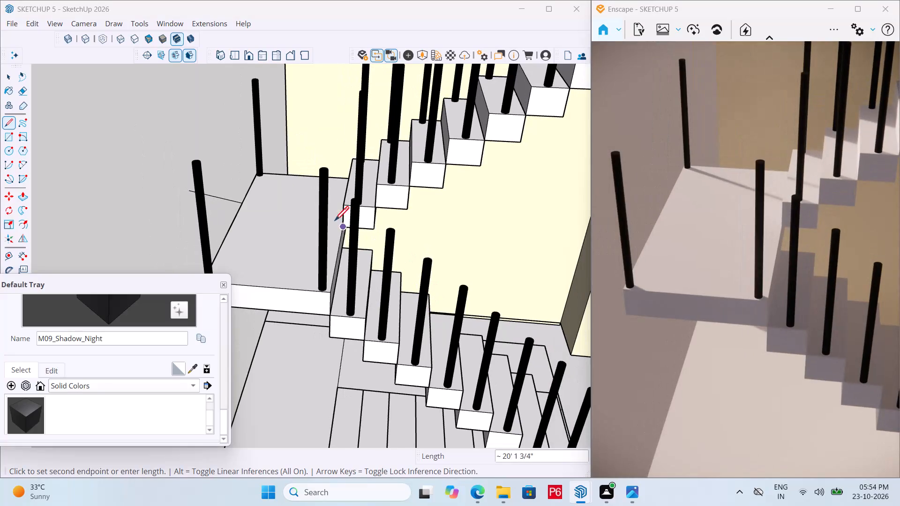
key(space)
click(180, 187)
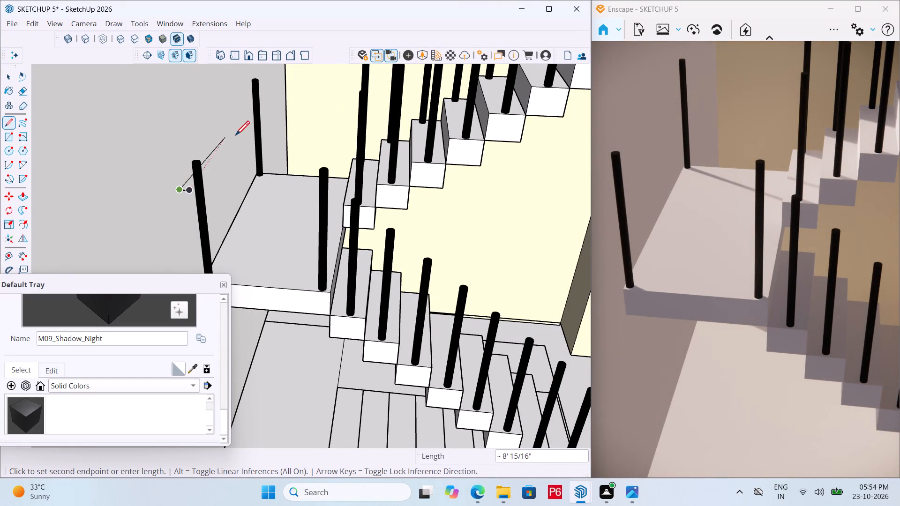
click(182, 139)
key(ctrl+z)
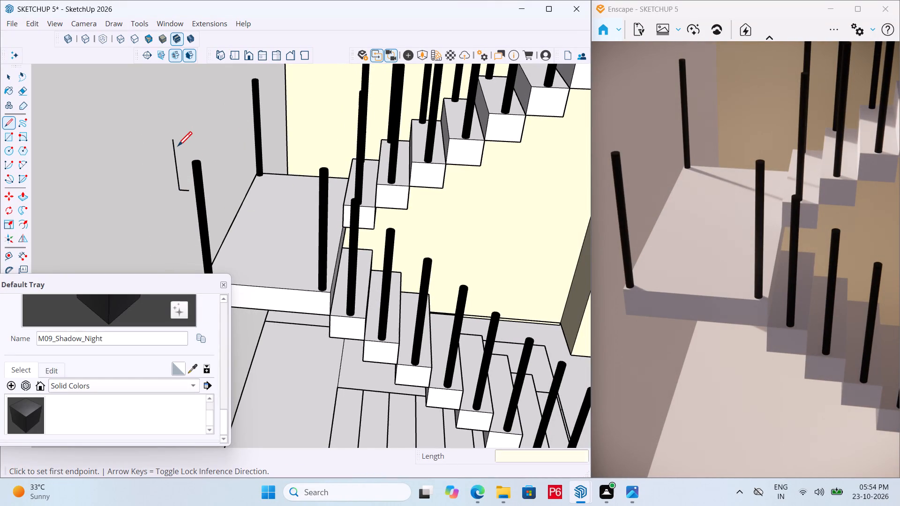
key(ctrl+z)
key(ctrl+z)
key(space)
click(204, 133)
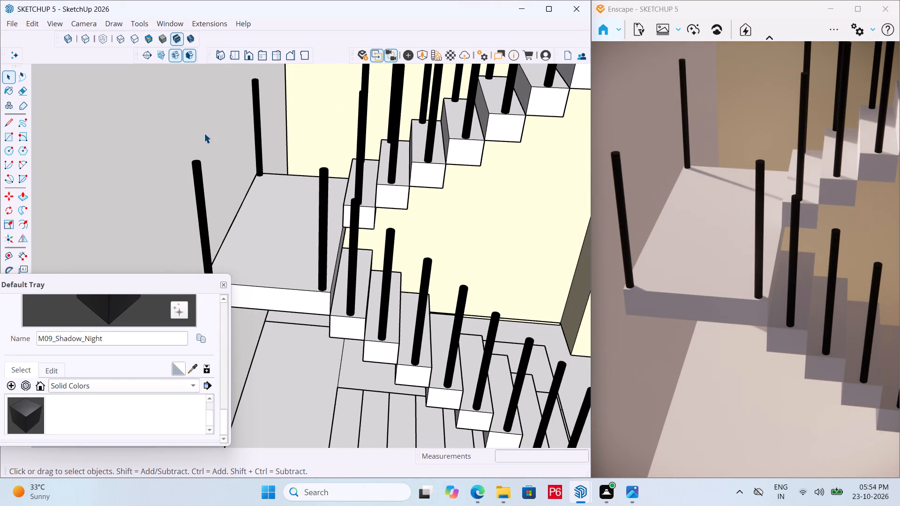
Draw a vertical 3' high rectangle on the landing's short edge, between the outer corner post and the post beside the lower flight.
middle_drag(231, 156, 160, 179)
scroll(219, 152, down, 5)
middle_drag(219, 158, 406, 223)
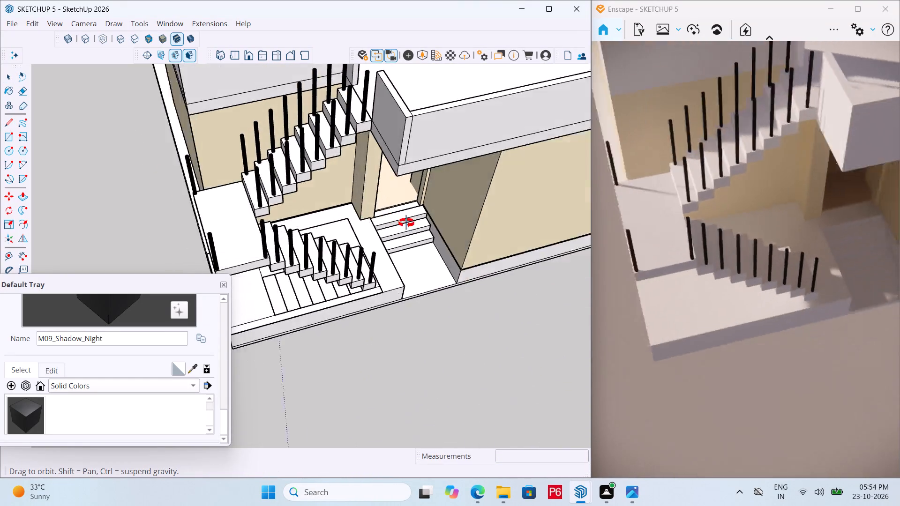
middle_drag(406, 223, 464, 209)
scroll(238, 235, up, 4)
middle_drag(252, 234, 102, 160)
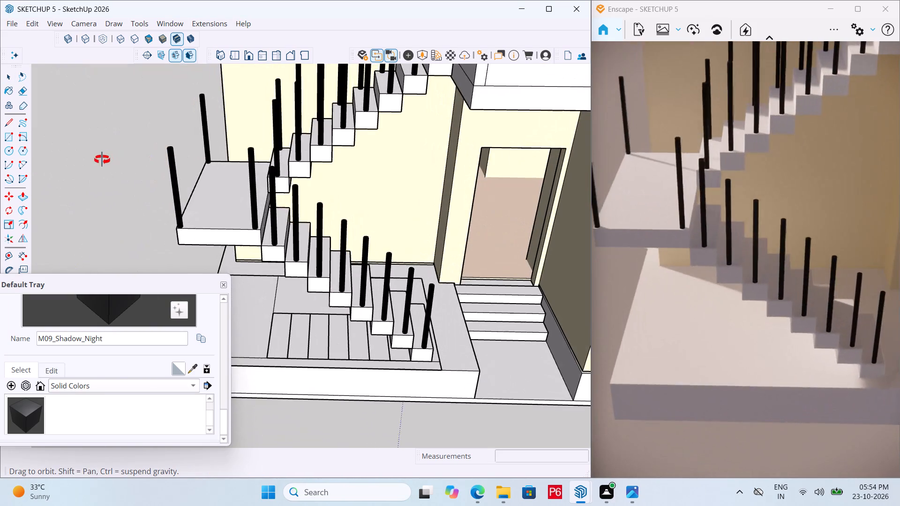
middle_drag(102, 160, 98, 163)
middle_drag(154, 187, 192, 185)
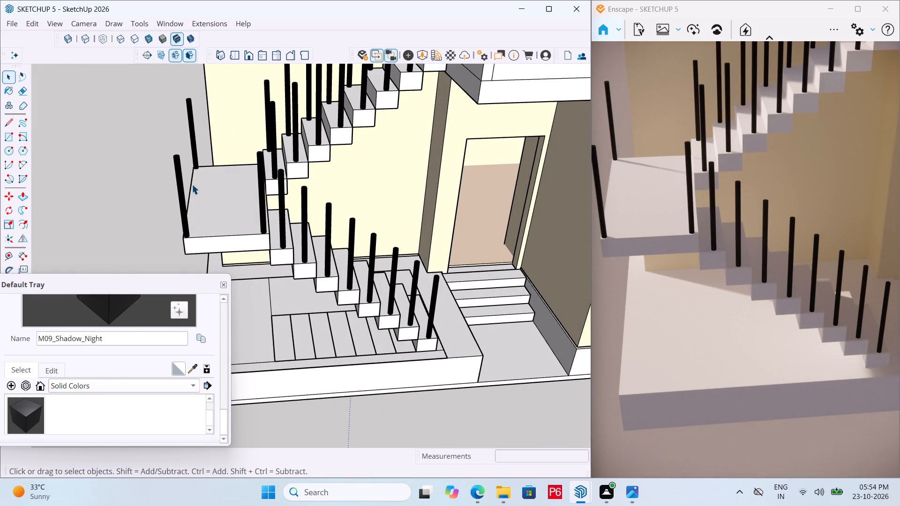
key(r)
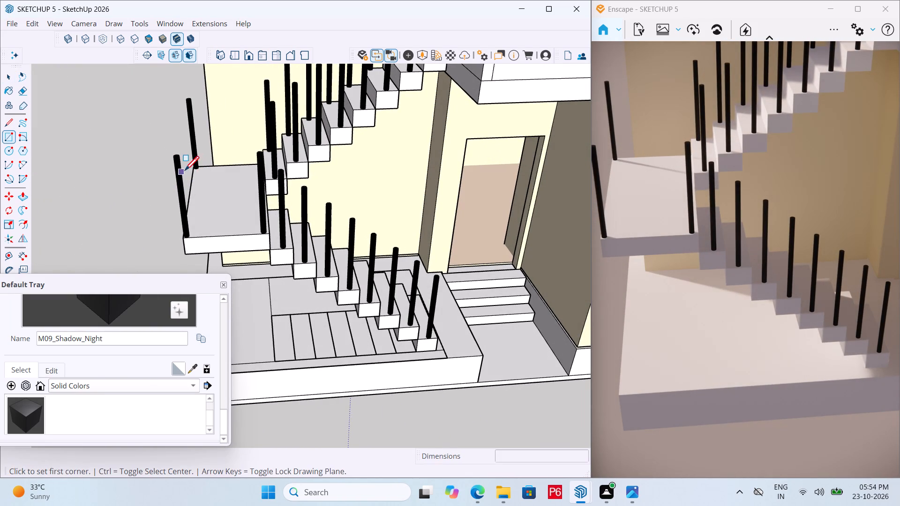
click(175, 158)
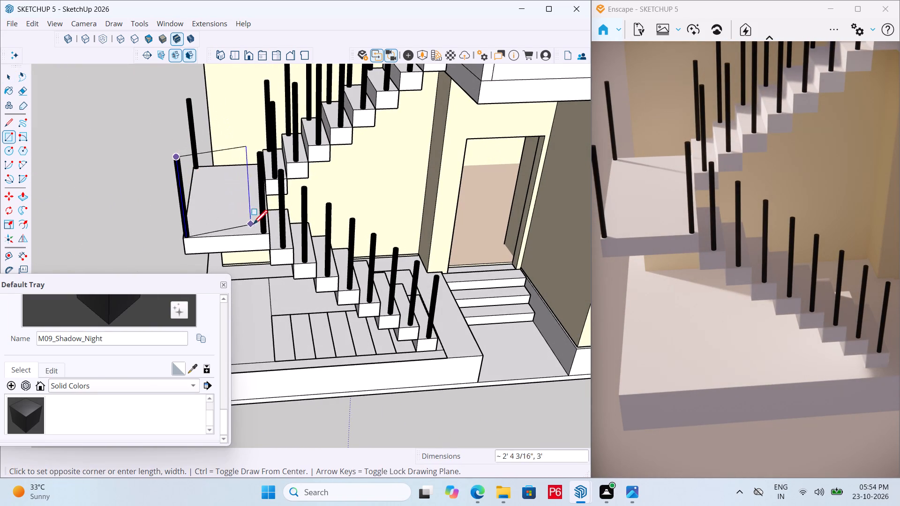
click(265, 236)
Draw a vertical rectangle along the landing's long outer edge, spanning the full height between its two corner posts.
middle_drag(192, 212, 276, 216)
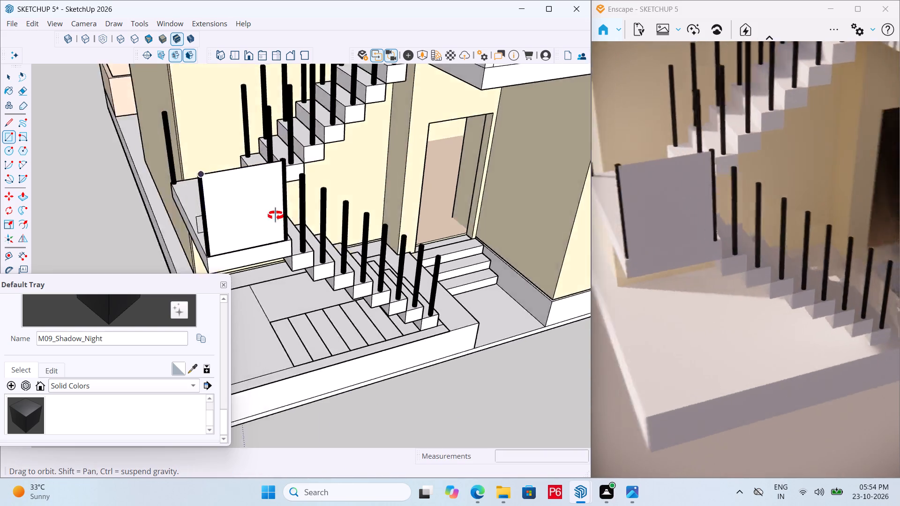
middle_drag(276, 216, 601, 213)
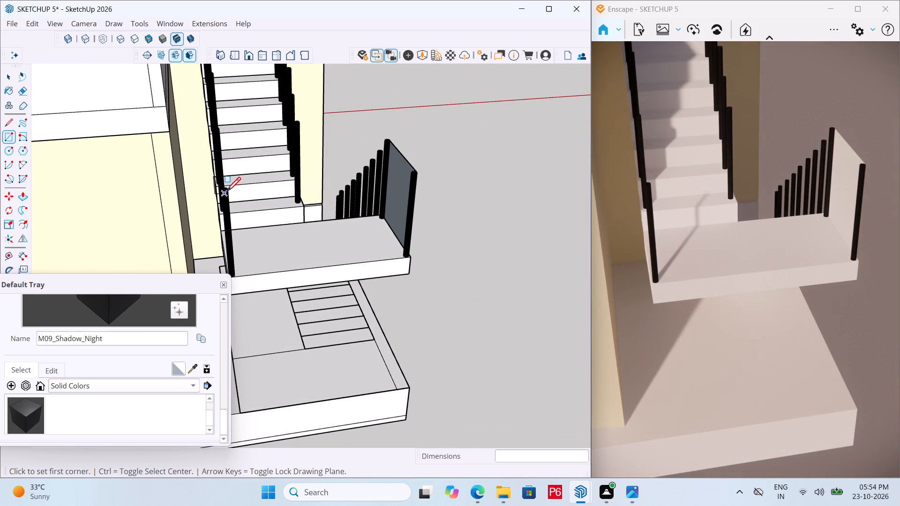
click(227, 193)
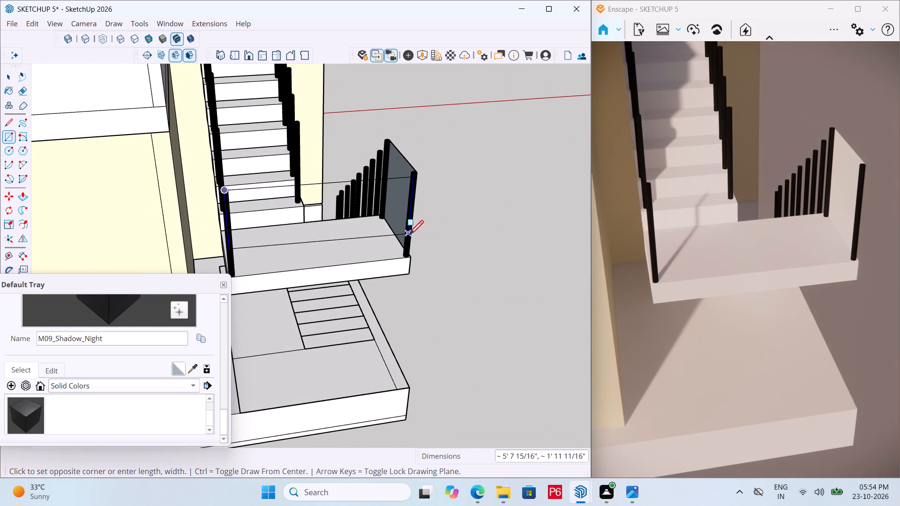
click(410, 256)
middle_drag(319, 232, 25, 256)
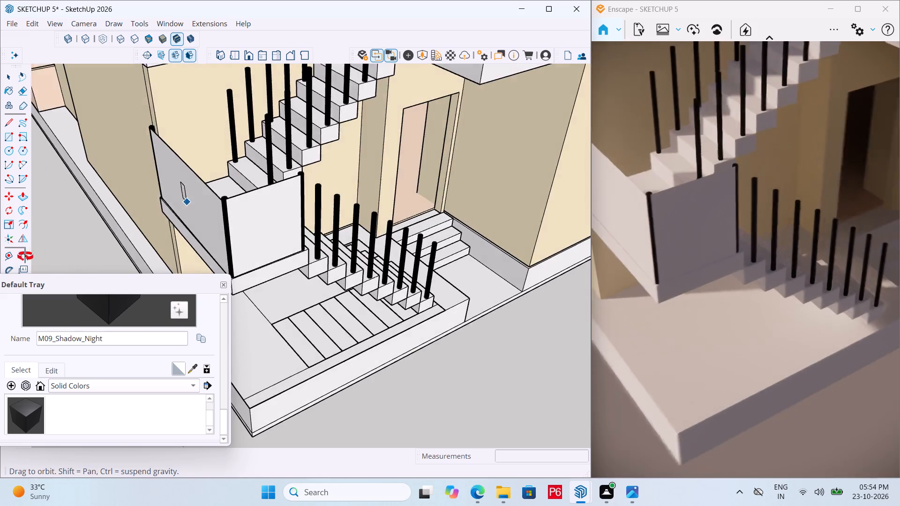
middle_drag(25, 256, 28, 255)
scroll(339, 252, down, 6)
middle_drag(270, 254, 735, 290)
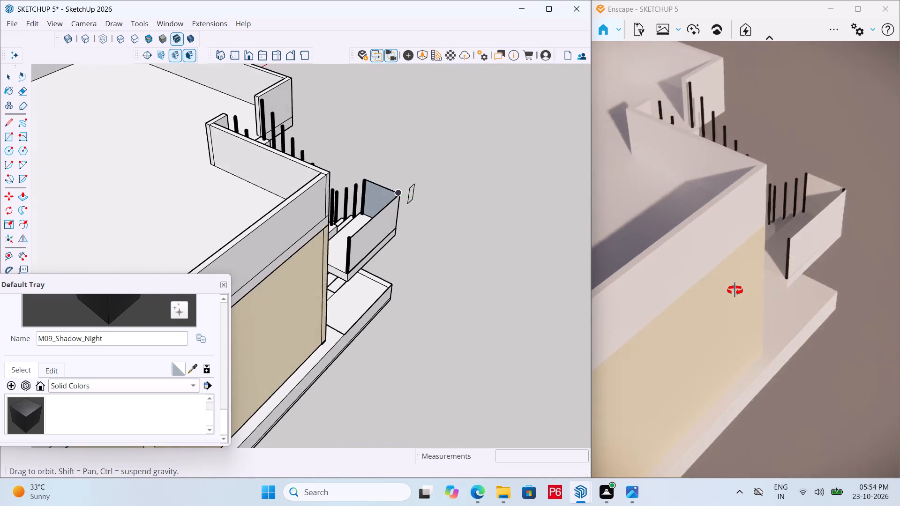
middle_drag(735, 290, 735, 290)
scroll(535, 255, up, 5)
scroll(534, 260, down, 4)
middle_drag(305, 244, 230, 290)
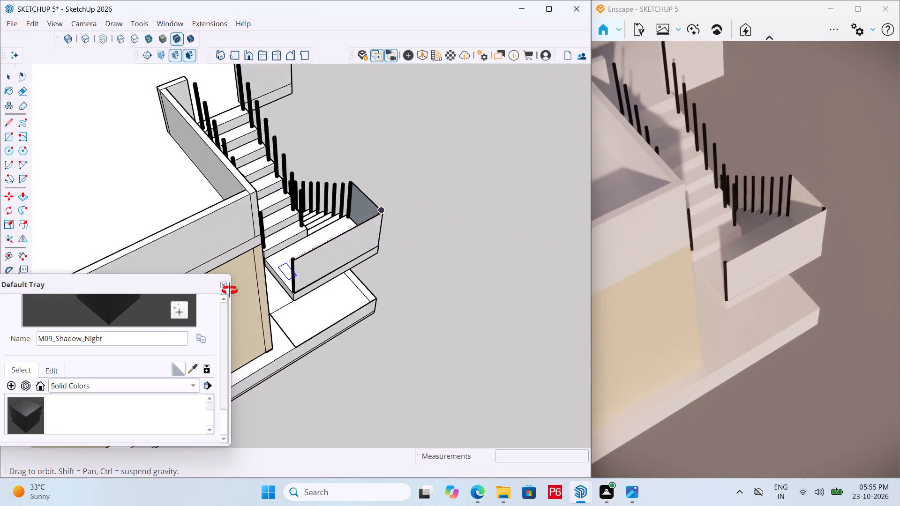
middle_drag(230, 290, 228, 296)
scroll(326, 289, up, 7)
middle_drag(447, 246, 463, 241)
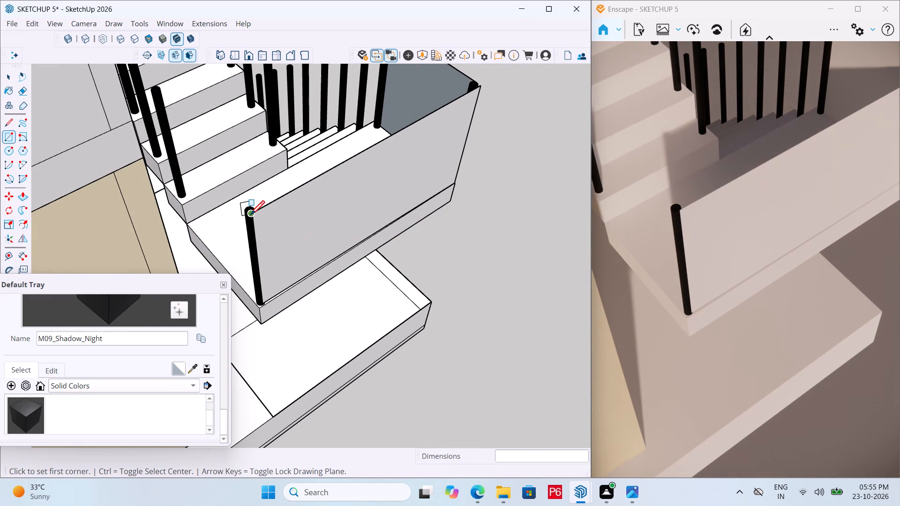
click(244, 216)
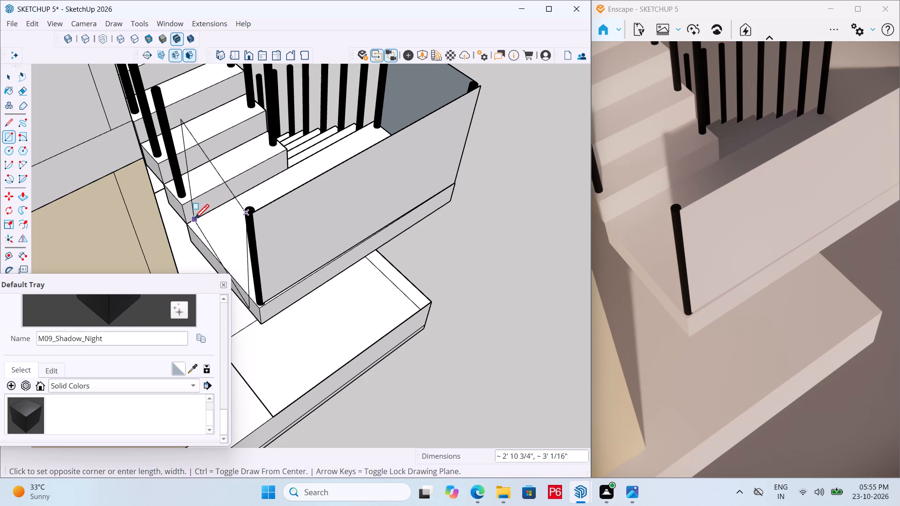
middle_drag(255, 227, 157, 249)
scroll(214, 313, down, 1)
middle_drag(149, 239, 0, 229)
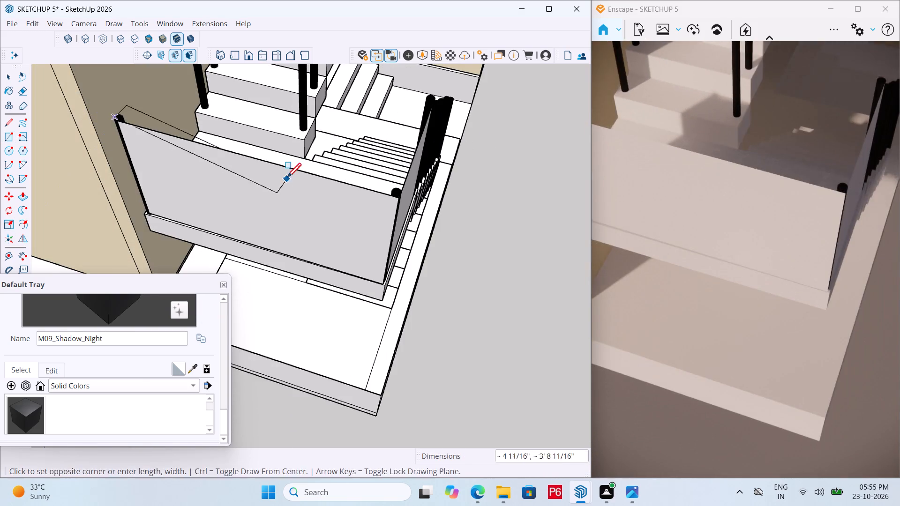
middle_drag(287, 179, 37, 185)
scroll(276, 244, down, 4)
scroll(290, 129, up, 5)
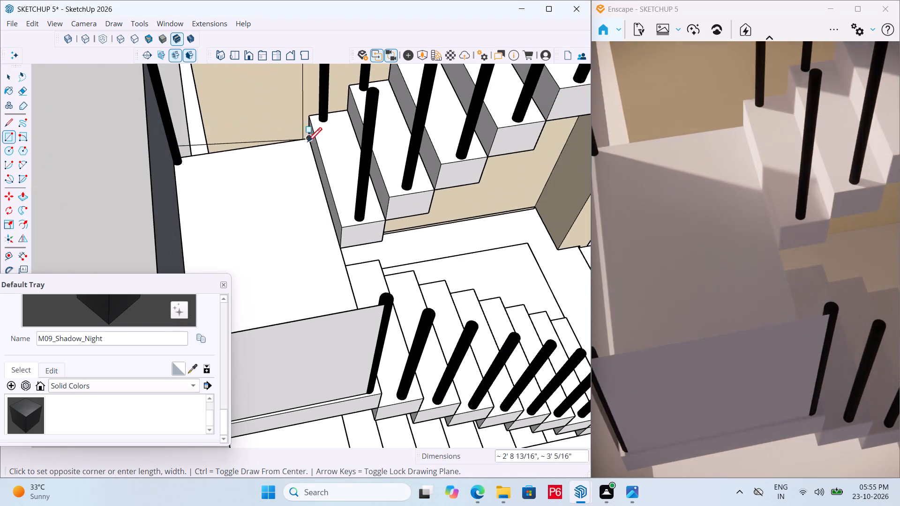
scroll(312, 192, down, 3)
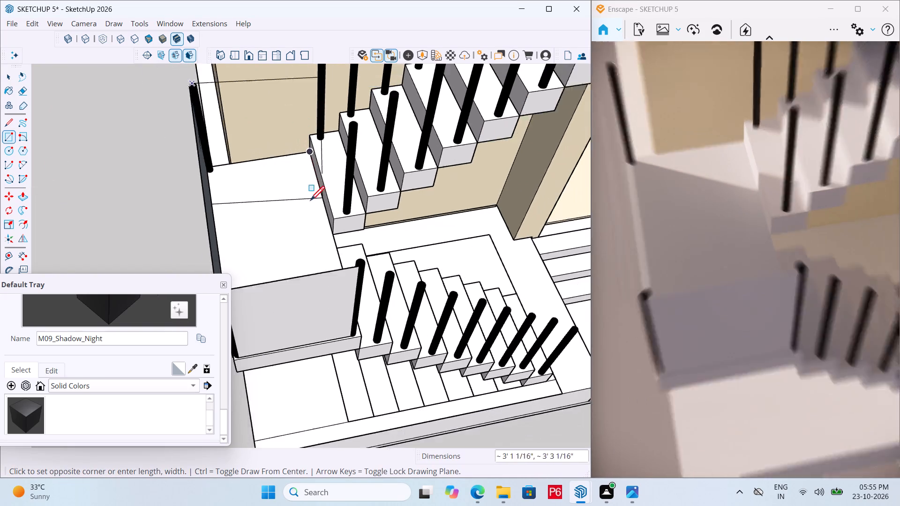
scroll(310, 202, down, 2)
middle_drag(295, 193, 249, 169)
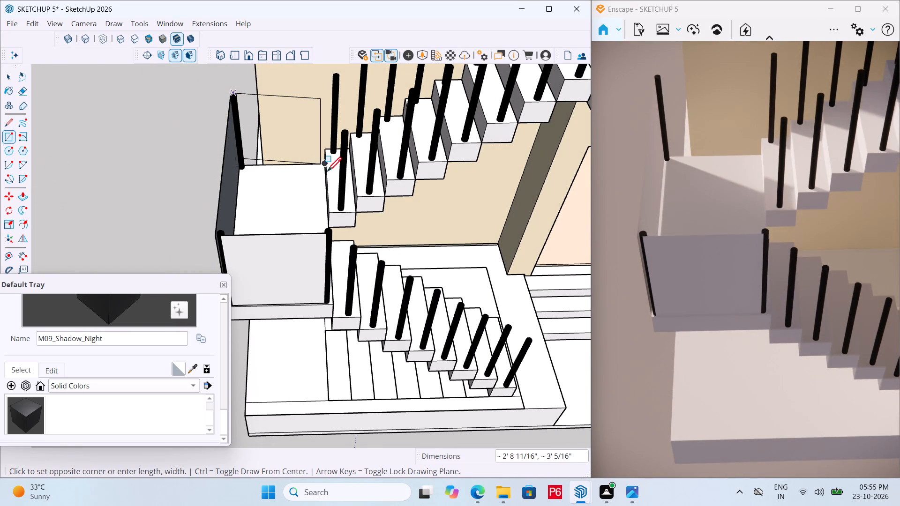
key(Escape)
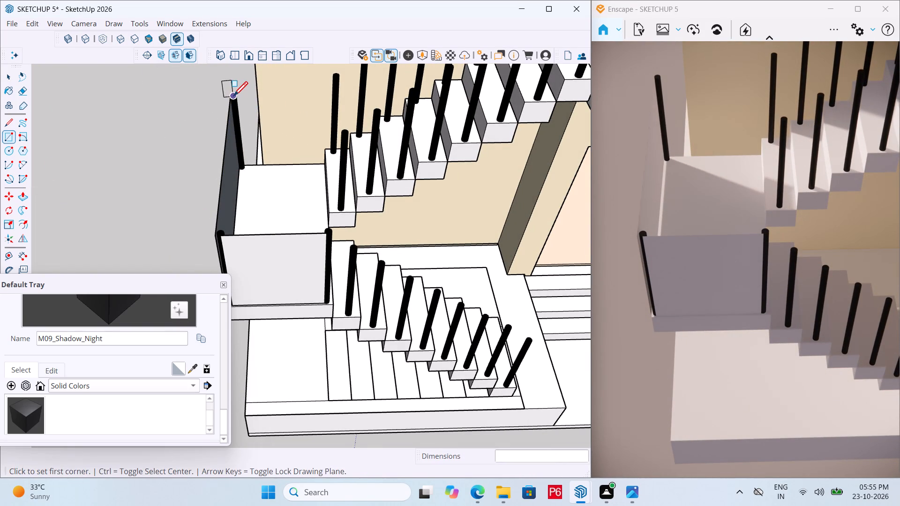
Draw a vertical rectangle about 2' 8" by 3' on the landing's remaining short edge, from the corner post to the upper flight.
click(233, 97)
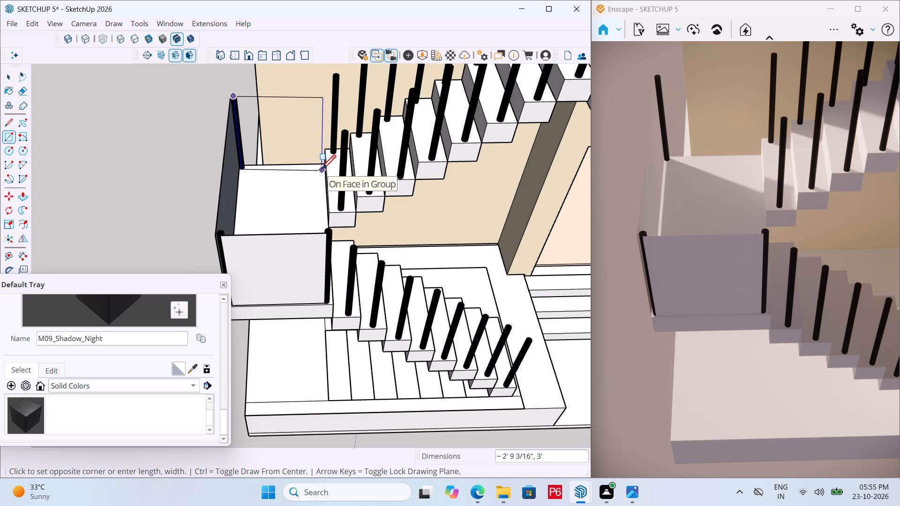
scroll(321, 167, up, 6)
middle_drag(321, 164, 357, 151)
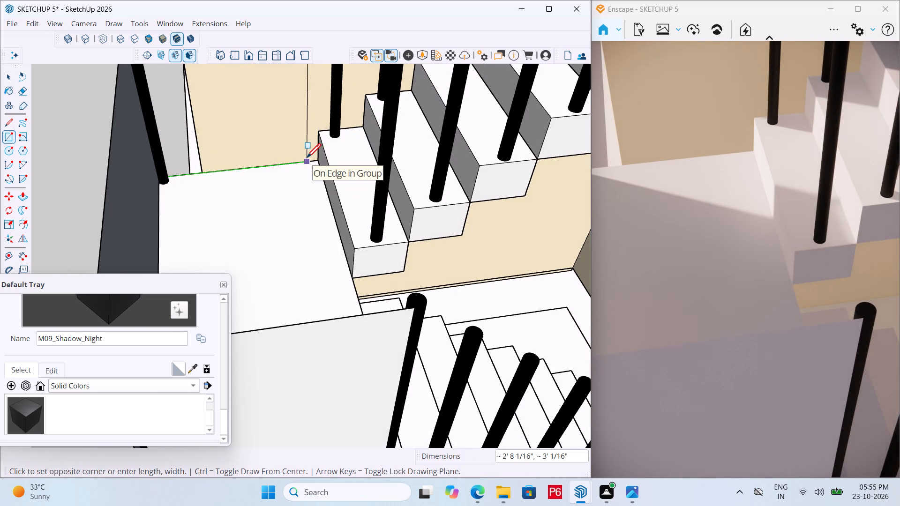
click(307, 159)
Group the three landing panel rectangles together with their edges.
scroll(314, 207, down, 7)
middle_drag(259, 218, 491, 208)
key(space)
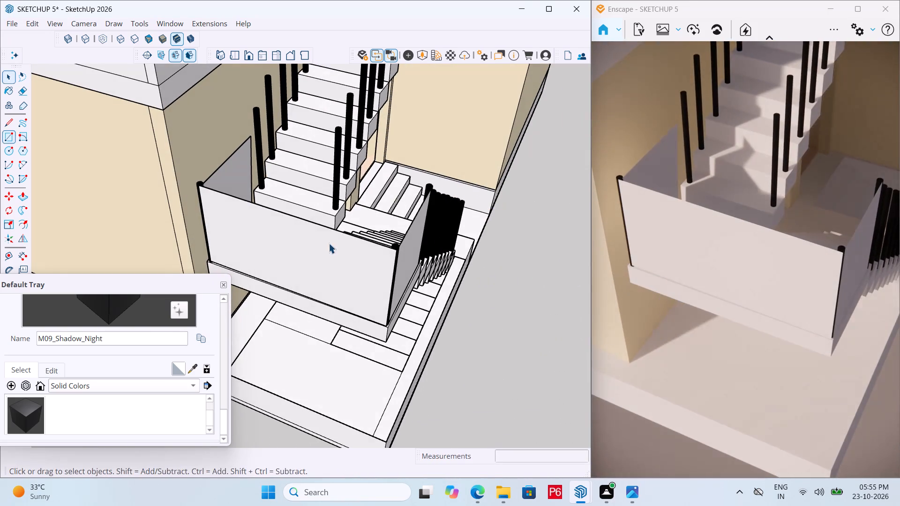
middle_drag(335, 243, 173, 256)
triple_click(302, 277)
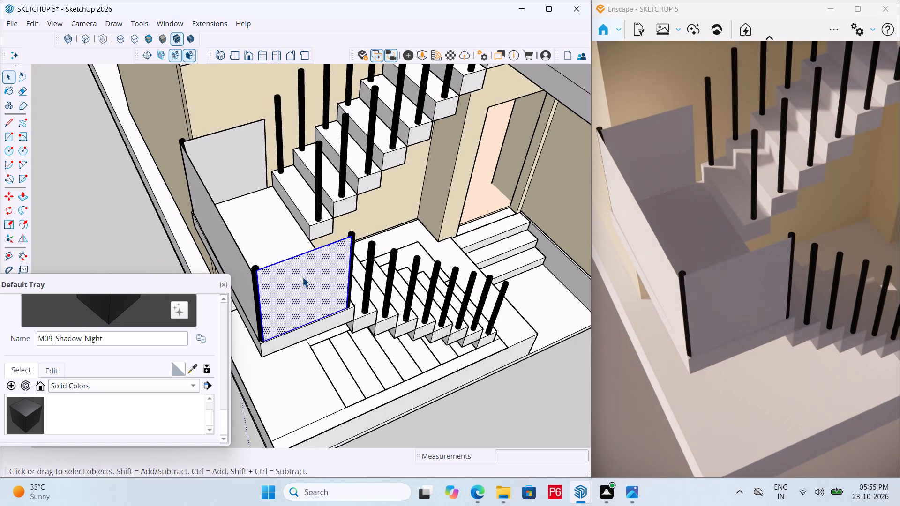
right_click(302, 277)
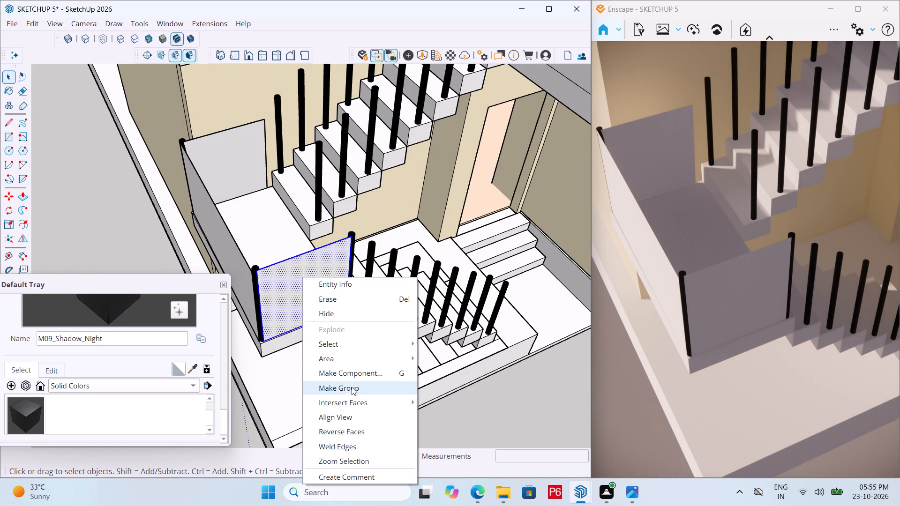
ctrl+click(238, 273)
ctrl+double_click(215, 221)
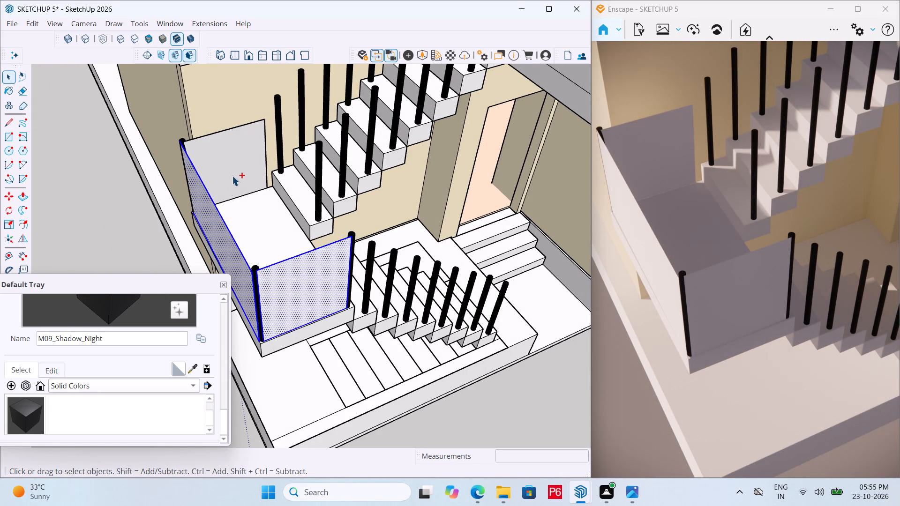
ctrl+double_click(232, 164)
right_click(232, 164)
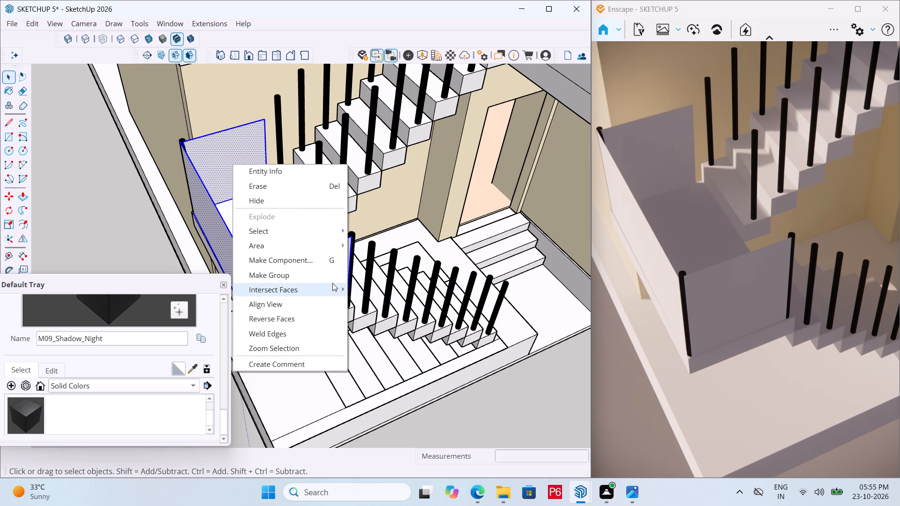
click(333, 269)
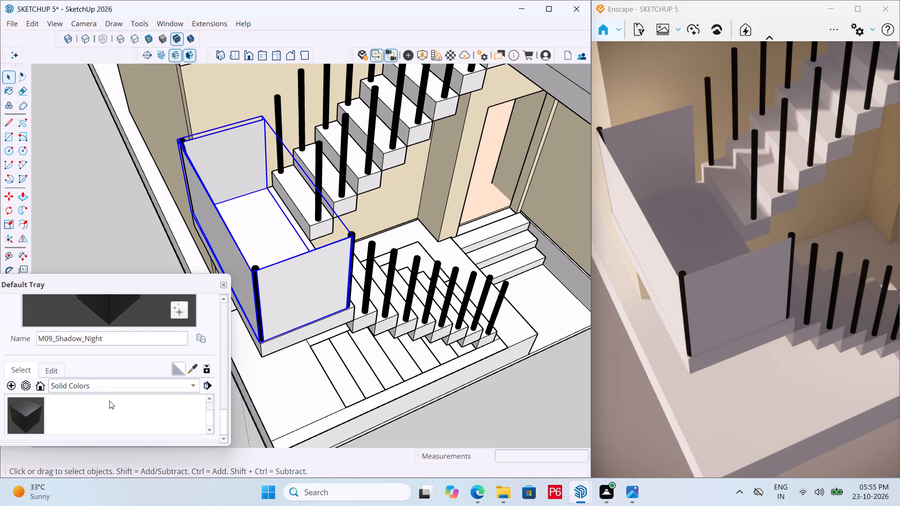
Paint the landing panel group with Glass_Basic_01 from the Glass materials.
scroll(109, 394, down, 1)
click(112, 387)
click(110, 318)
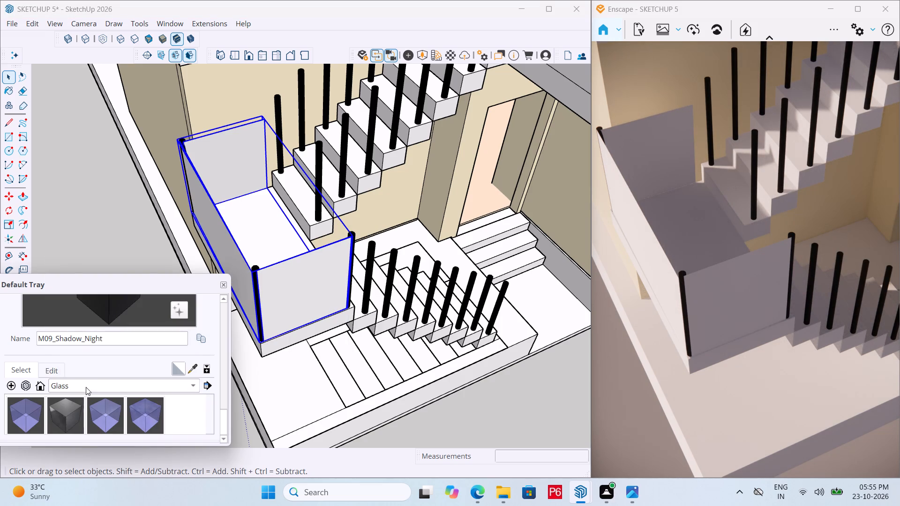
click(26, 414)
drag(300, 306, 290, 292)
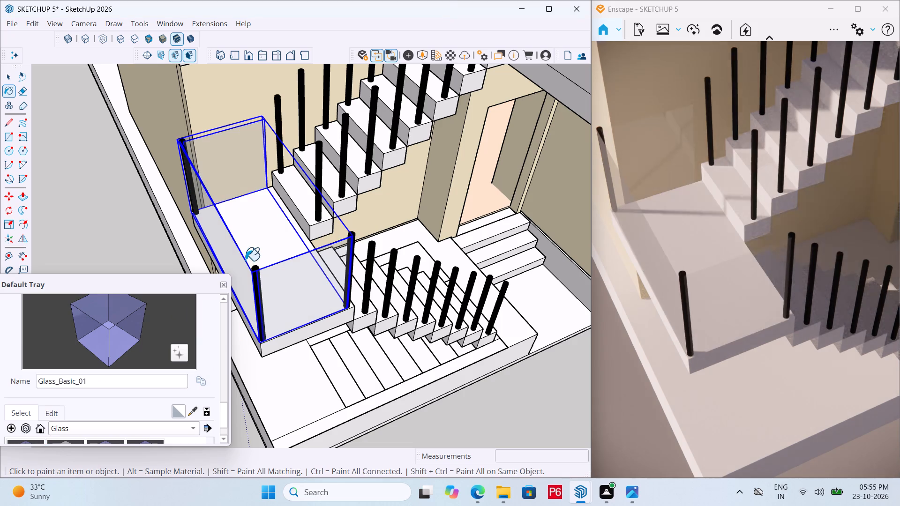
scroll(314, 291, down, 2)
key(space)
Deselect the glass panels and save the house model.
middle_drag(315, 259, 343, 153)
scroll(343, 153, down, 1)
key(space)
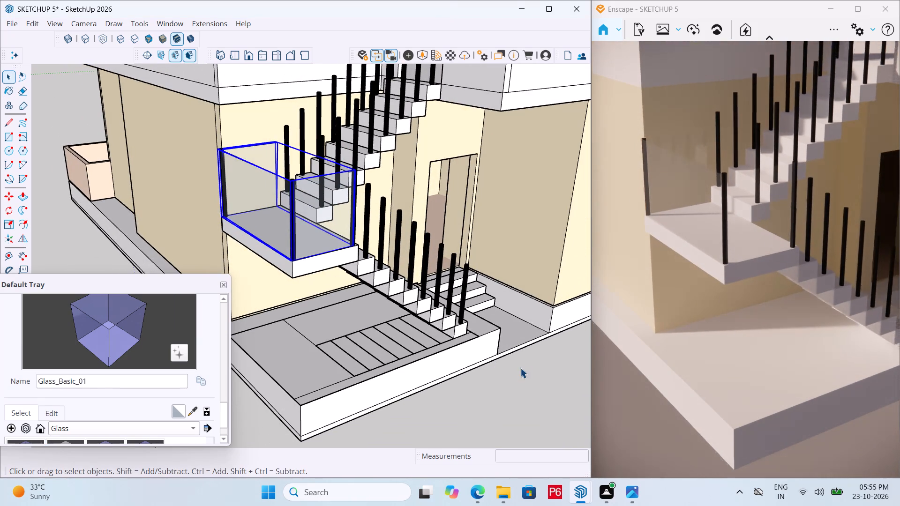
click(523, 390)
key(ctrl+s)
key(ctrl+s)
key(ctrl+s)
key(ctrl+s)
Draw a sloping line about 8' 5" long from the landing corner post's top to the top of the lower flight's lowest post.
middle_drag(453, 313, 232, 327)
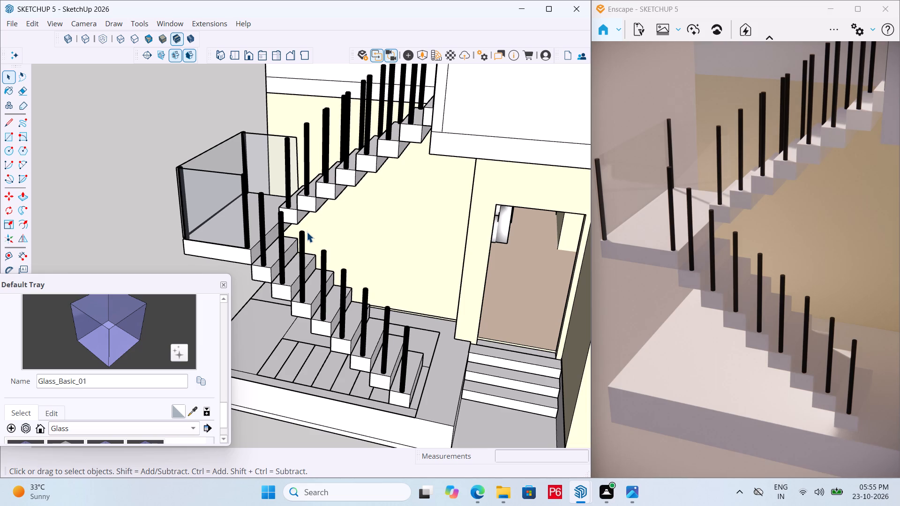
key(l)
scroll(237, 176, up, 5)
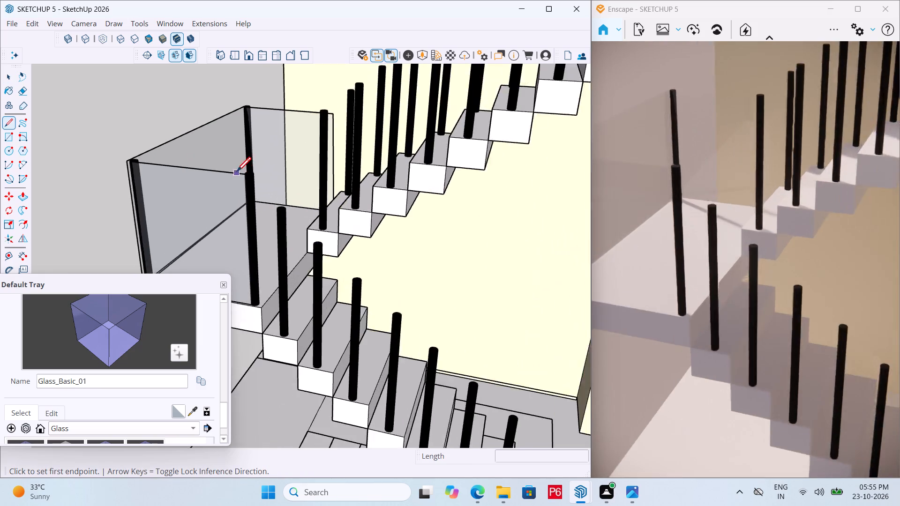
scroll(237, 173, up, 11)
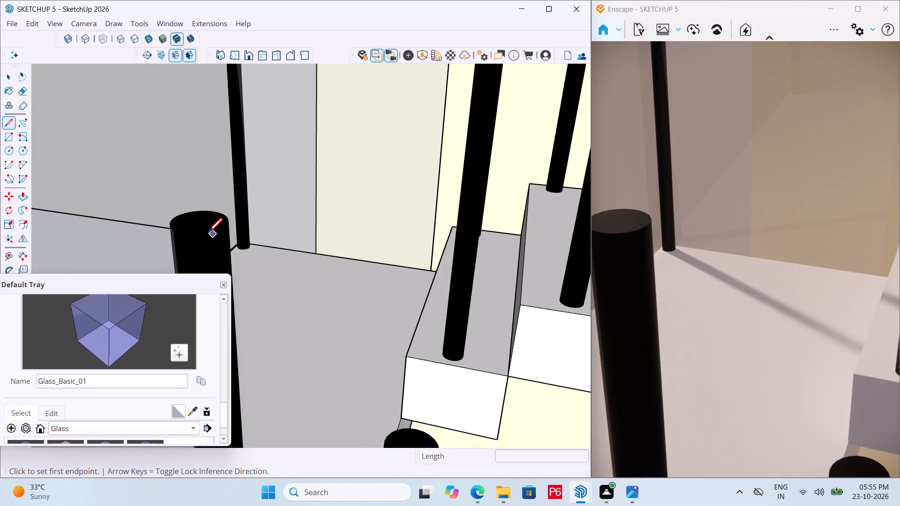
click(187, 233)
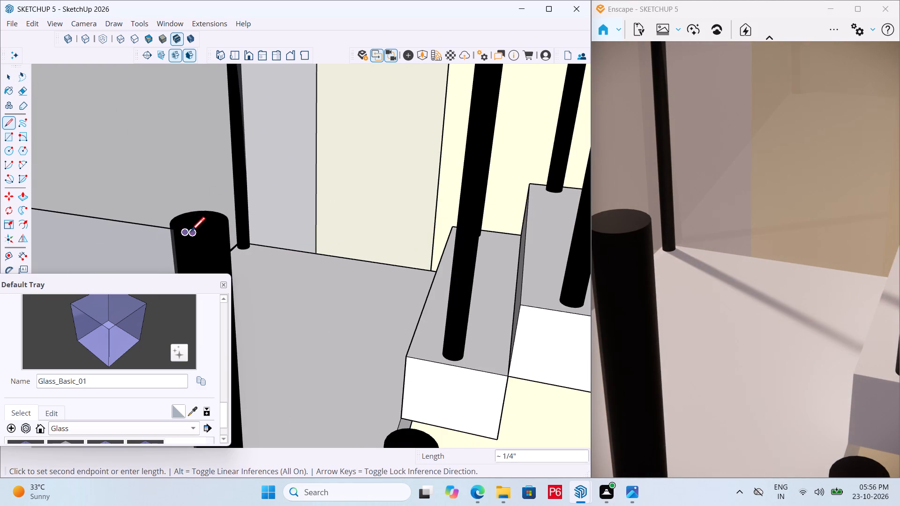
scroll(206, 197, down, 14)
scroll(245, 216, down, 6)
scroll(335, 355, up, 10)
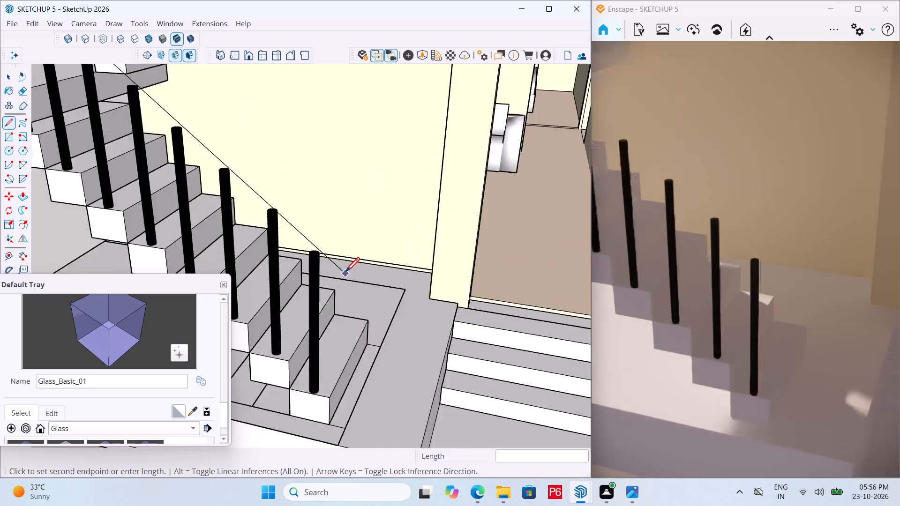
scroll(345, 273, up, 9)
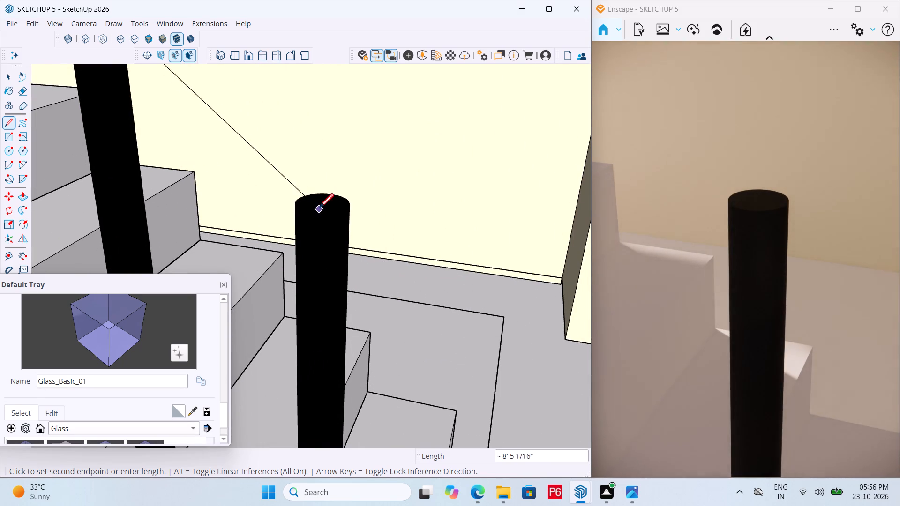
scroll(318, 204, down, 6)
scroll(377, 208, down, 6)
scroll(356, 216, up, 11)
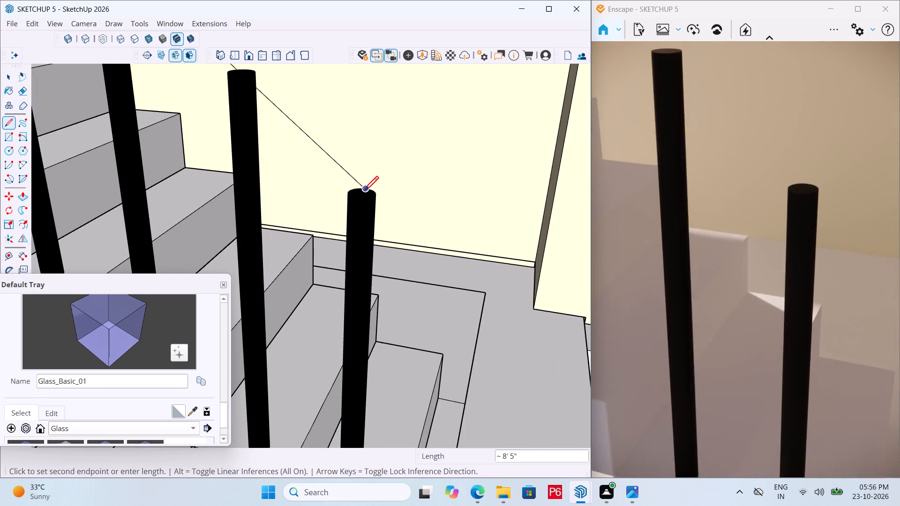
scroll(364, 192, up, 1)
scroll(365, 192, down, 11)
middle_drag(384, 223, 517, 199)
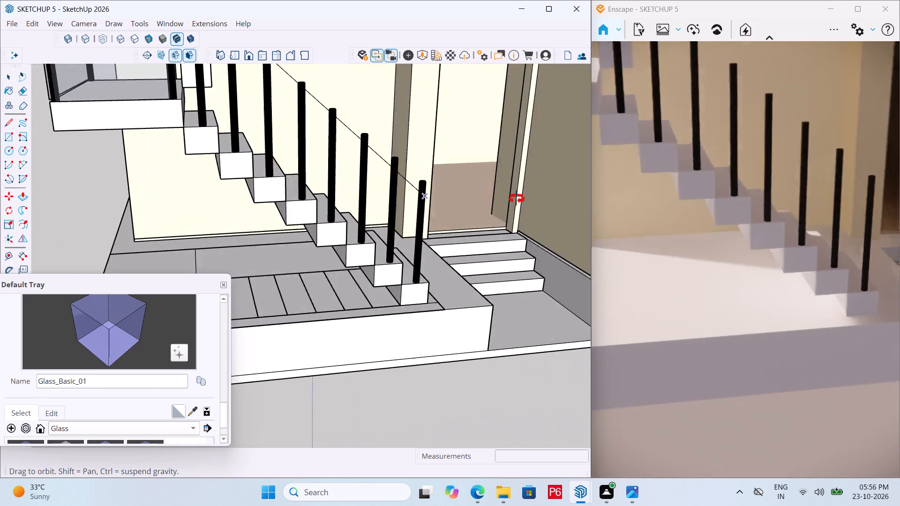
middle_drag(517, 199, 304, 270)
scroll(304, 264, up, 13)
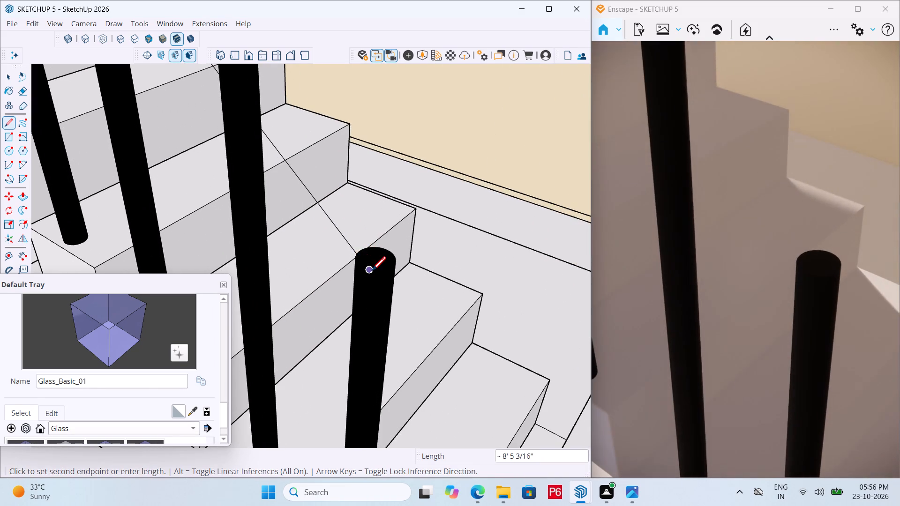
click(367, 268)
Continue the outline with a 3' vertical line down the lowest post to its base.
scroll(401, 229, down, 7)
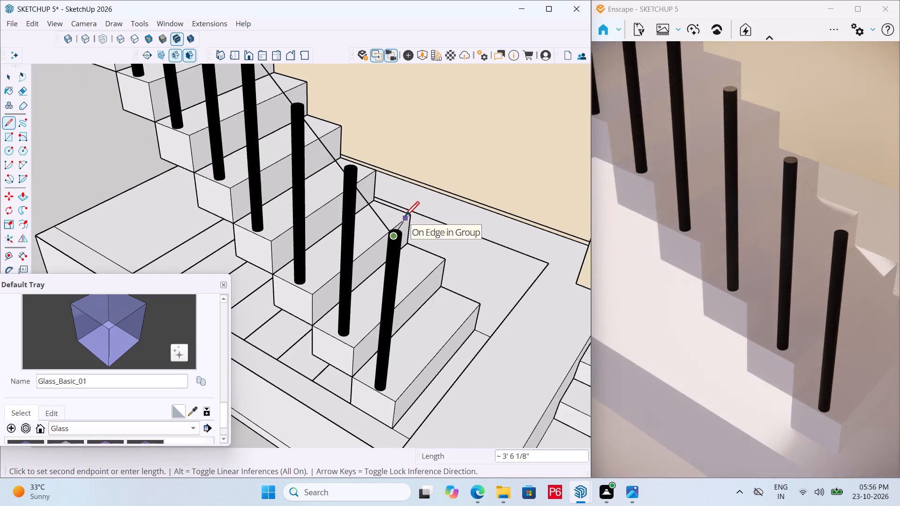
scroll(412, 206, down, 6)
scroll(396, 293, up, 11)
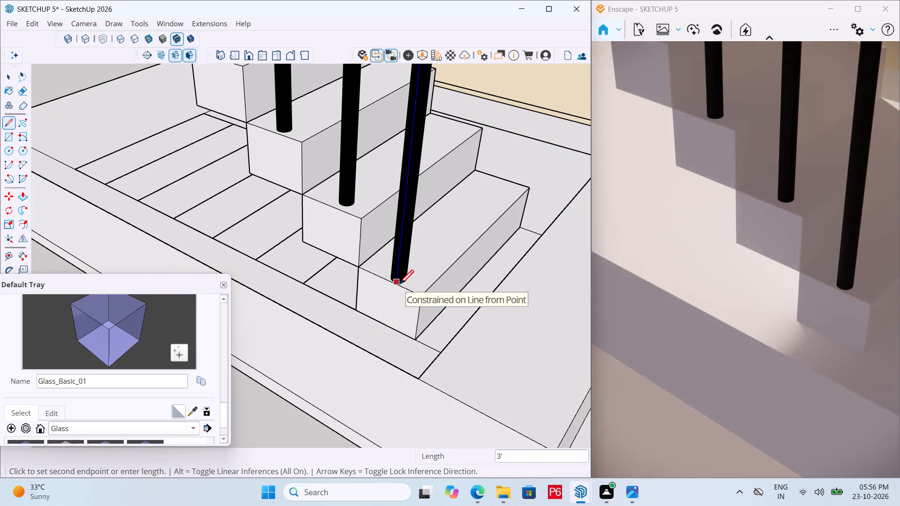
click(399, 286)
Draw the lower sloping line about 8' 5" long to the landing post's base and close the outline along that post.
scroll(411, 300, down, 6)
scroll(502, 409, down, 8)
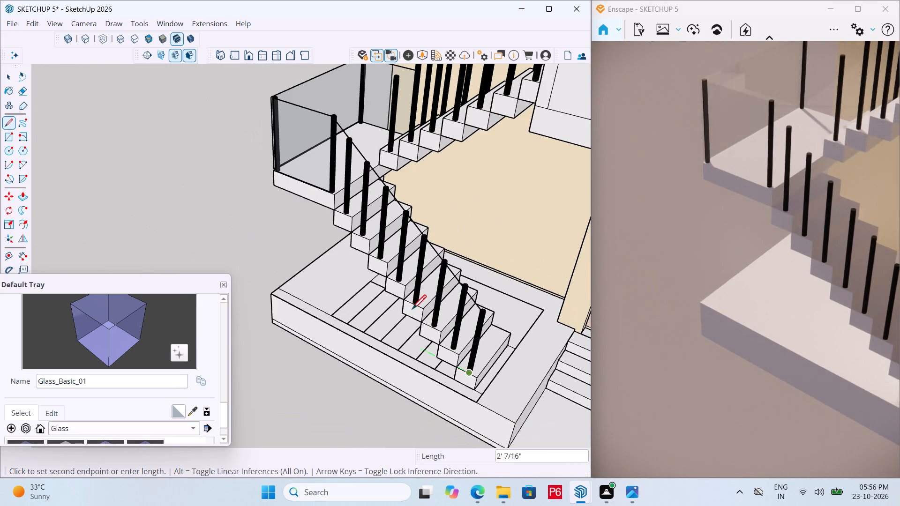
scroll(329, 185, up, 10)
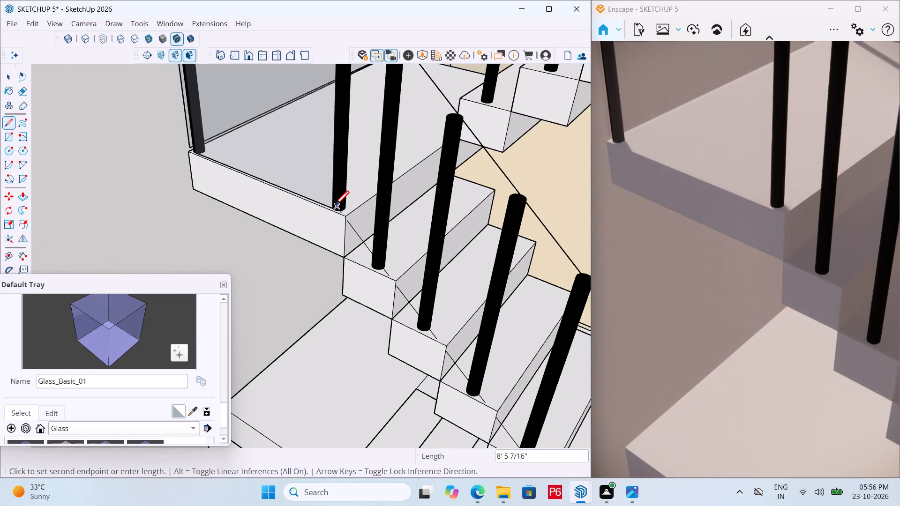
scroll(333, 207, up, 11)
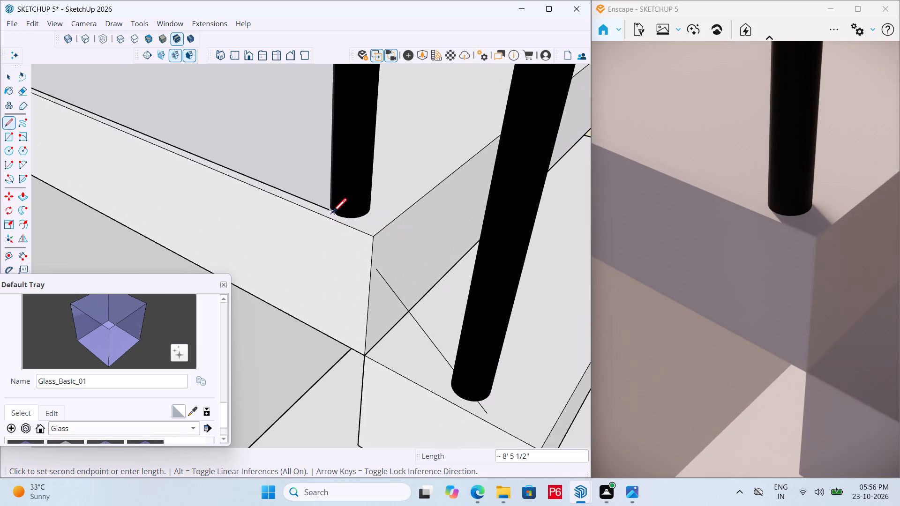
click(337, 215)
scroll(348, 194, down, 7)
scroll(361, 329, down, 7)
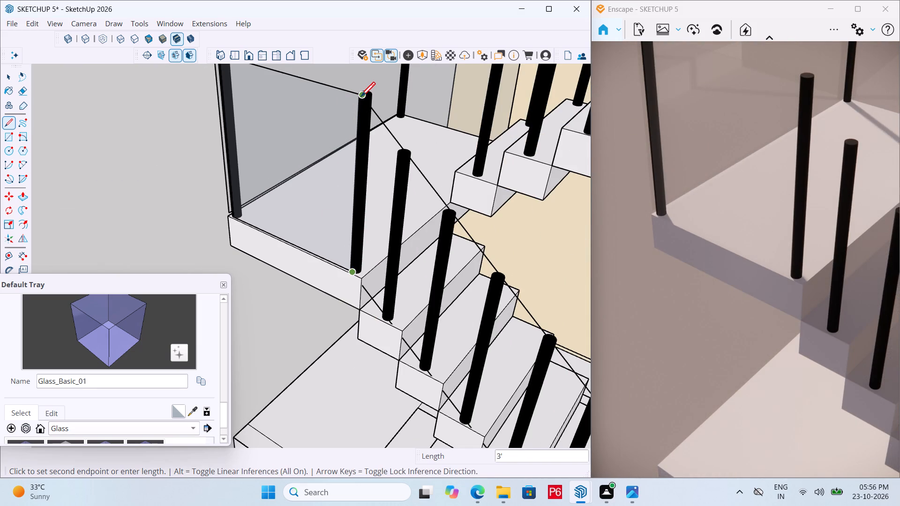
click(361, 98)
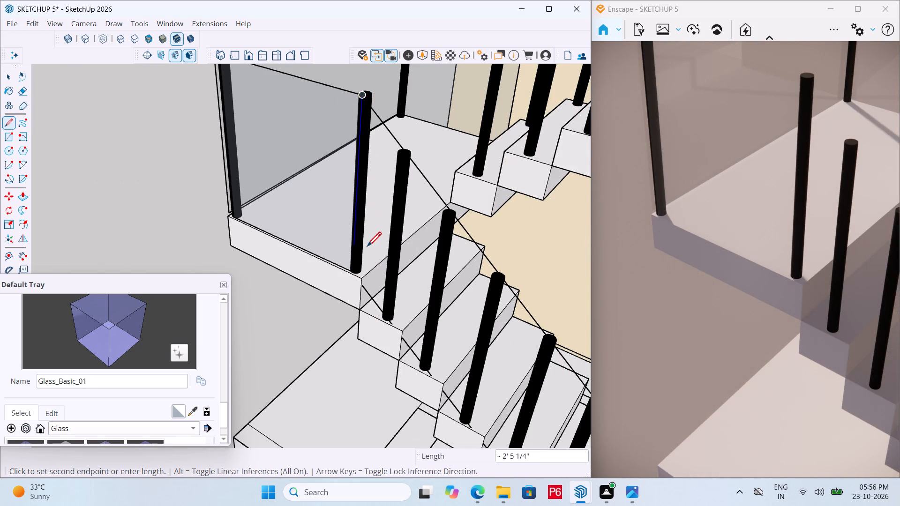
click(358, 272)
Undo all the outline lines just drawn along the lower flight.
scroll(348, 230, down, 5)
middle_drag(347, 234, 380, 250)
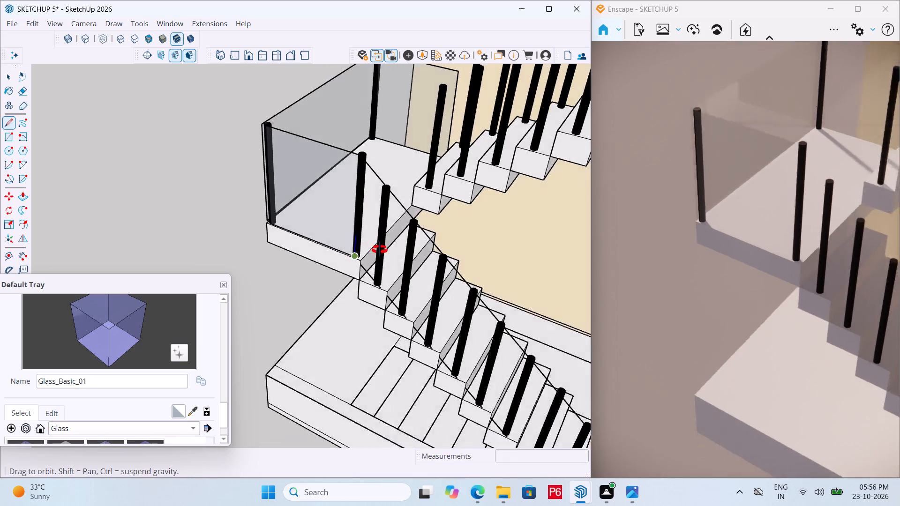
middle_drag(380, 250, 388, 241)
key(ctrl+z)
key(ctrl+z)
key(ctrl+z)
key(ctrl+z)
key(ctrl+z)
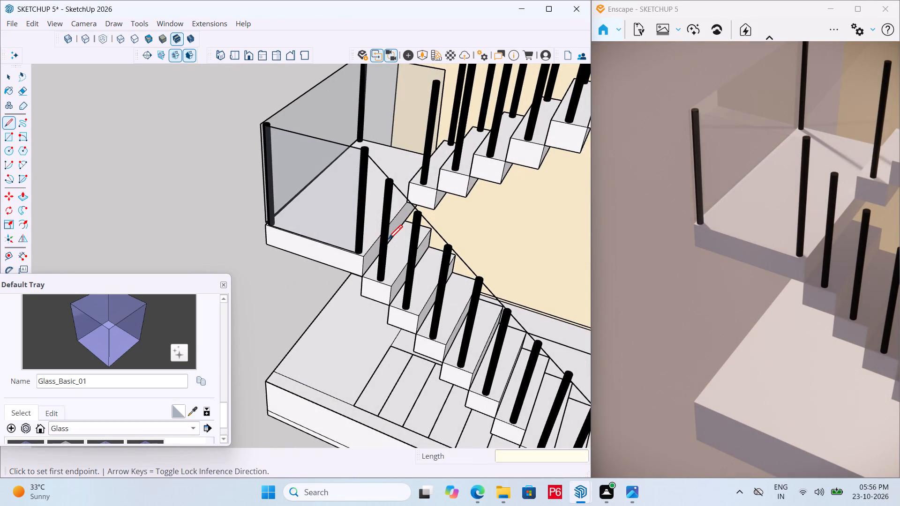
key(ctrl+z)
Draw a vertical rectangle about 6' 6" by 8' 4" from the landing post's top to the base of the lower flight's lowest post.
scroll(268, 225, down, 5)
middle_drag(345, 239, 399, 246)
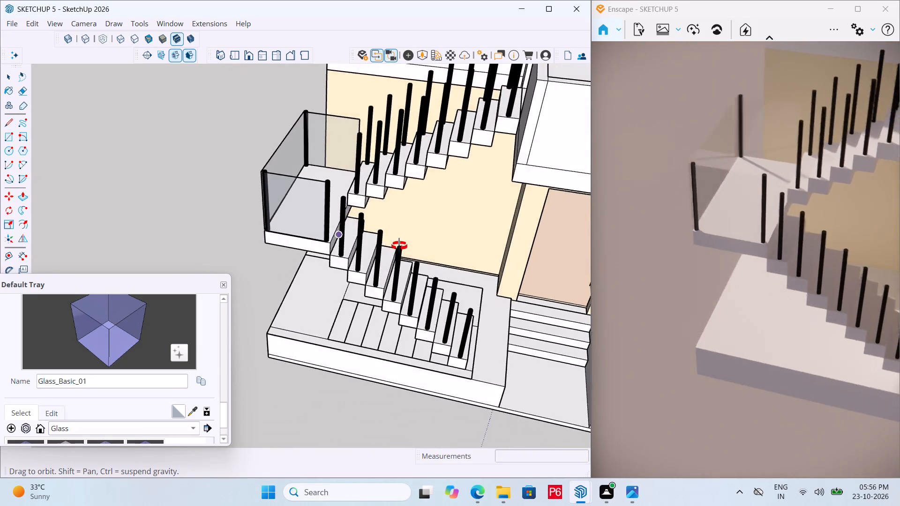
middle_drag(399, 246, 450, 238)
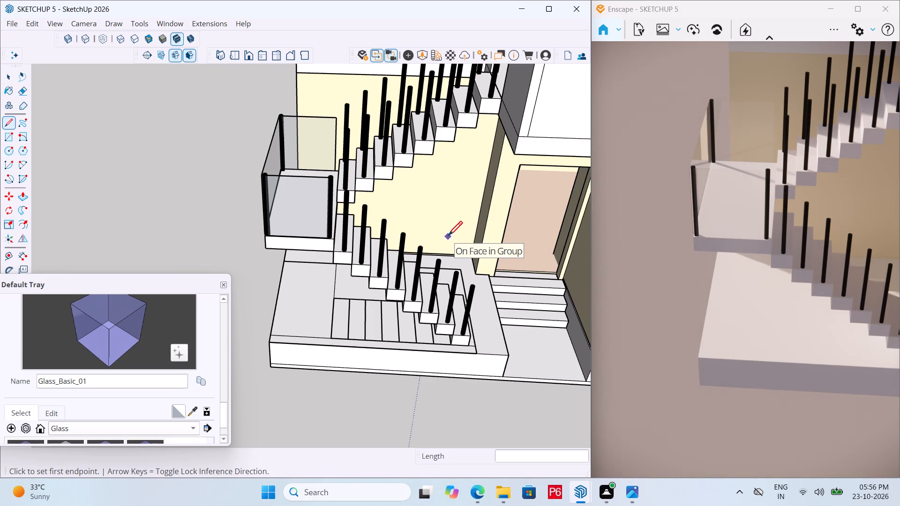
key(r)
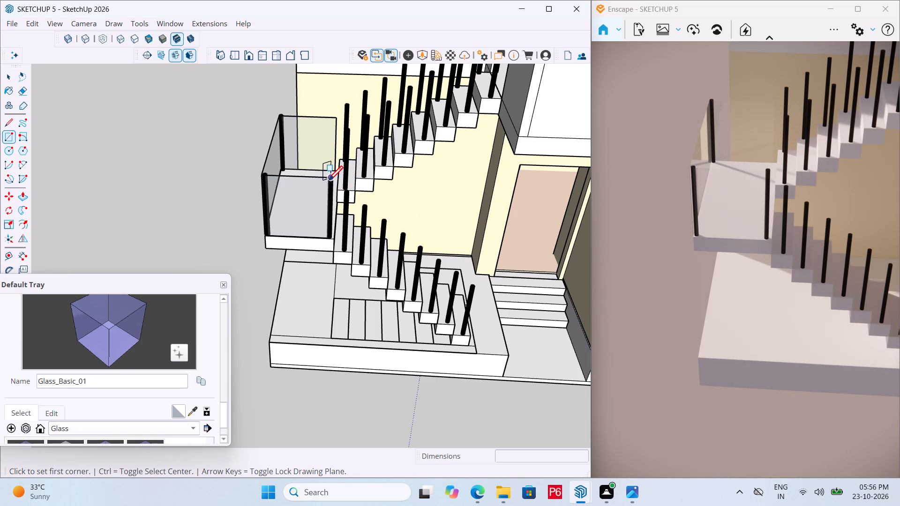
click(329, 182)
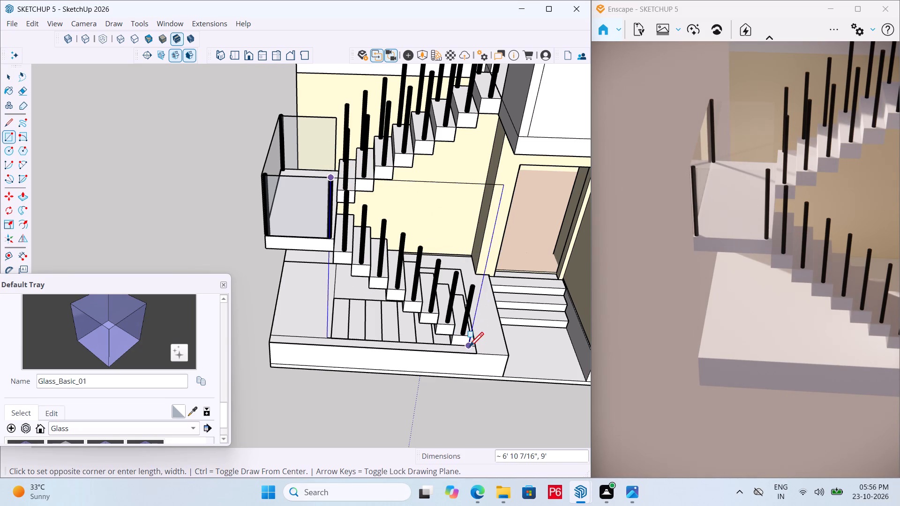
scroll(467, 331, up, 10)
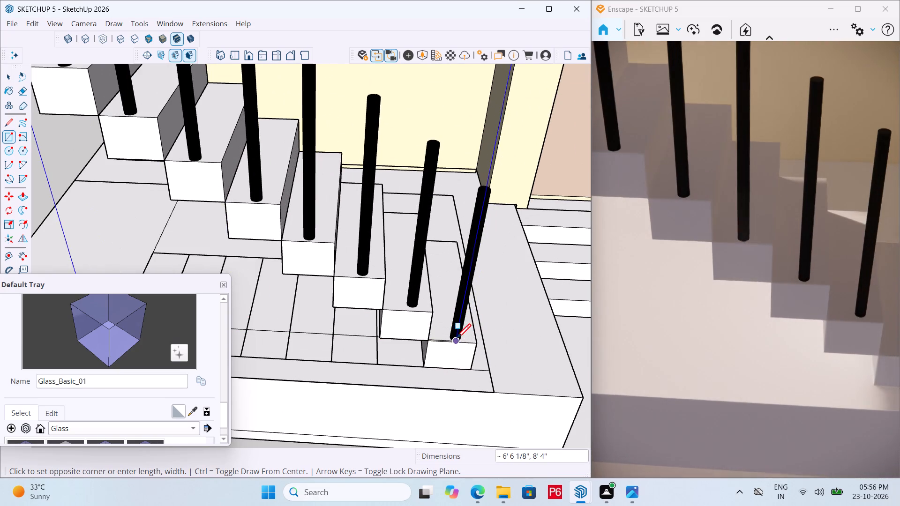
click(461, 340)
Draw two sloping lines about 8' 5" long across the rectangle, joining the tops and the bases of the landing post and lowest post.
scroll(423, 370, down, 6)
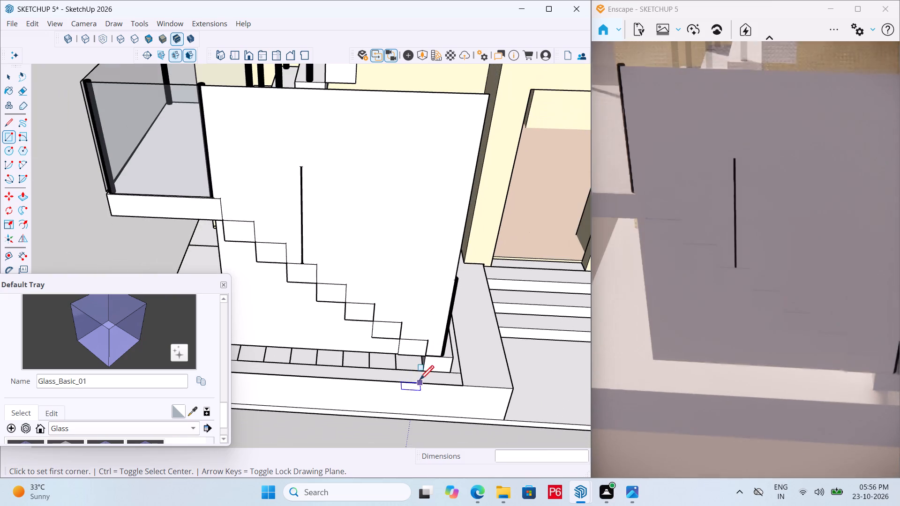
middle_drag(371, 341, 390, 334)
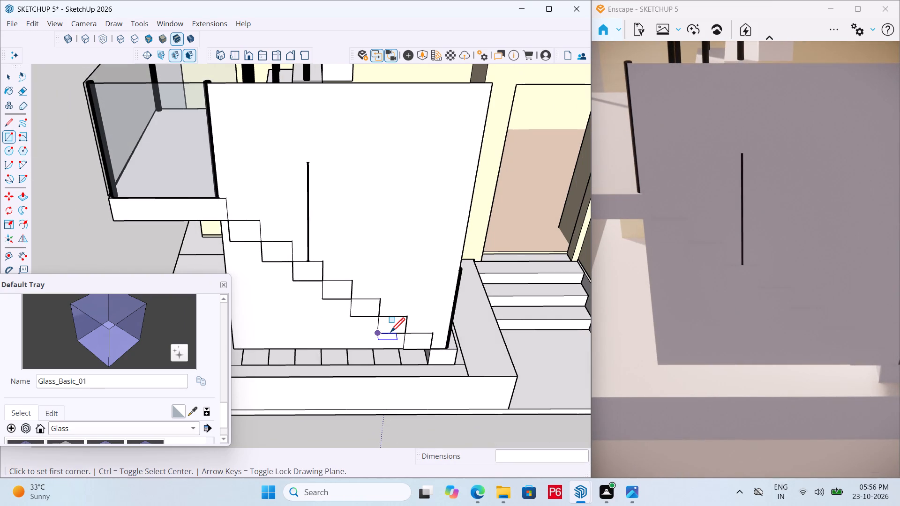
key(l)
drag(204, 86, 210, 90)
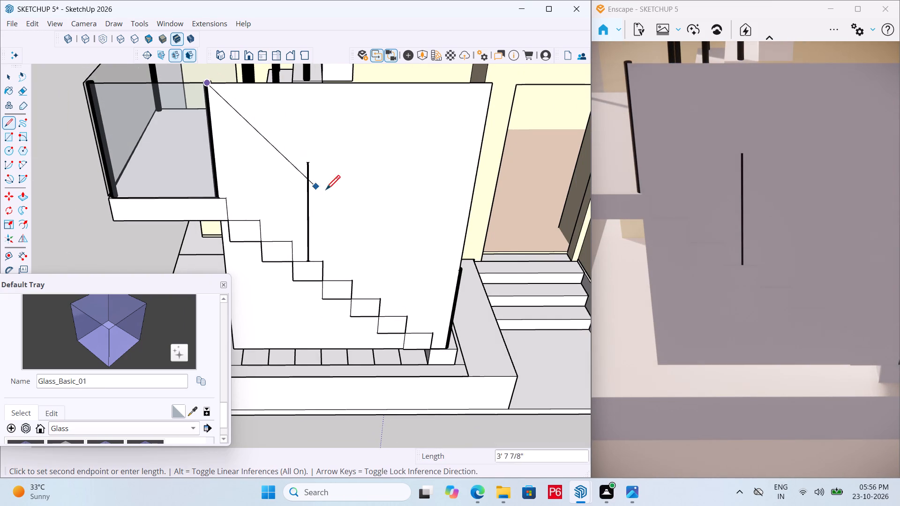
click(457, 272)
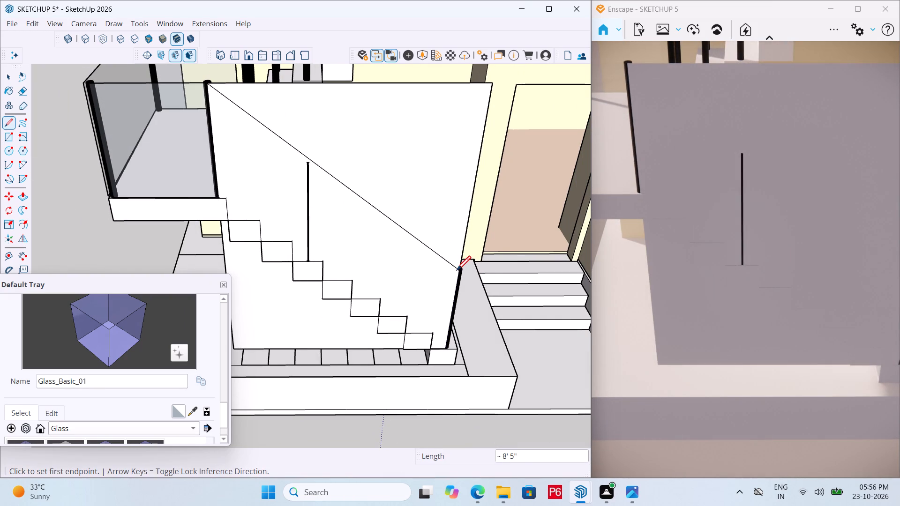
click(214, 198)
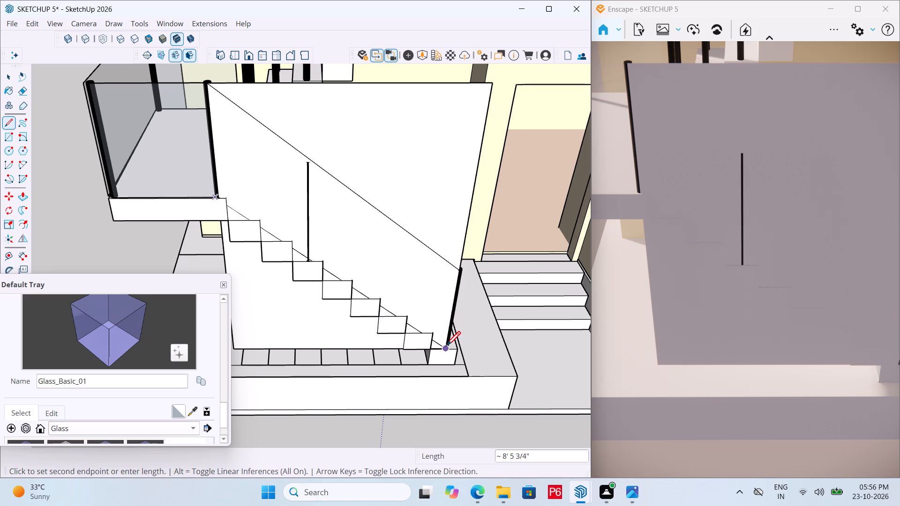
click(446, 347)
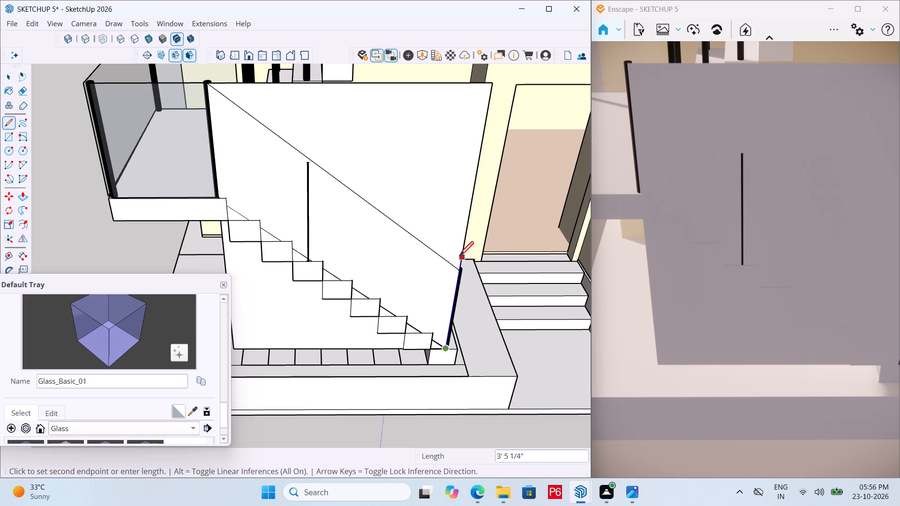
Draw vertical lines along the lowest post and the landing post, joining the two sloping lines at both ends.
click(457, 270)
key(space)
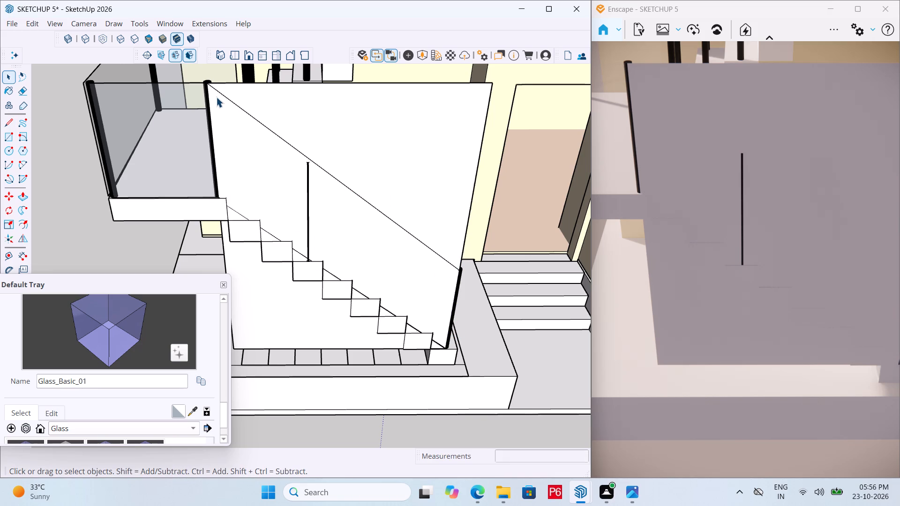
key(l)
click(210, 82)
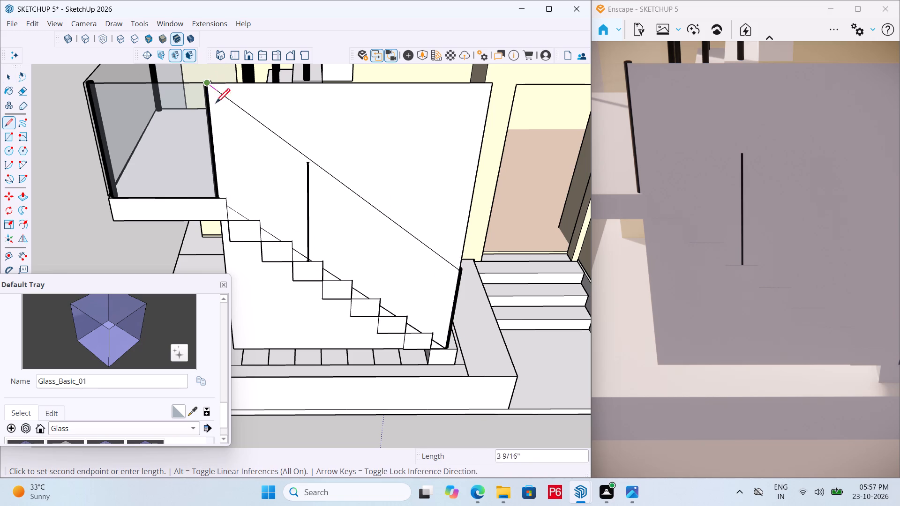
click(220, 195)
key(space)
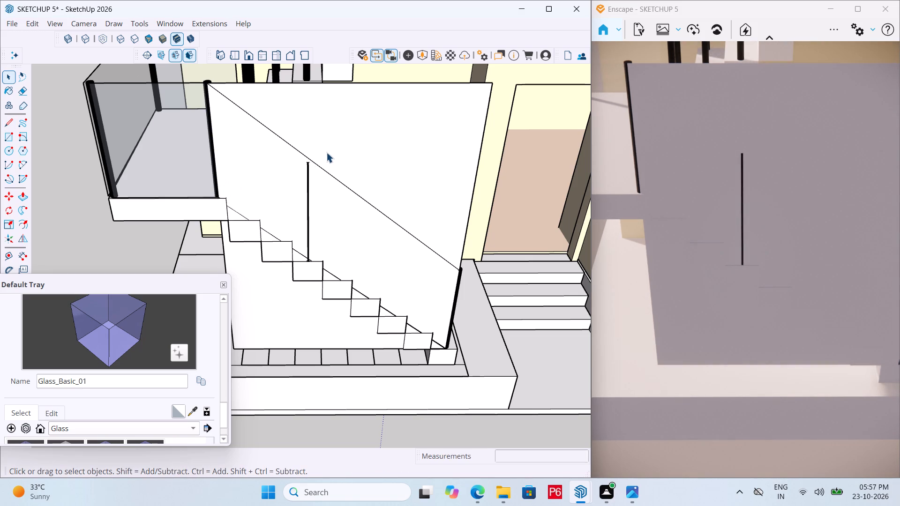
Erase the rectangle's top edge and its outer side edge above the upper sloping line.
key(e)
drag(385, 130, 396, 83)
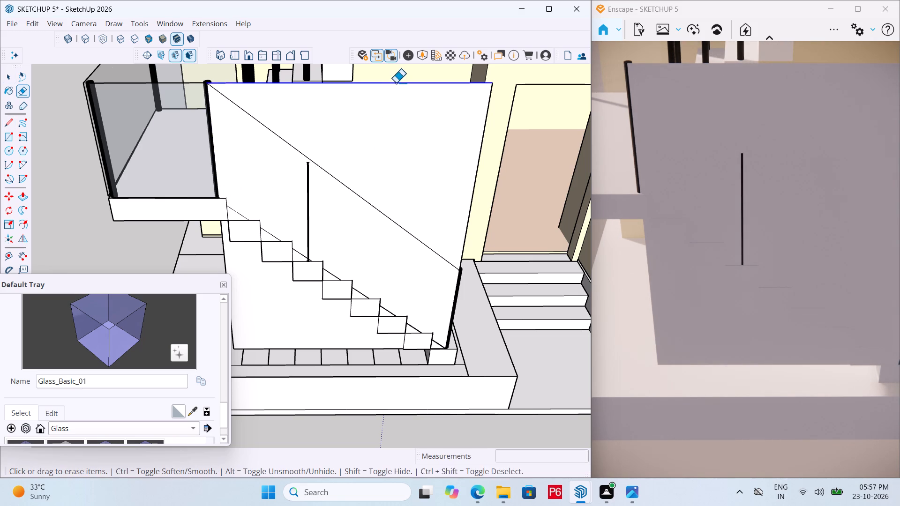
drag(396, 83, 397, 83)
drag(398, 83, 403, 83)
click(479, 139)
click(483, 139)
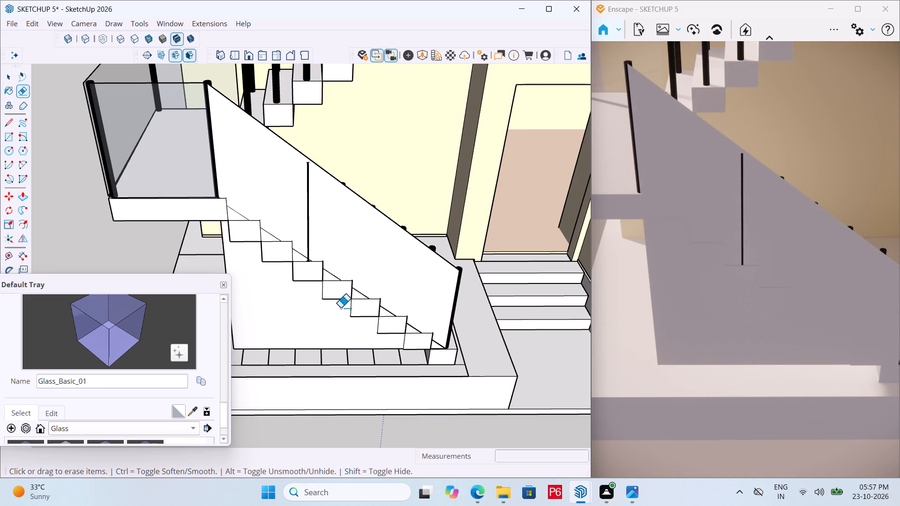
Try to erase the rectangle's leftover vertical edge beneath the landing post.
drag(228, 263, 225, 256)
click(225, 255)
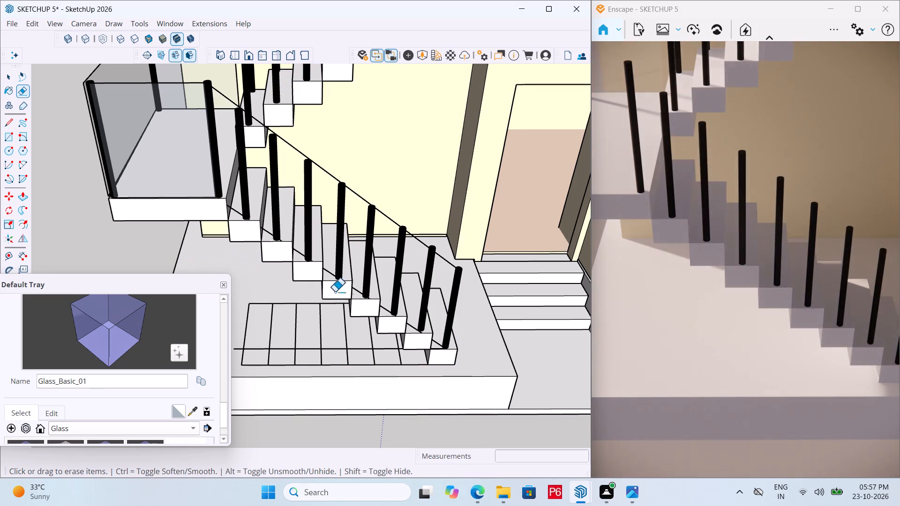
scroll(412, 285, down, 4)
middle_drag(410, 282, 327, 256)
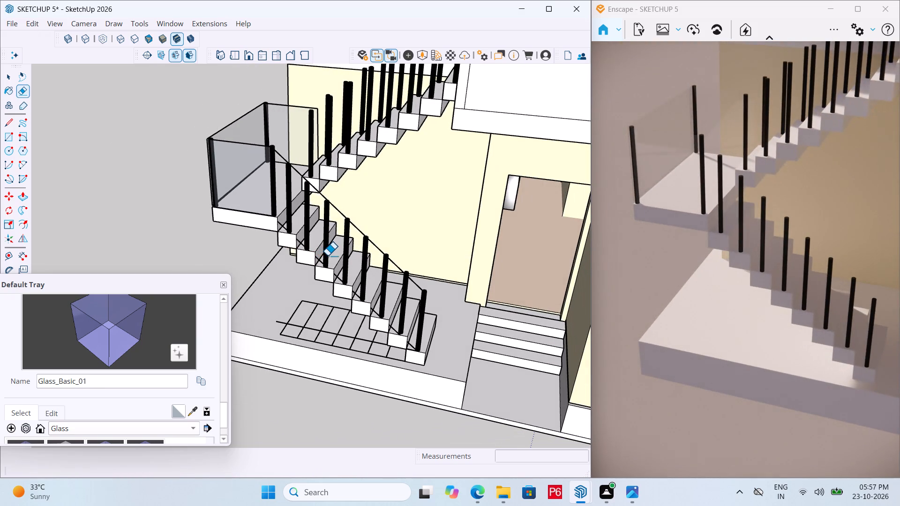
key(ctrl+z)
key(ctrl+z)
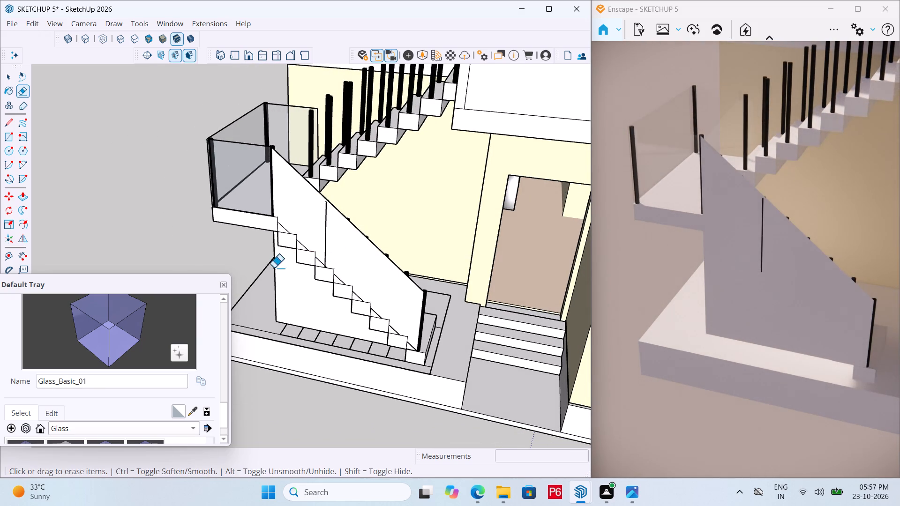
Examine the lower flight's panel face and its boundary edges from several angles.
middle_drag(293, 263, 0, 245)
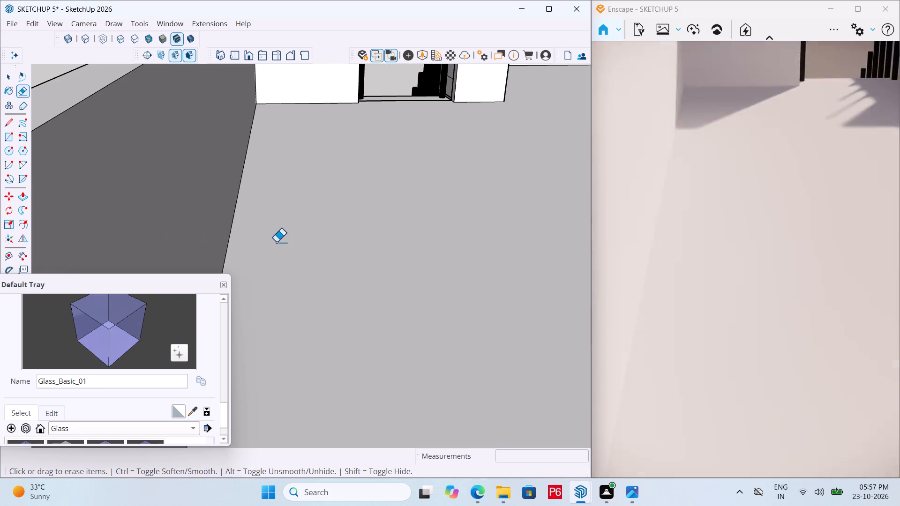
middle_drag(171, 233, 477, 294)
scroll(501, 255, down, 15)
scroll(535, 290, down, 6)
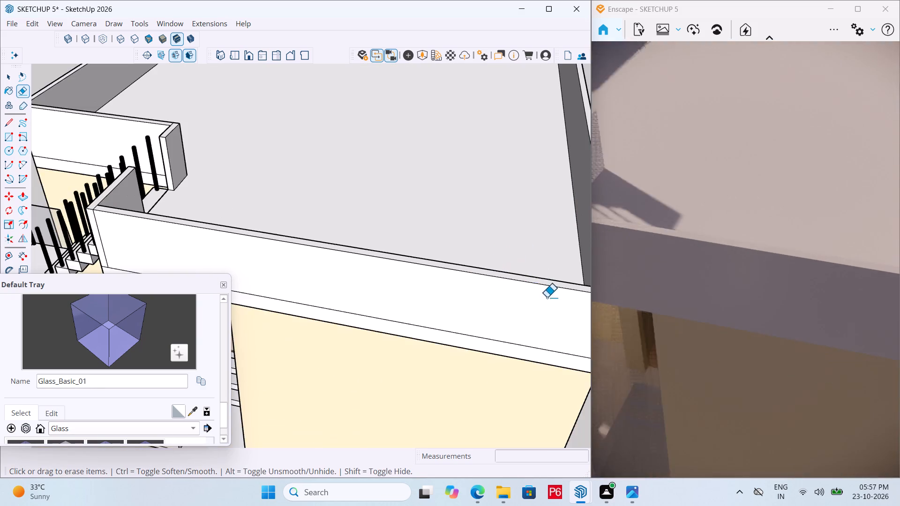
scroll(536, 289, down, 7)
scroll(472, 276, down, 4)
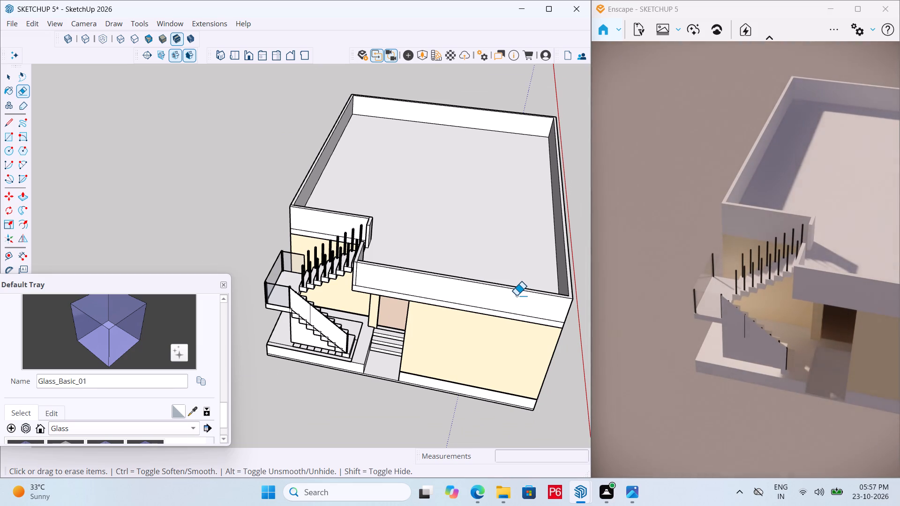
middle_drag(262, 313, 187, 318)
scroll(262, 313, down, 1)
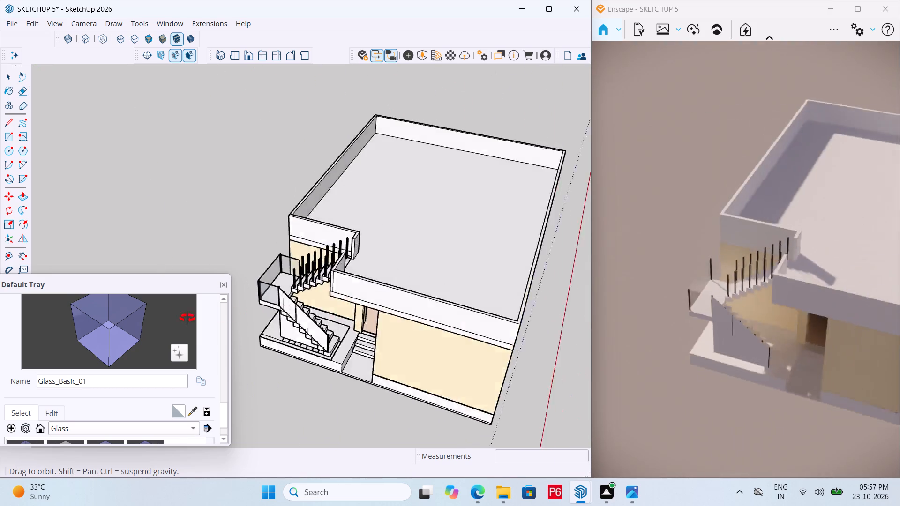
middle_drag(187, 318, 155, 318)
scroll(163, 318, up, 11)
middle_drag(267, 327, 200, 290)
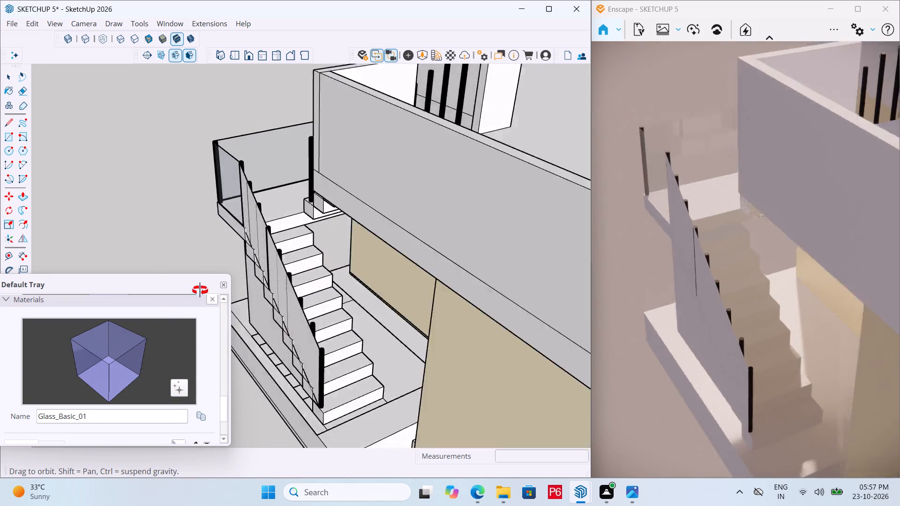
middle_drag(200, 290, 367, 271)
key(space)
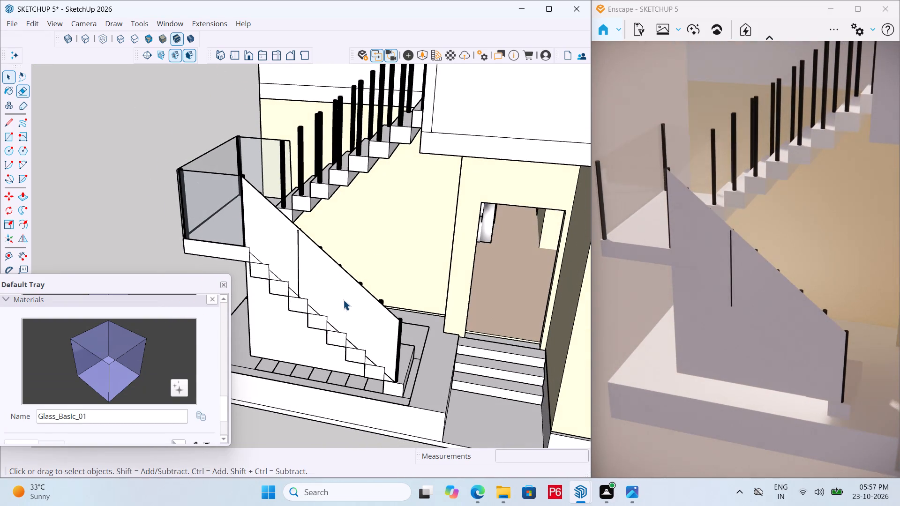
click(343, 300)
double_click(332, 284)
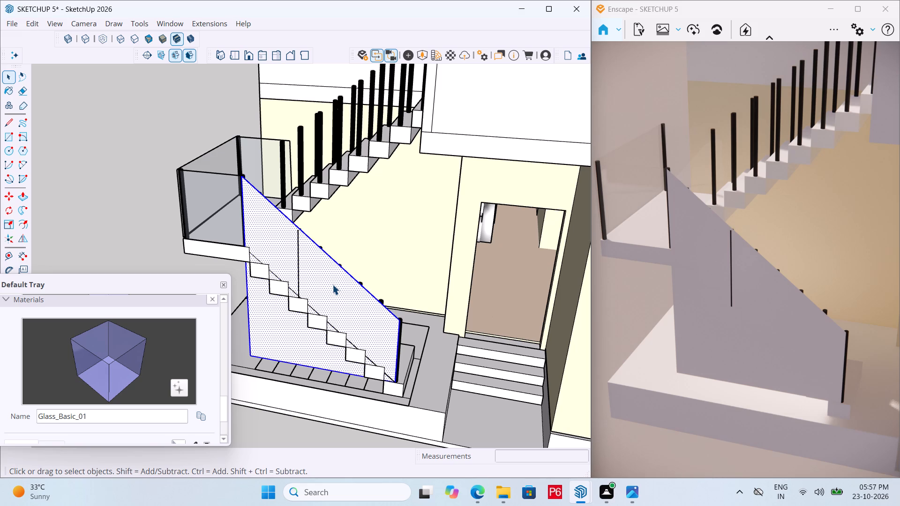
middle_drag(287, 360, 326, 290)
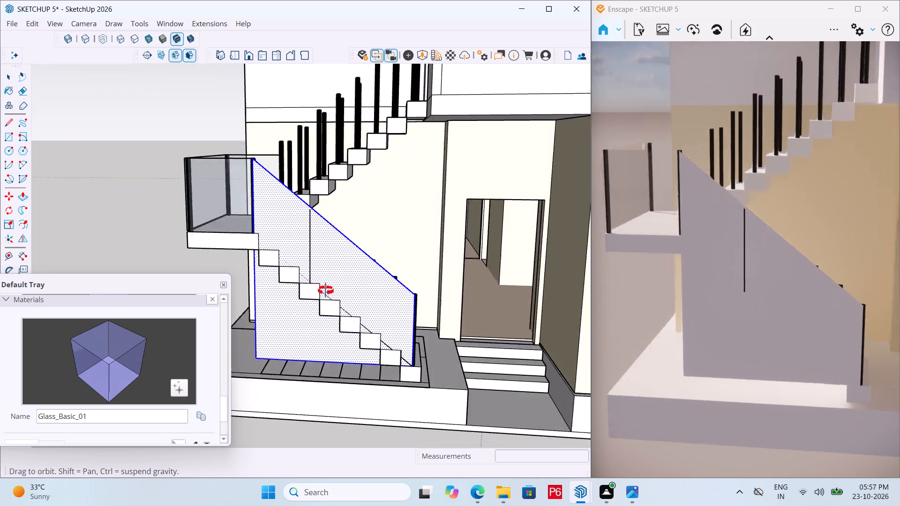
middle_drag(326, 290, 447, 249)
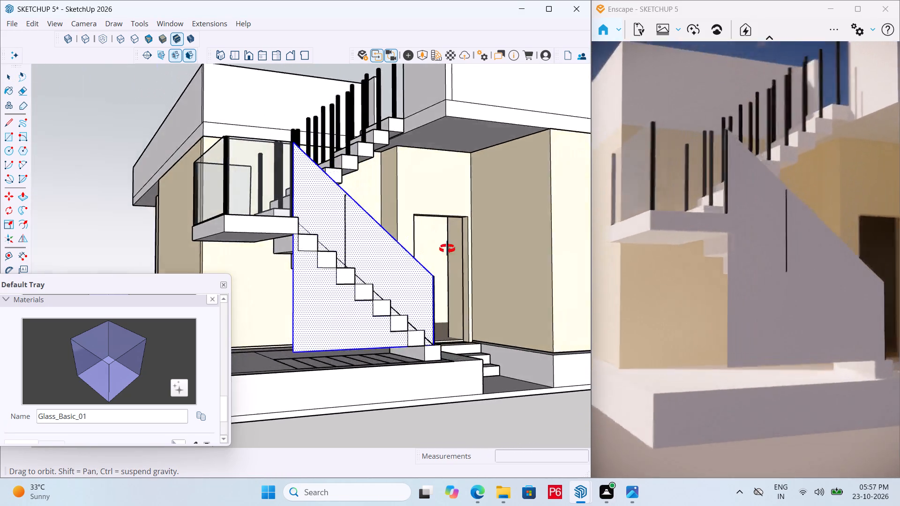
middle_drag(447, 249, 277, 343)
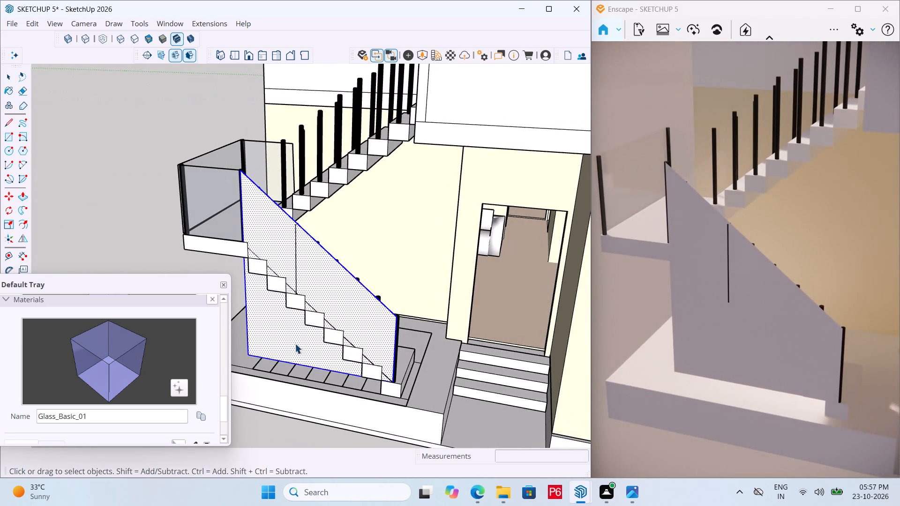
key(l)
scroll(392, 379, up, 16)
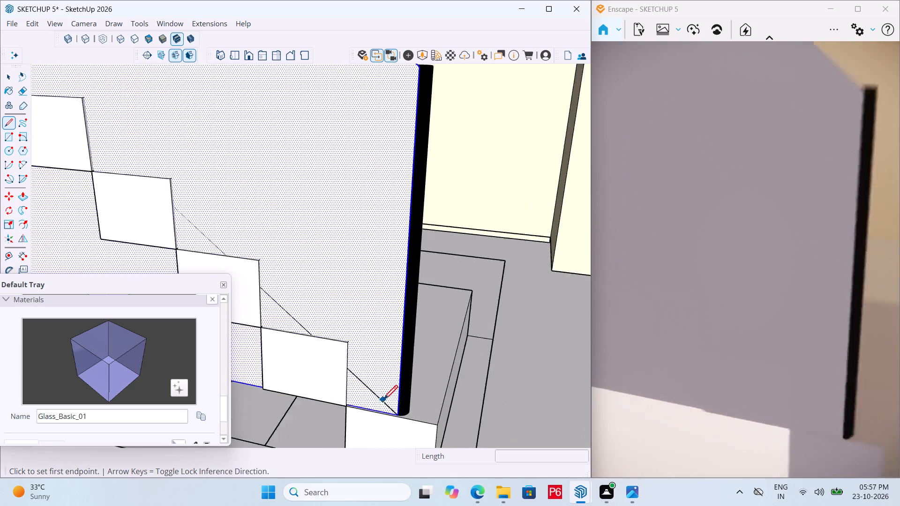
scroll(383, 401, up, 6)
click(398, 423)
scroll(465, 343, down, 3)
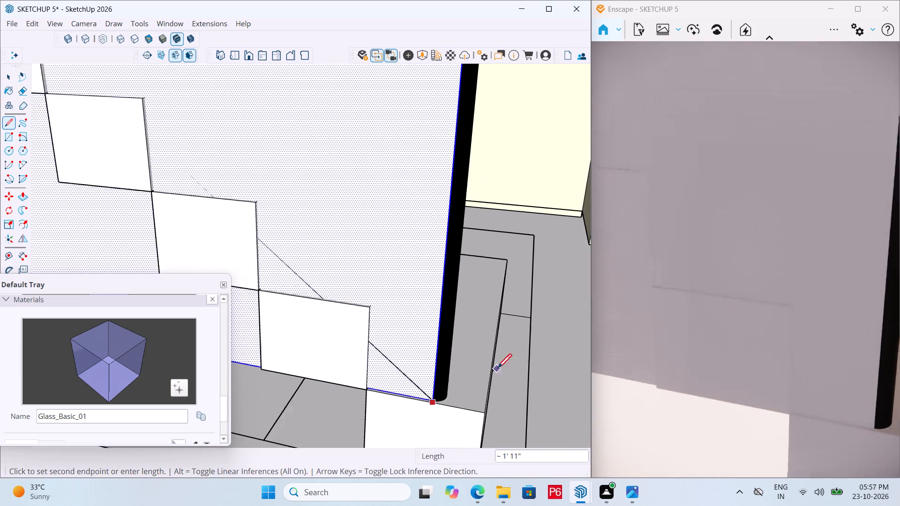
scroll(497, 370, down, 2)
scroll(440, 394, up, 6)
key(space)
Draw a sloping line about 8' 5" long across the panel face from the lowest post's base to the landing post's base.
scroll(445, 405, up, 7)
key(l)
scroll(442, 394, up, 4)
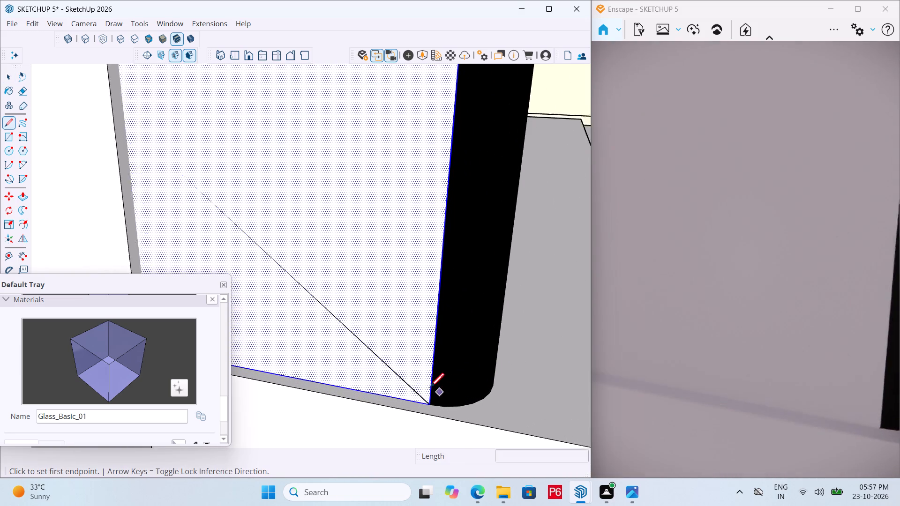
scroll(430, 389, up, 2)
click(430, 409)
scroll(375, 320, down, 16)
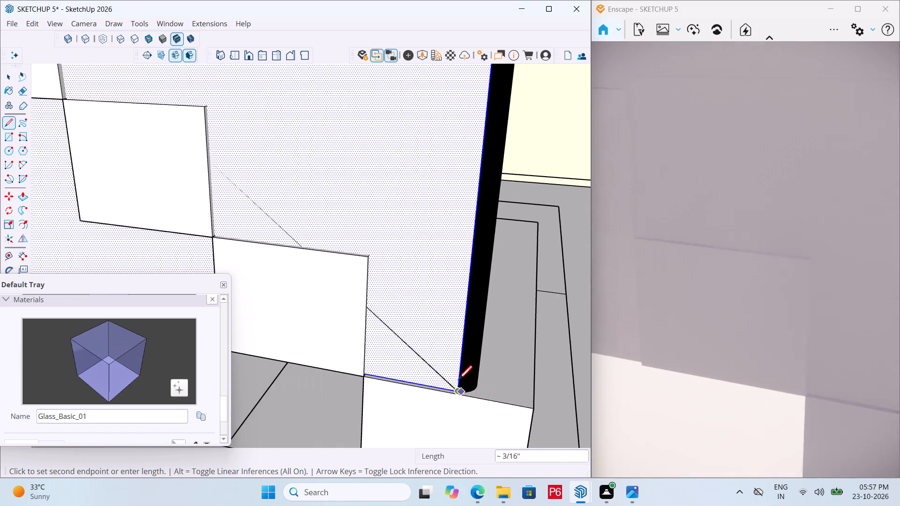
scroll(464, 372, down, 7)
scroll(426, 362, down, 14)
scroll(465, 376, down, 5)
scroll(329, 264, up, 13)
middle_drag(335, 276, 318, 282)
scroll(283, 291, up, 9)
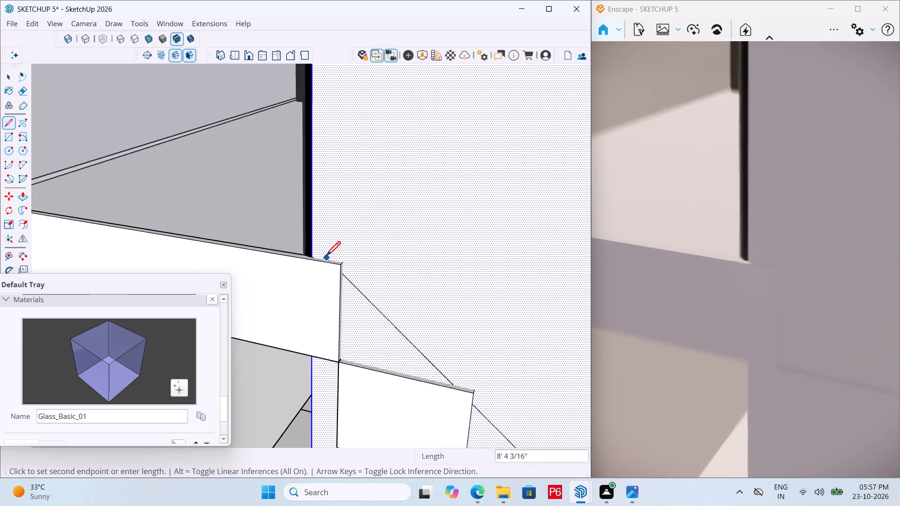
scroll(326, 257, up, 13)
middle_drag(312, 286, 156, 338)
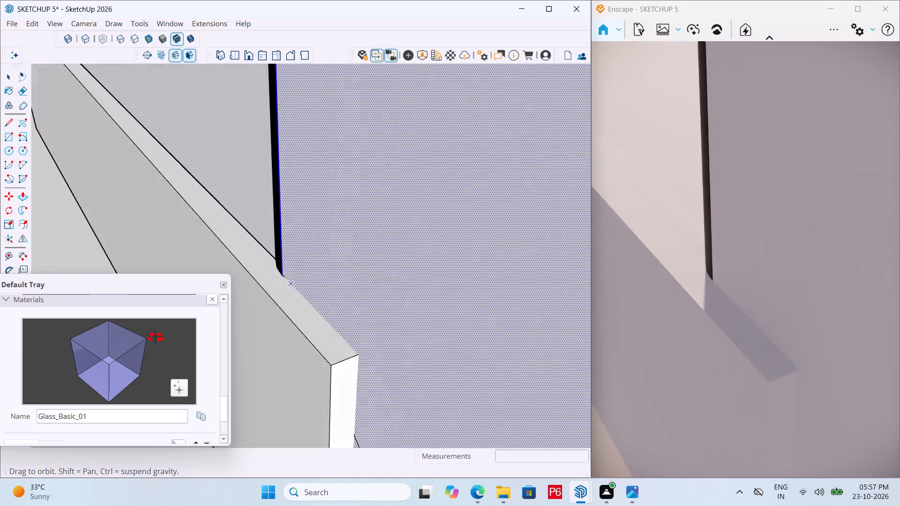
middle_drag(156, 338, 264, 386)
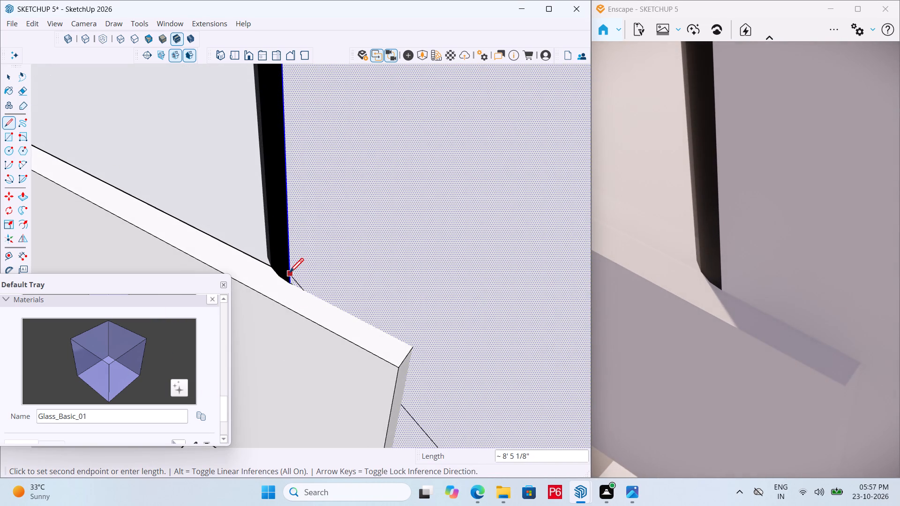
click(289, 274)
Erase the rectangle's vertical edge beneath the landing and the older sloping line just below the new one.
scroll(306, 223, down, 14)
scroll(335, 219, down, 8)
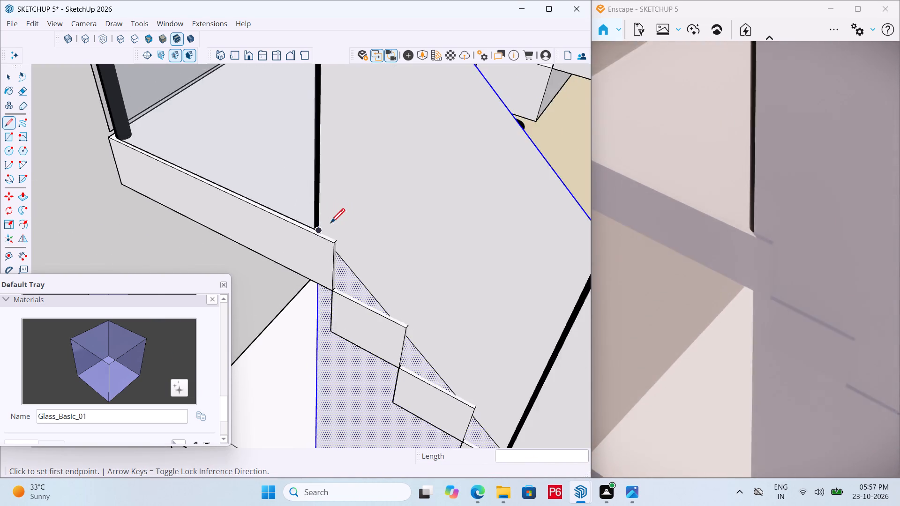
scroll(330, 224, down, 11)
middle_drag(387, 261, 447, 196)
scroll(427, 313, up, 2)
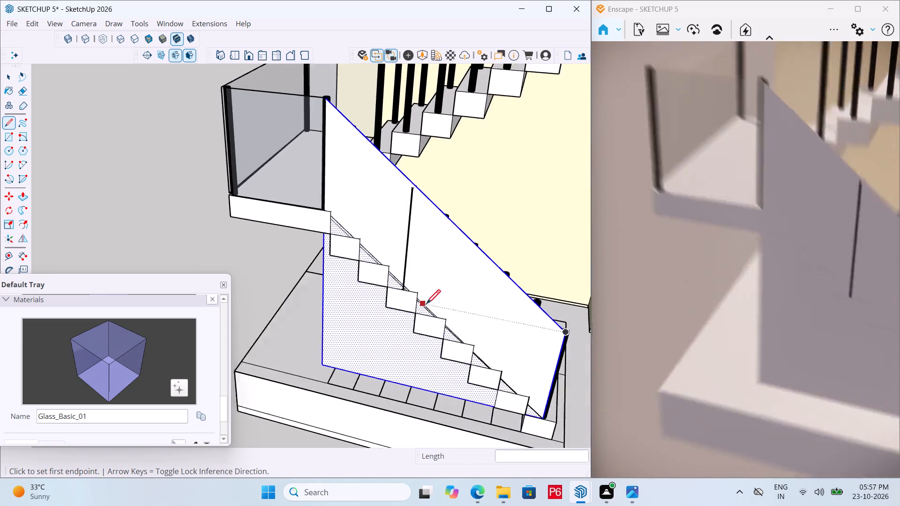
scroll(426, 305, up, 9)
scroll(381, 293, down, 4)
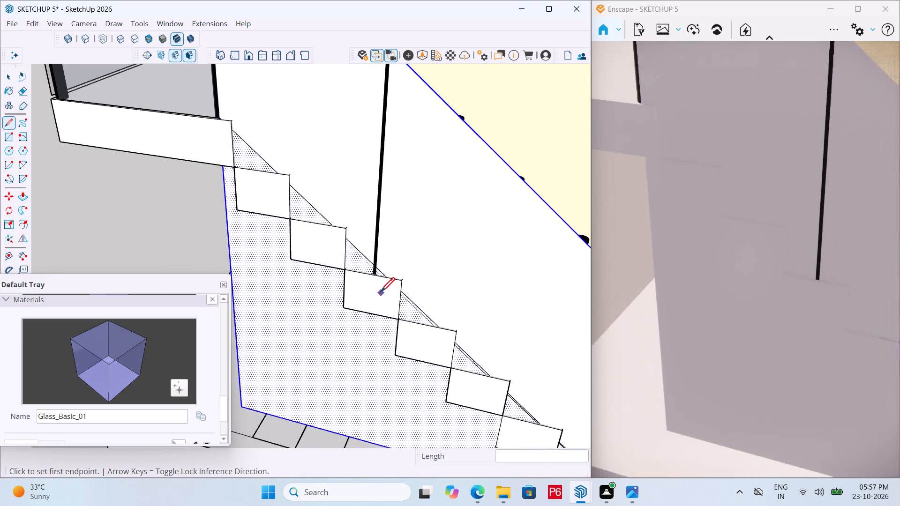
key(e)
drag(225, 245, 229, 240)
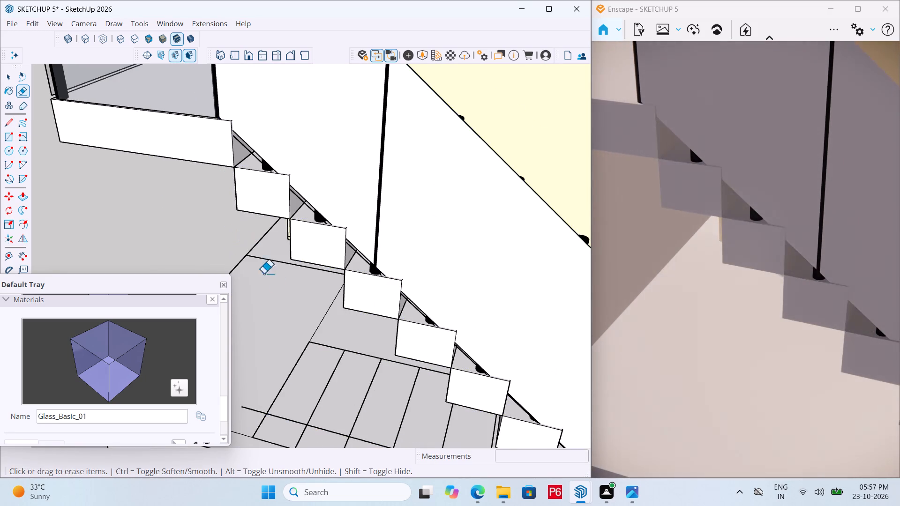
scroll(285, 298, down, 6)
scroll(294, 228, up, 17)
click(254, 239)
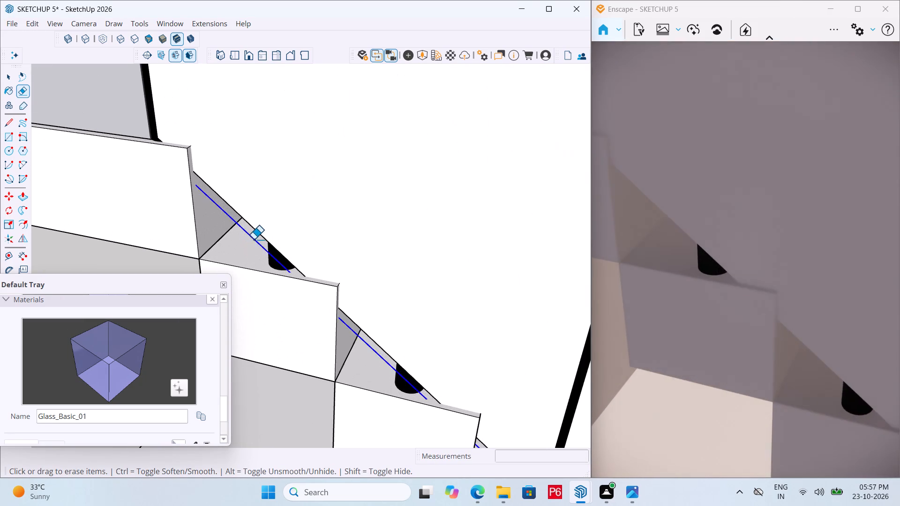
Erase the rectangle's remaining bottom edge beneath the lower flight.
scroll(246, 210, down, 19)
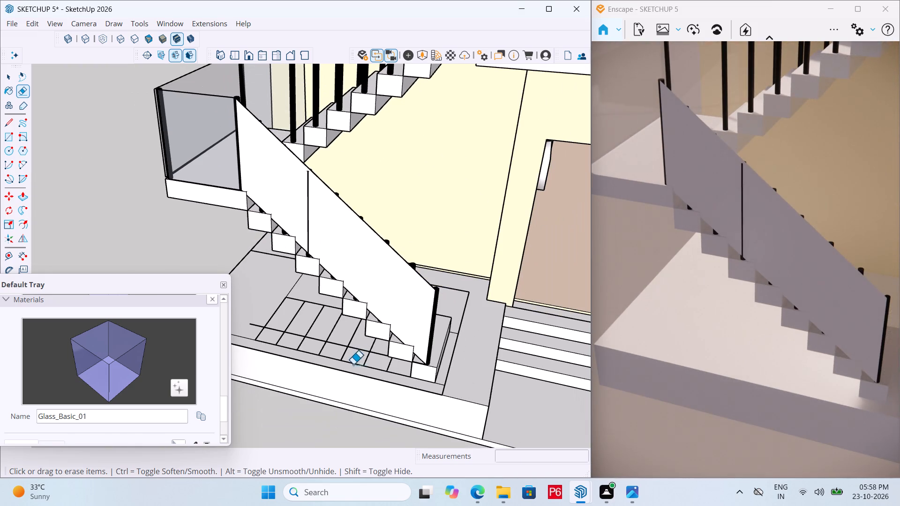
click(346, 347)
key(ctrl+z)
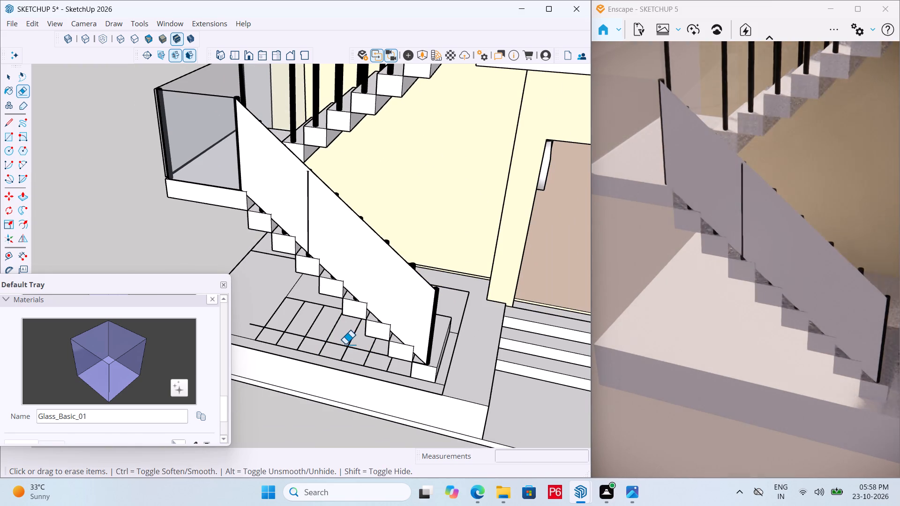
drag(331, 349, 342, 341)
click(342, 341)
scroll(339, 352, down, 5)
Save the model.
key(ctrl+s)
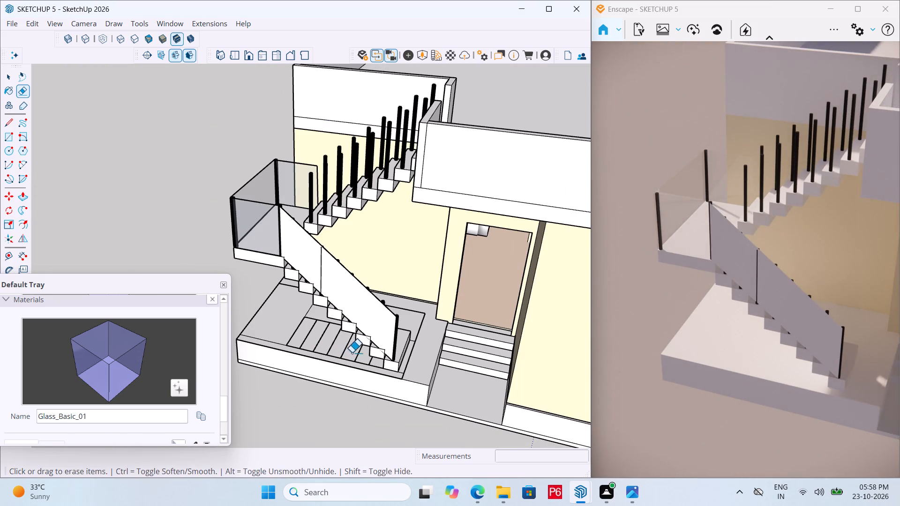
key(ctrl+s)
key(ctrl+s)
key(ctrl+s)
key(ctrl+s)
key(ctrl+s)
Make a group from the lower flight's sloped panel face and its bounding edges.
key(space)
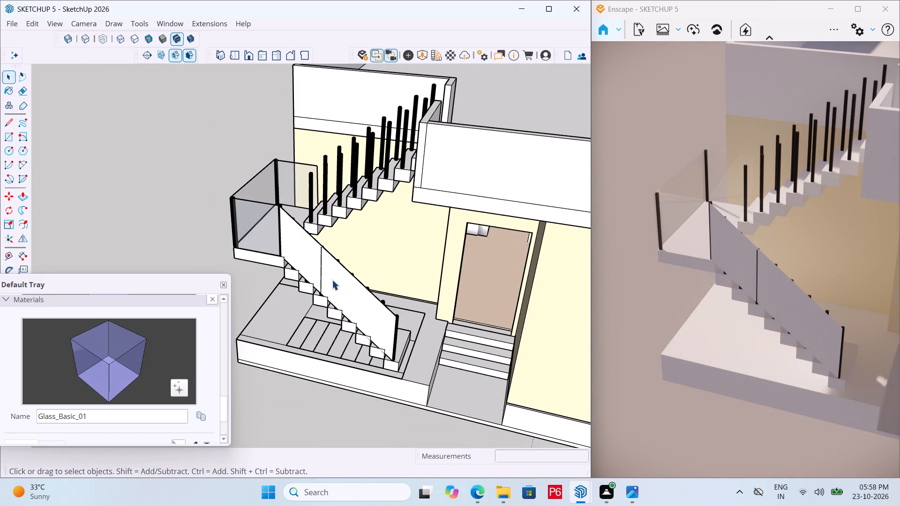
key(e)
key(space)
click(352, 297)
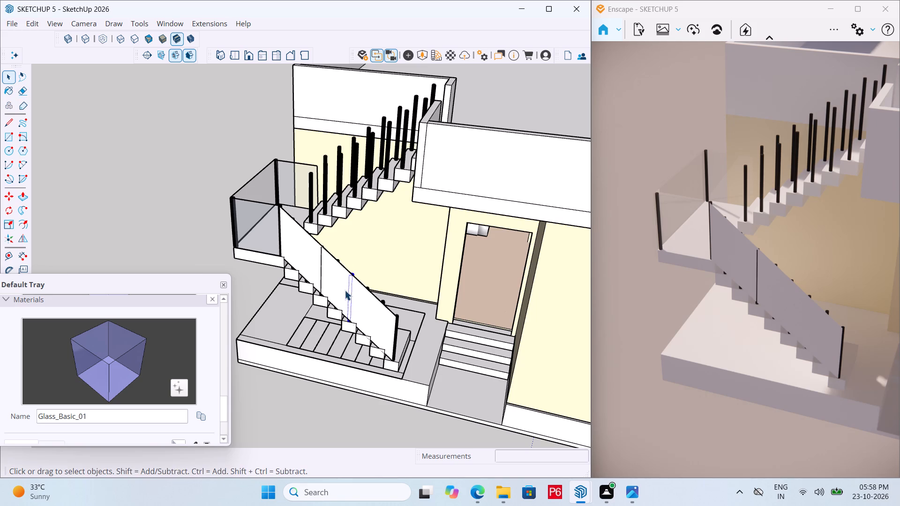
click(339, 282)
click(388, 330)
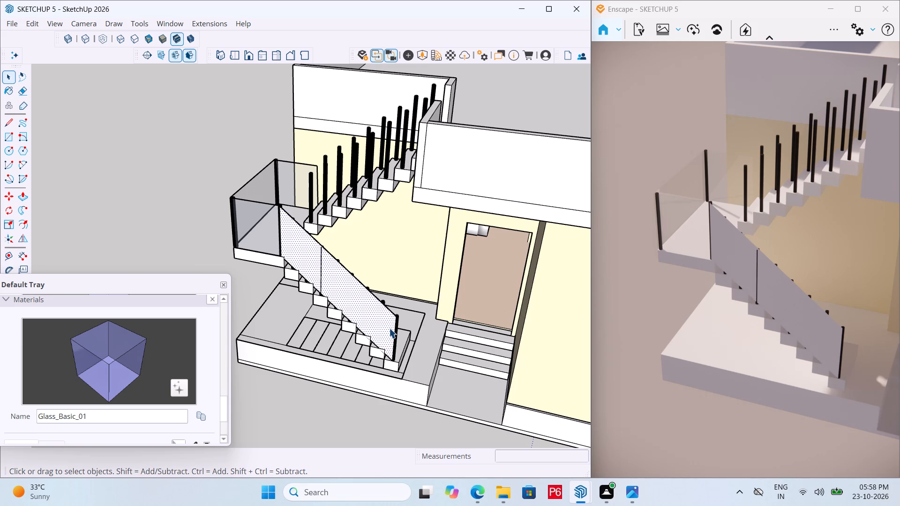
double_click(390, 326)
right_click(390, 326)
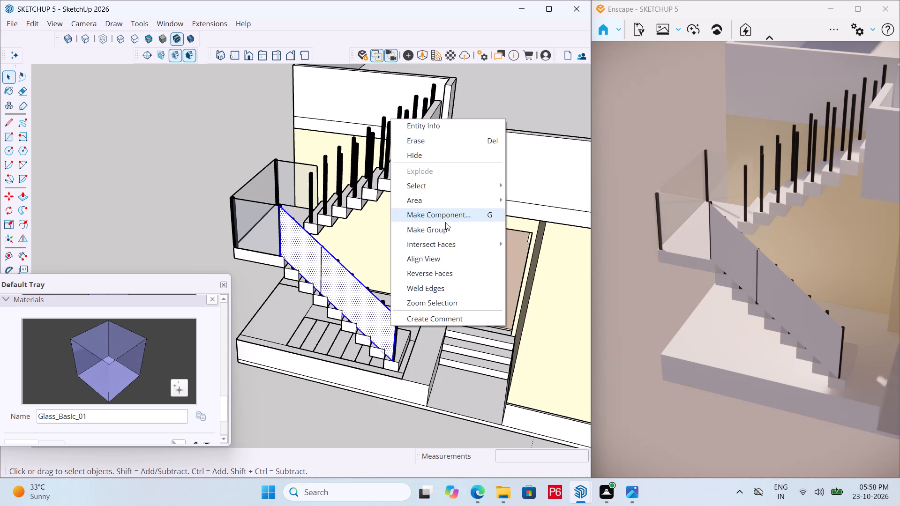
click(445, 228)
Paint the sloped panel face inside the lower flight's railing group with the Glass_Basic_01 material.
key(space)
click(355, 296)
double_click(352, 289)
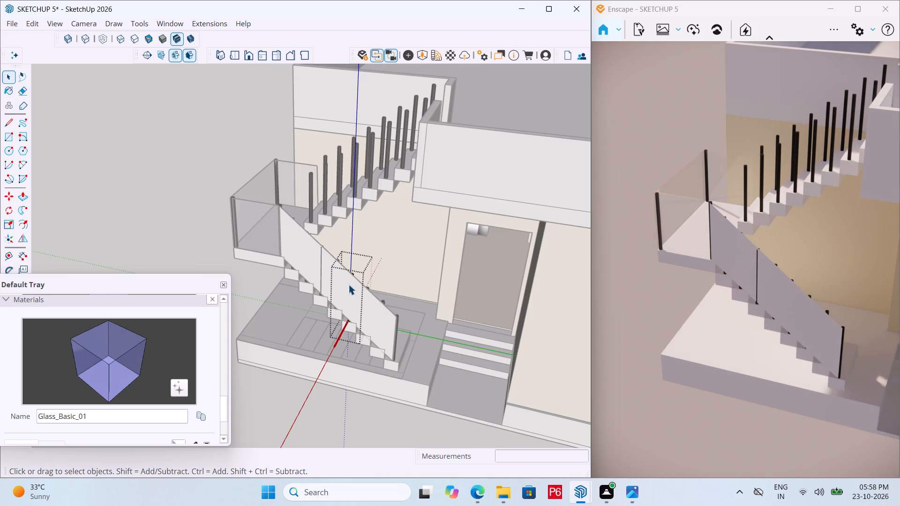
double_click(211, 201)
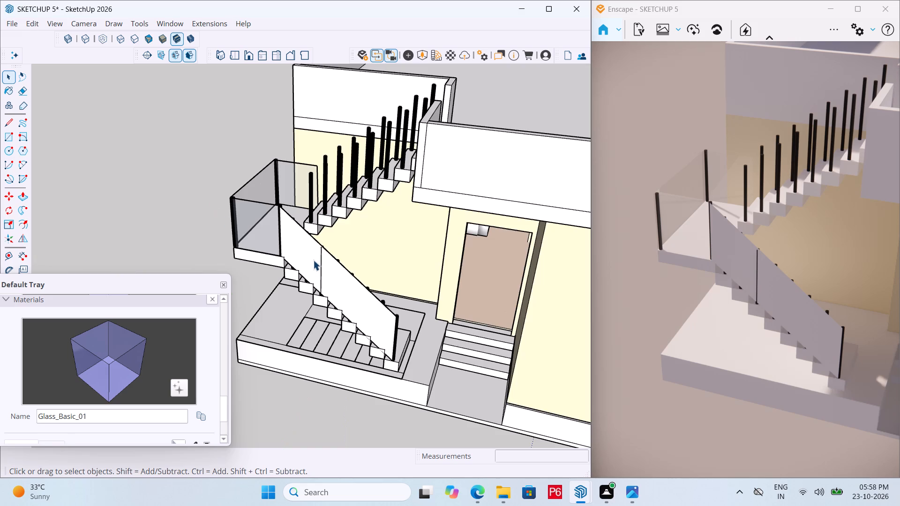
click(306, 254)
double_click(360, 311)
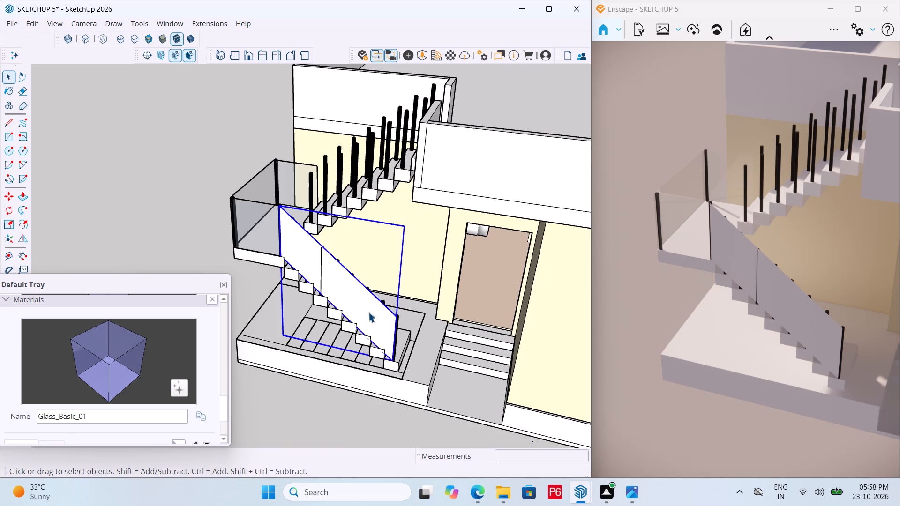
click(368, 312)
double_click(370, 310)
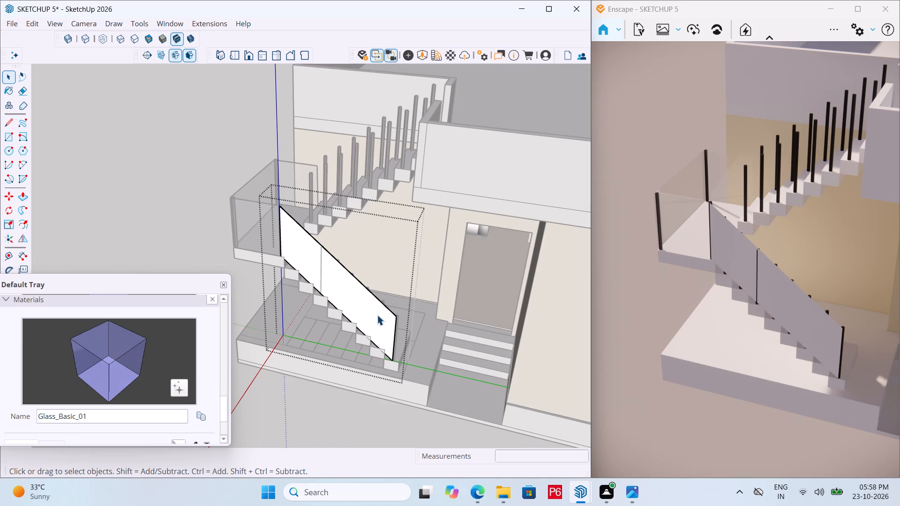
key(b)
click(342, 298)
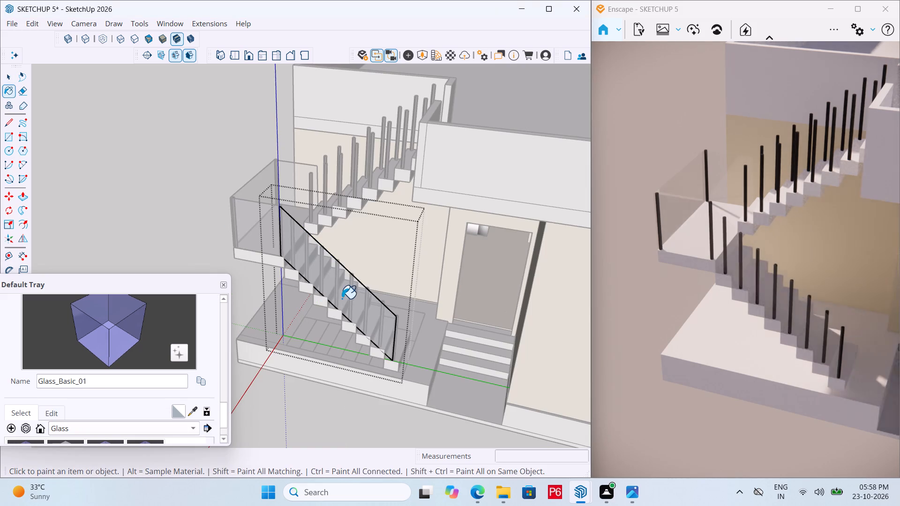
key(space)
click(163, 210)
Copy the lower flight's glass panel about 3' across the treads to the flight's opposite side.
middle_drag(255, 245, 393, 140)
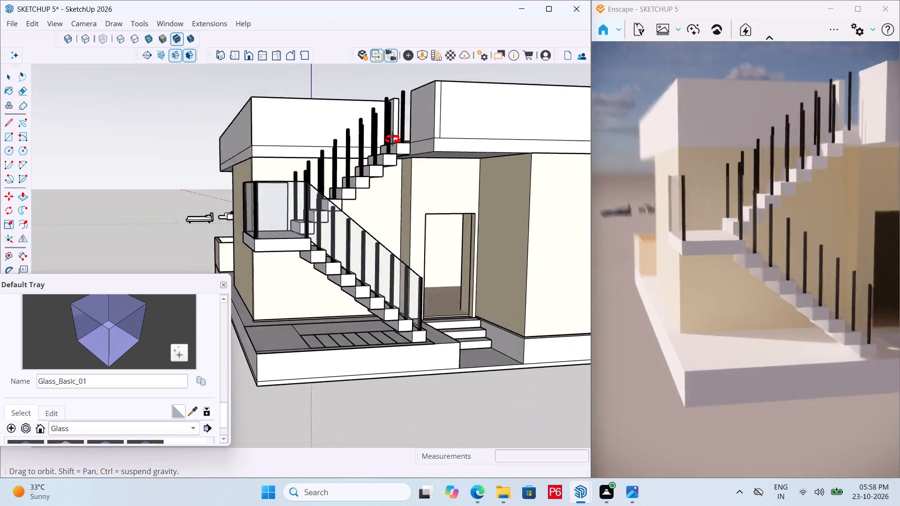
middle_drag(393, 140, 213, 262)
middle_drag(346, 261, 317, 278)
scroll(349, 315, up, 5)
scroll(374, 364, up, 1)
middle_drag(374, 364, 433, 276)
key(space)
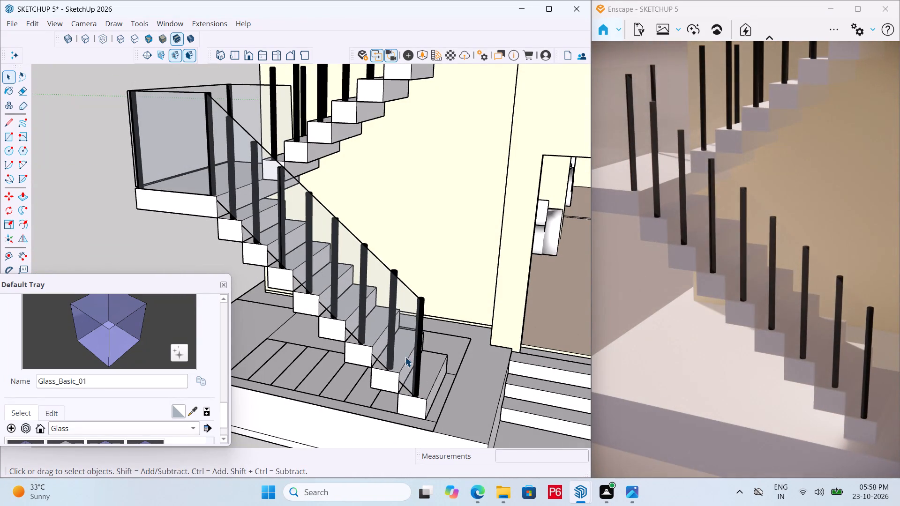
click(405, 355)
scroll(414, 392, up, 18)
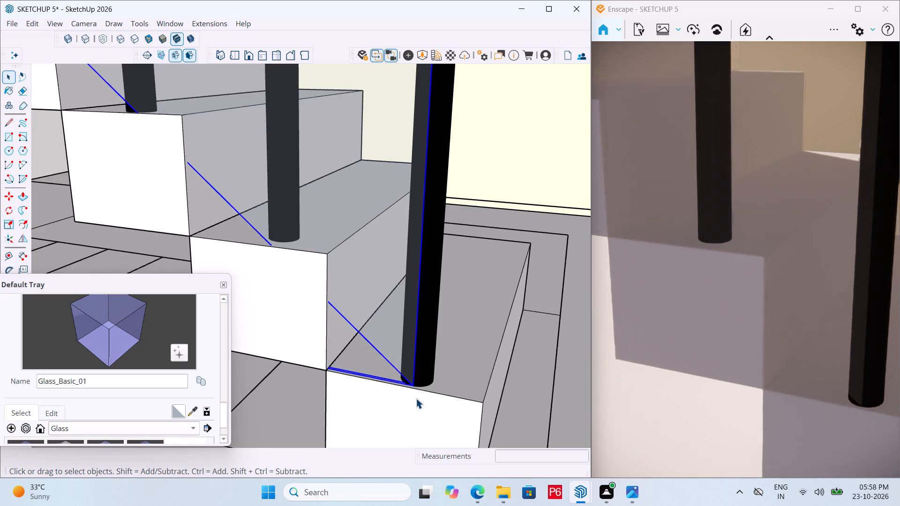
scroll(416, 398, up, 3)
key(m)
click(411, 382)
scroll(453, 299, down, 7)
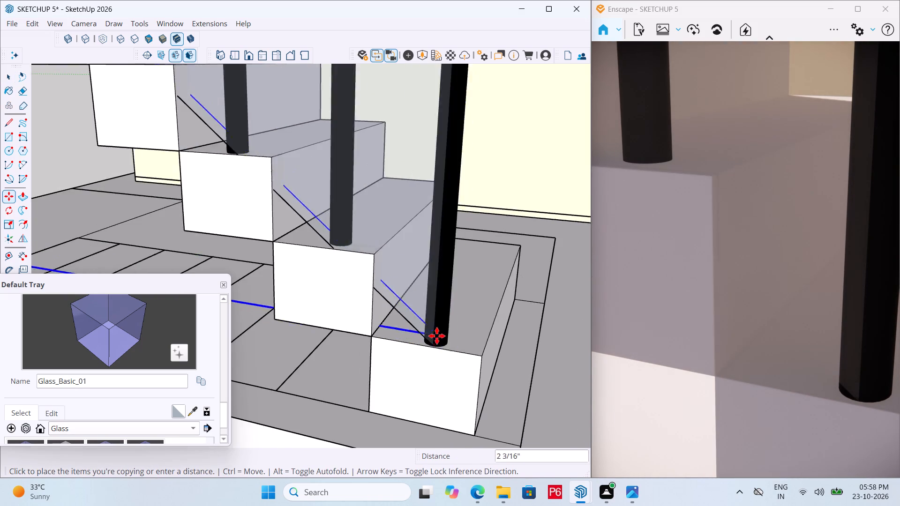
scroll(433, 339, down, 16)
scroll(394, 350, down, 7)
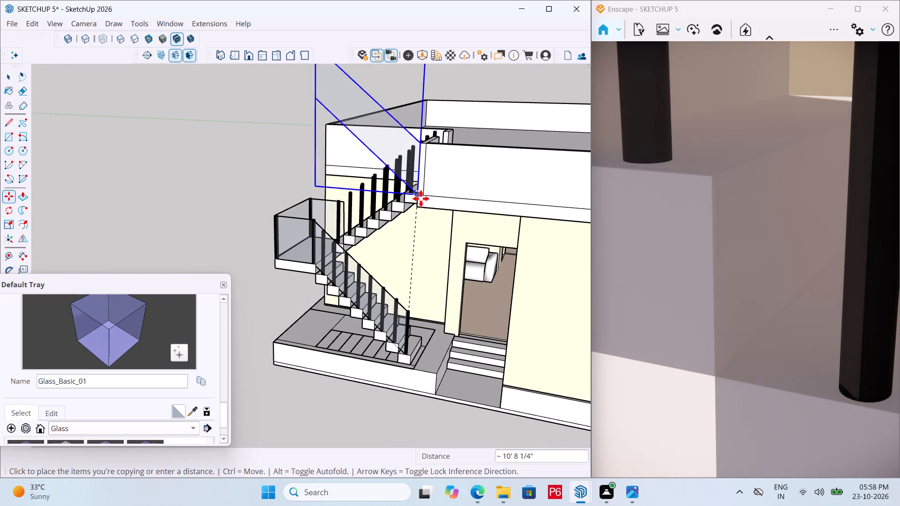
middle_drag(433, 312, 305, 326)
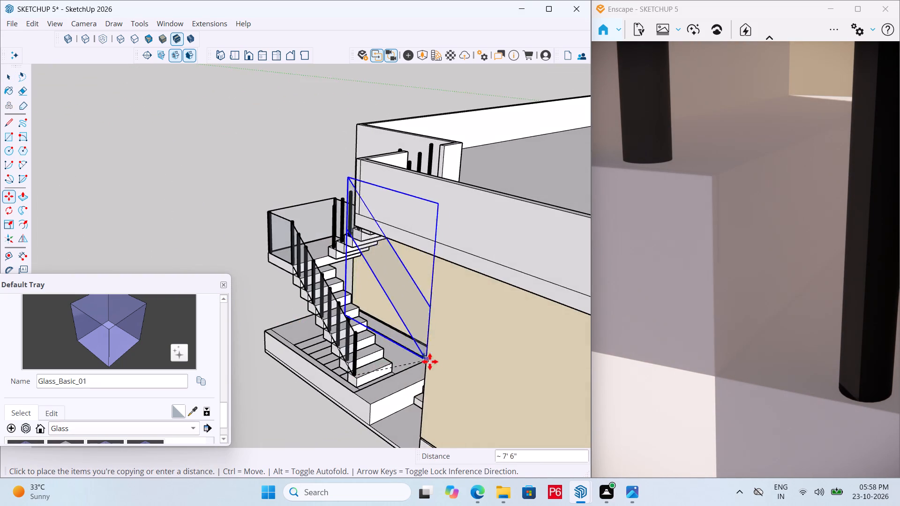
scroll(412, 367, up, 5)
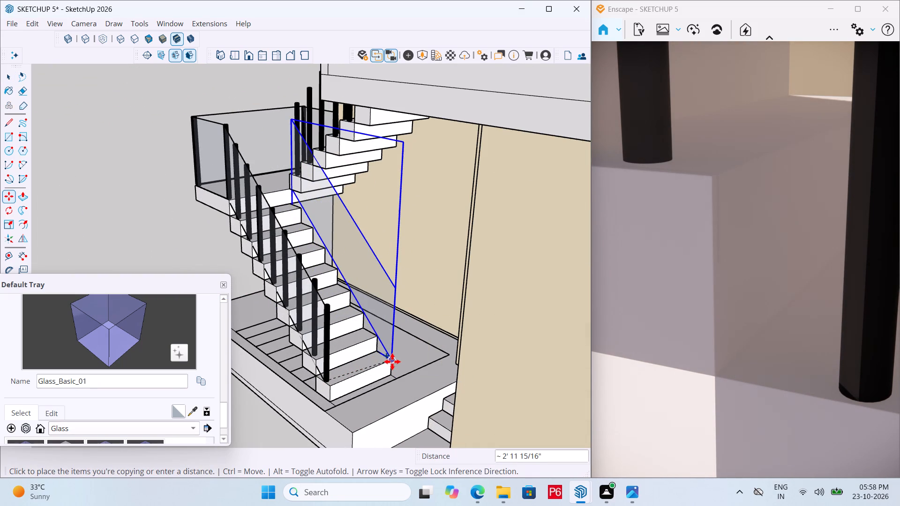
click(392, 362)
middle_drag(330, 346, 451, 342)
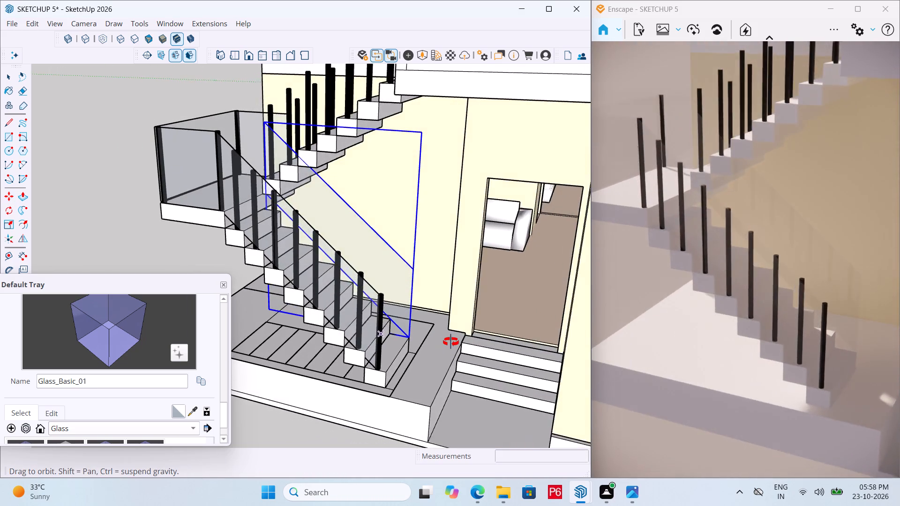
middle_drag(451, 342, 432, 371)
Save the model.
key(ctrl+s)
key(ctrl+s)
key(ctrl+s)
key(space)
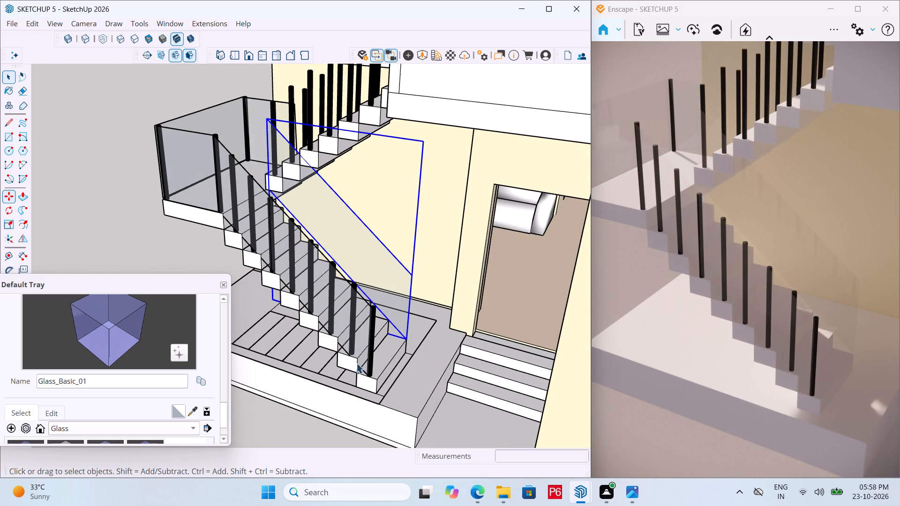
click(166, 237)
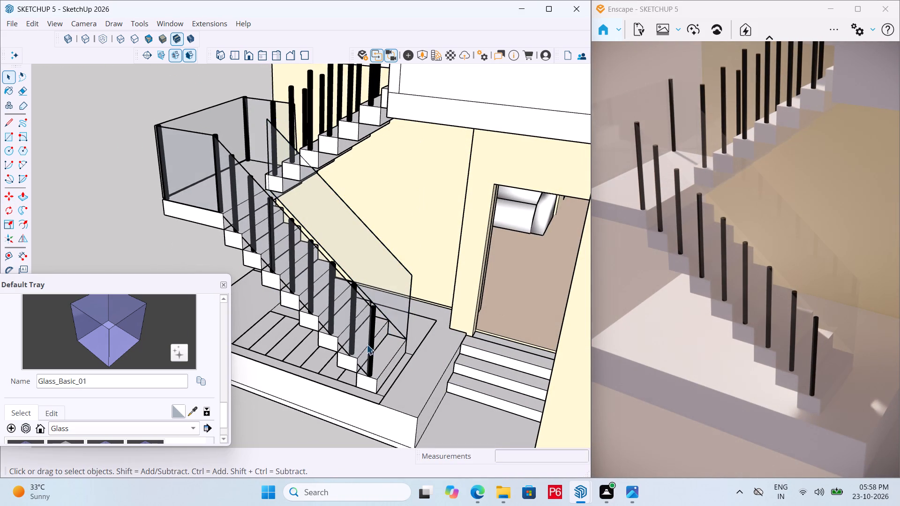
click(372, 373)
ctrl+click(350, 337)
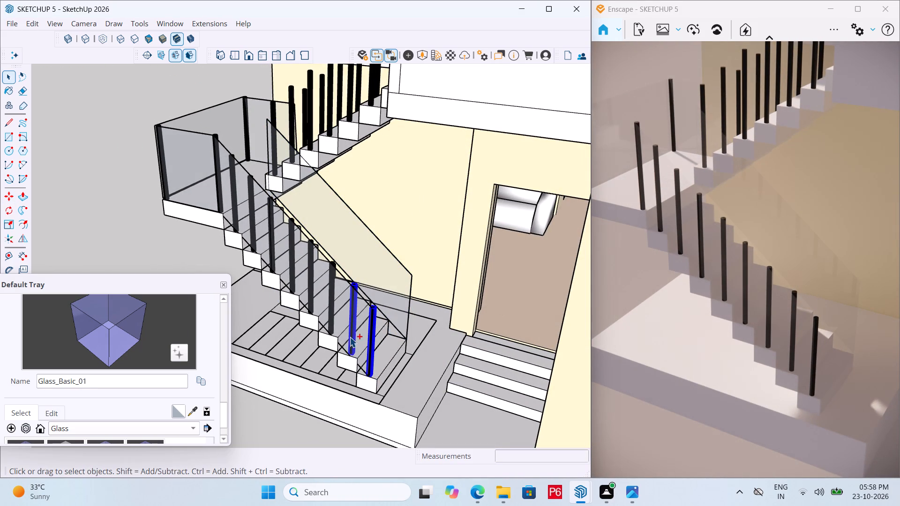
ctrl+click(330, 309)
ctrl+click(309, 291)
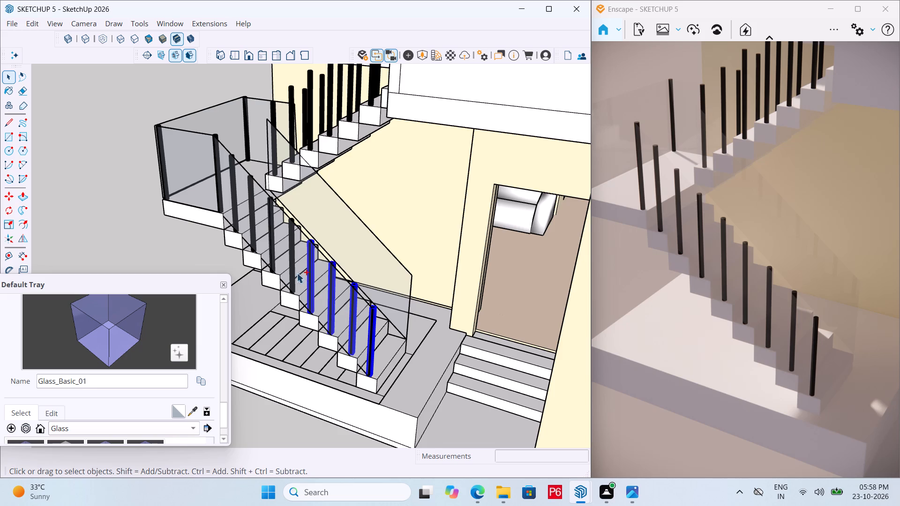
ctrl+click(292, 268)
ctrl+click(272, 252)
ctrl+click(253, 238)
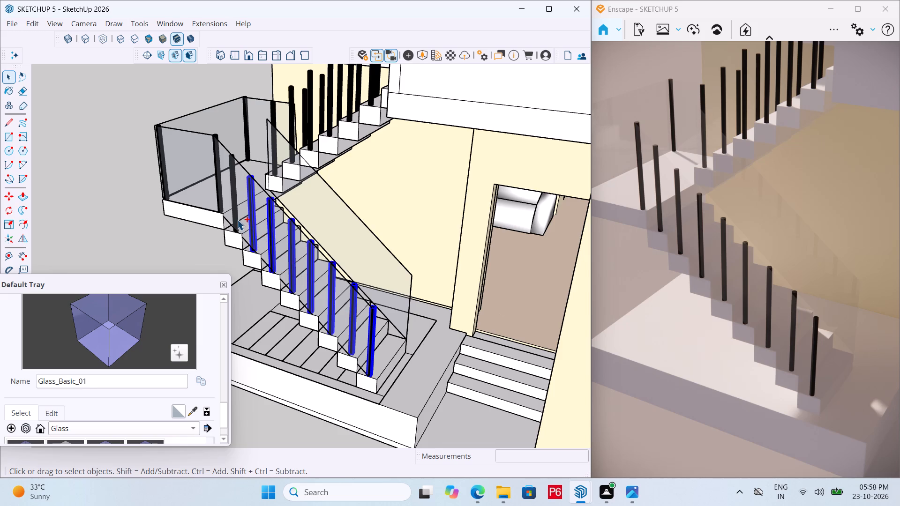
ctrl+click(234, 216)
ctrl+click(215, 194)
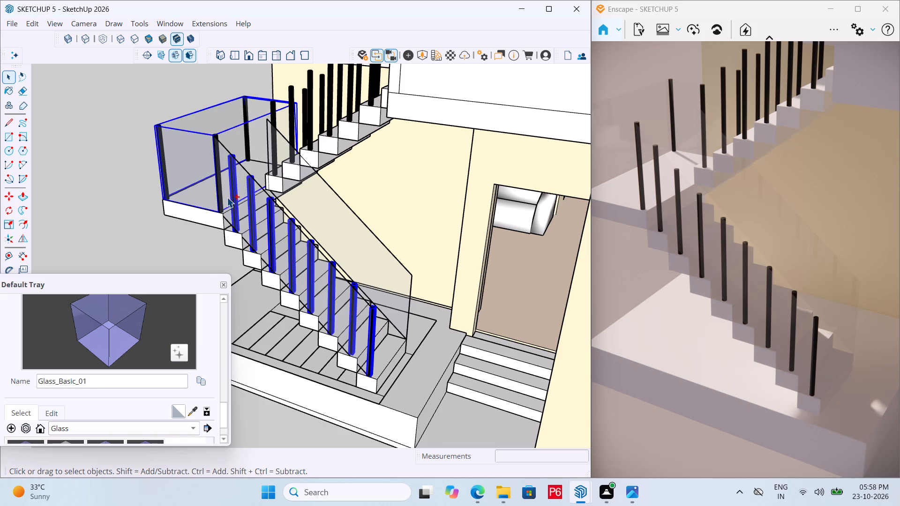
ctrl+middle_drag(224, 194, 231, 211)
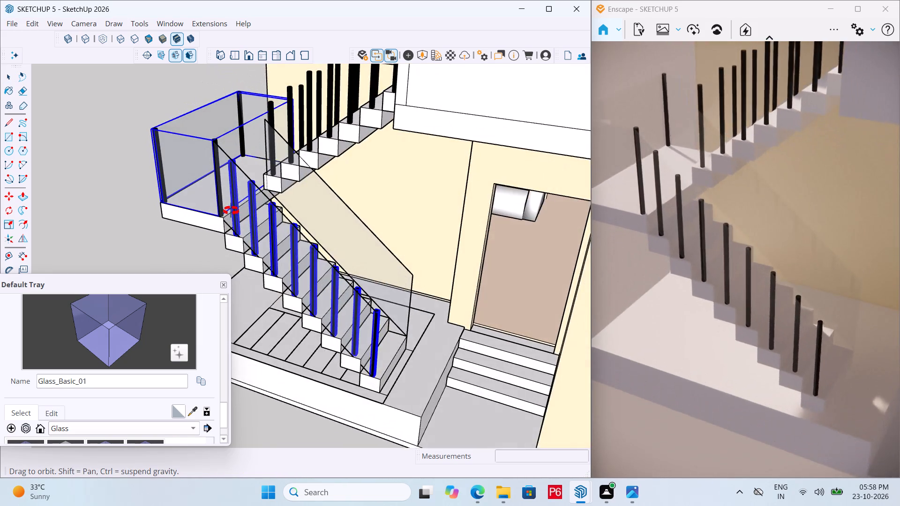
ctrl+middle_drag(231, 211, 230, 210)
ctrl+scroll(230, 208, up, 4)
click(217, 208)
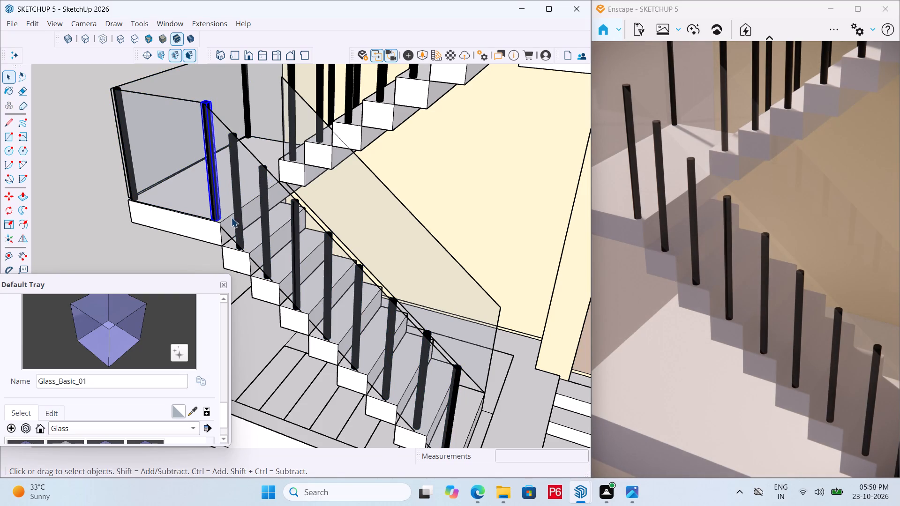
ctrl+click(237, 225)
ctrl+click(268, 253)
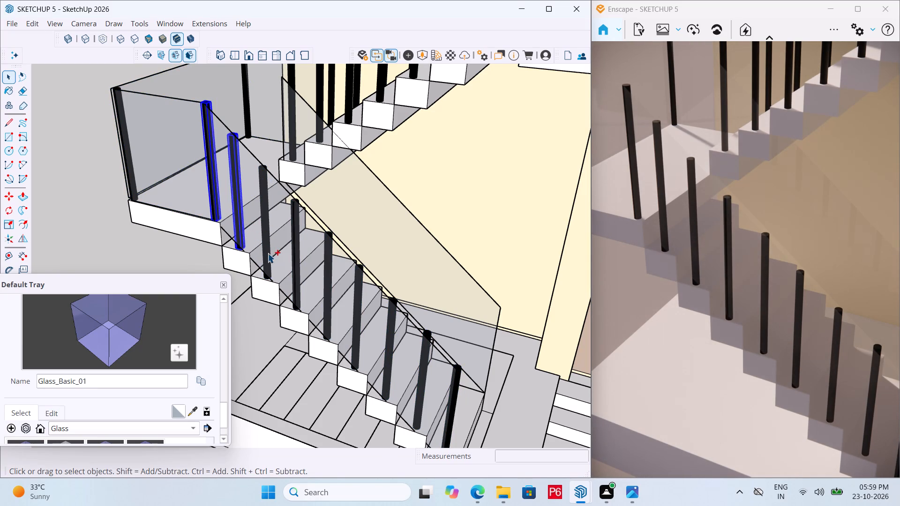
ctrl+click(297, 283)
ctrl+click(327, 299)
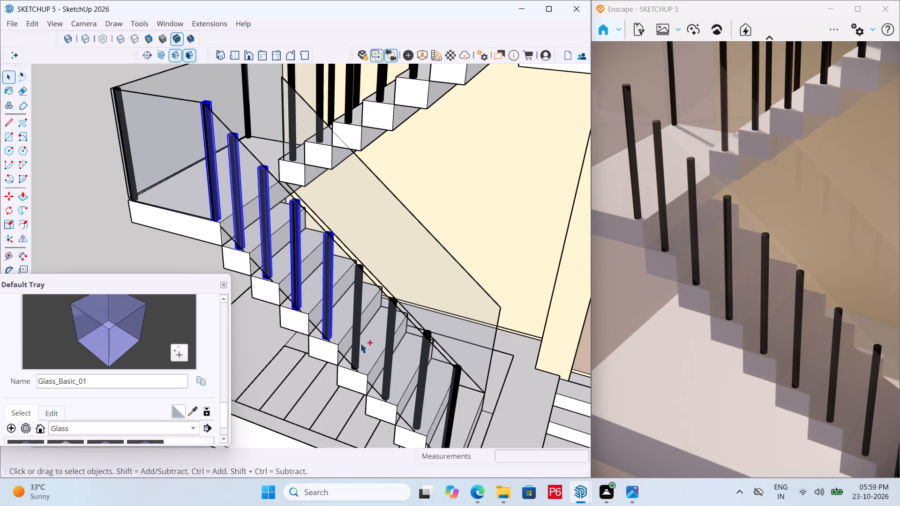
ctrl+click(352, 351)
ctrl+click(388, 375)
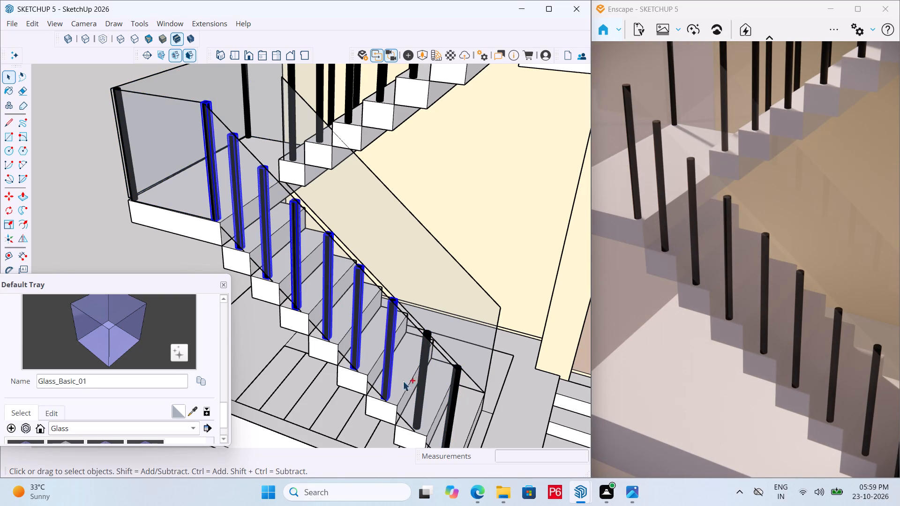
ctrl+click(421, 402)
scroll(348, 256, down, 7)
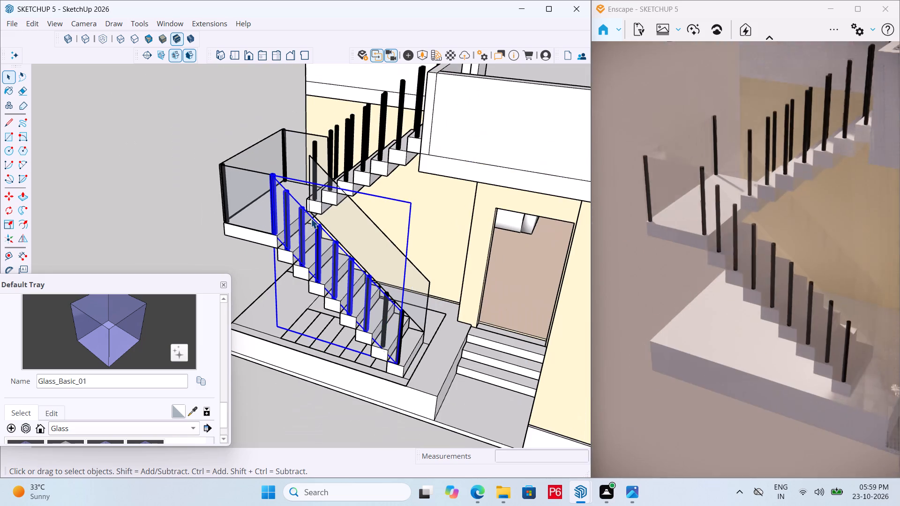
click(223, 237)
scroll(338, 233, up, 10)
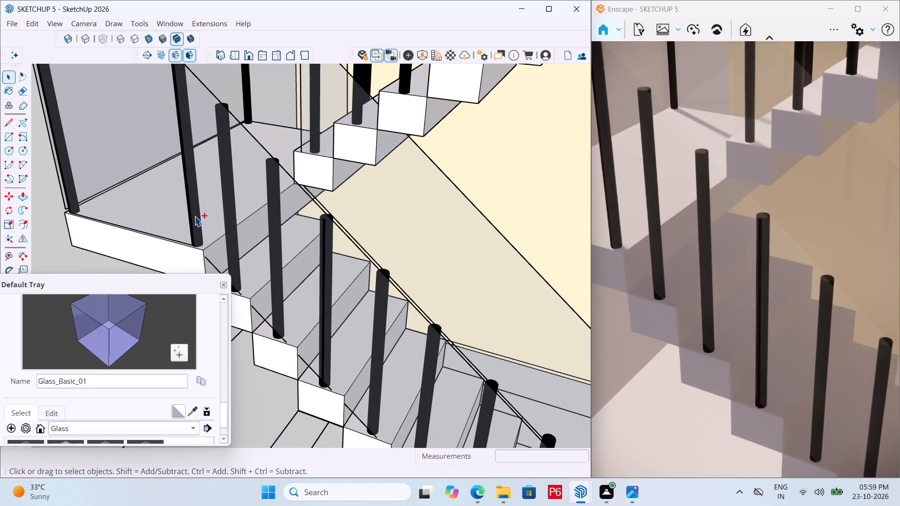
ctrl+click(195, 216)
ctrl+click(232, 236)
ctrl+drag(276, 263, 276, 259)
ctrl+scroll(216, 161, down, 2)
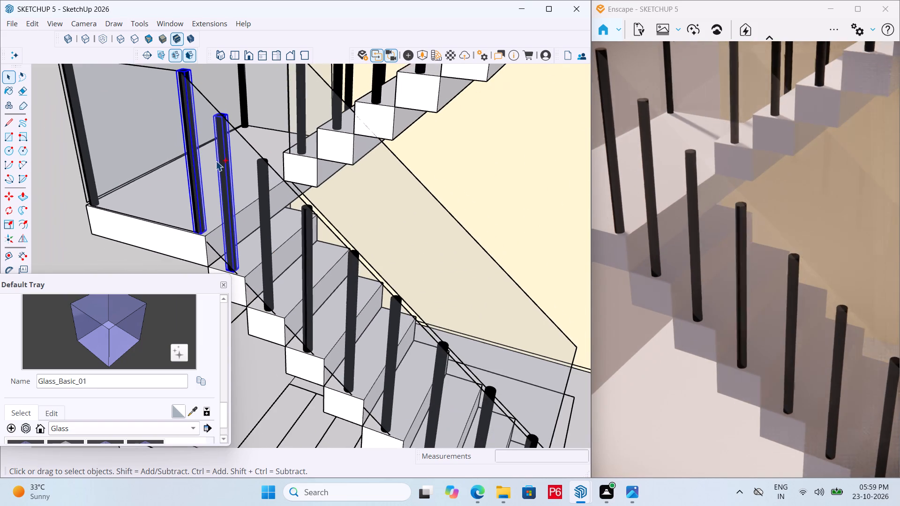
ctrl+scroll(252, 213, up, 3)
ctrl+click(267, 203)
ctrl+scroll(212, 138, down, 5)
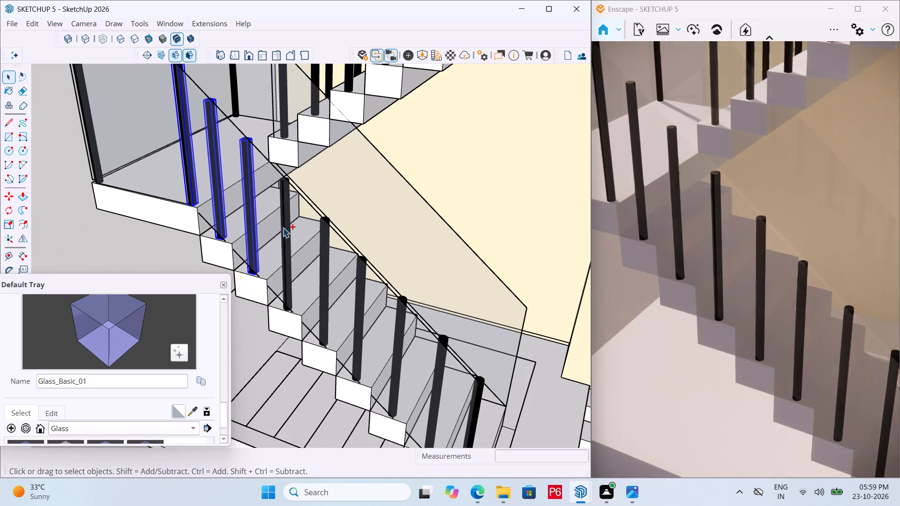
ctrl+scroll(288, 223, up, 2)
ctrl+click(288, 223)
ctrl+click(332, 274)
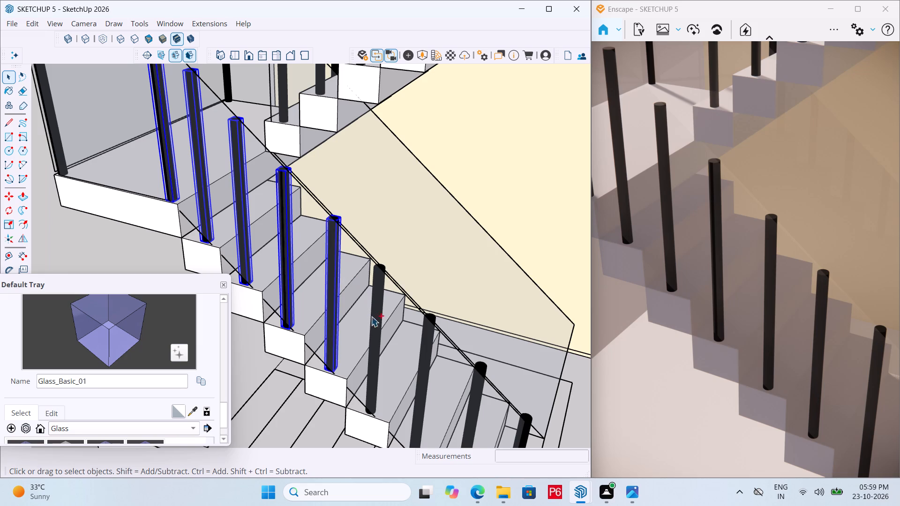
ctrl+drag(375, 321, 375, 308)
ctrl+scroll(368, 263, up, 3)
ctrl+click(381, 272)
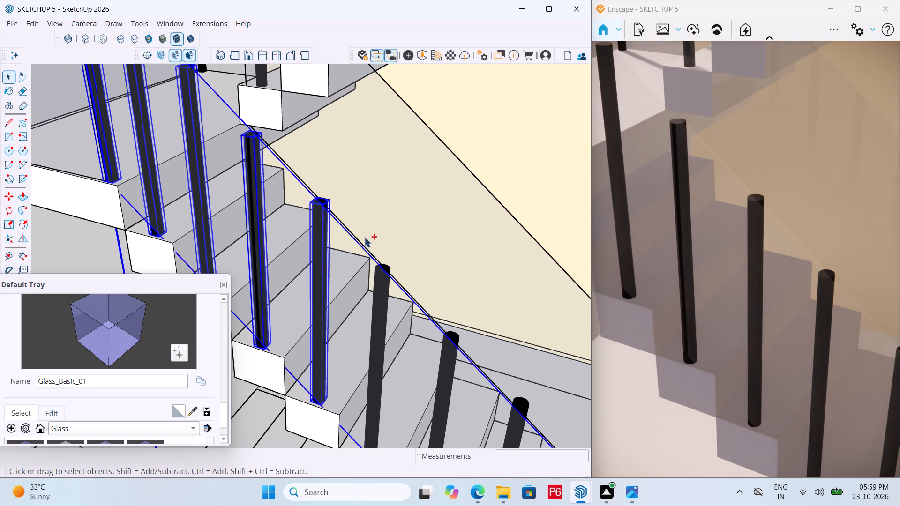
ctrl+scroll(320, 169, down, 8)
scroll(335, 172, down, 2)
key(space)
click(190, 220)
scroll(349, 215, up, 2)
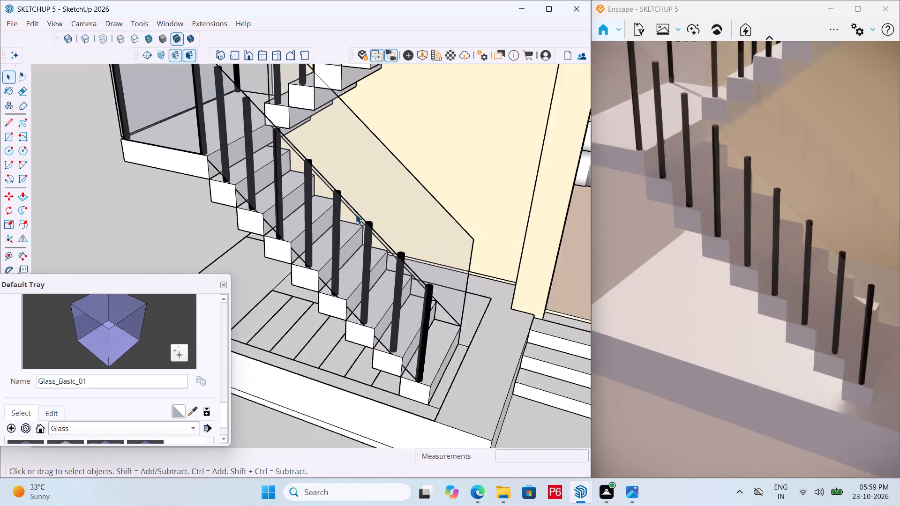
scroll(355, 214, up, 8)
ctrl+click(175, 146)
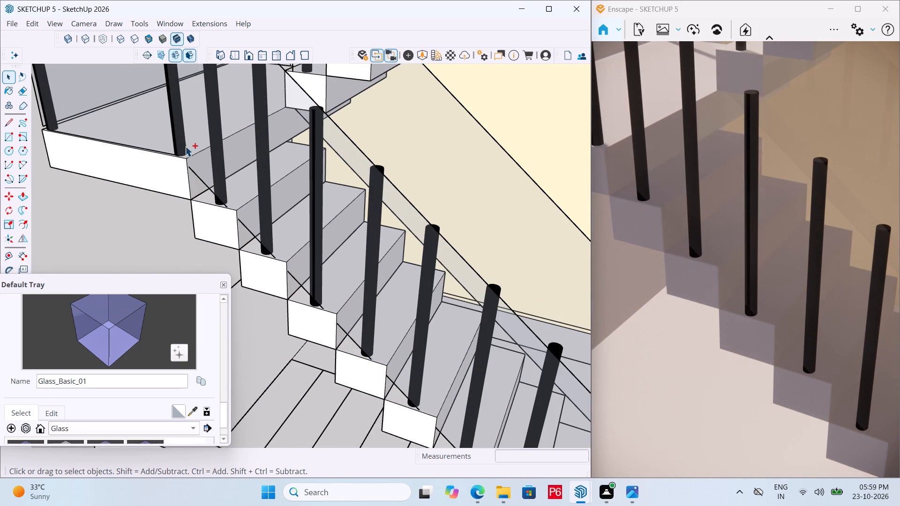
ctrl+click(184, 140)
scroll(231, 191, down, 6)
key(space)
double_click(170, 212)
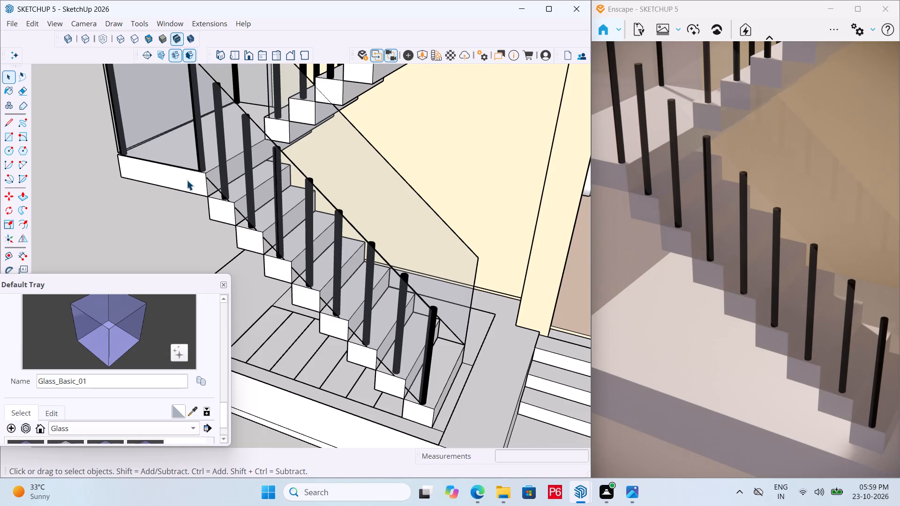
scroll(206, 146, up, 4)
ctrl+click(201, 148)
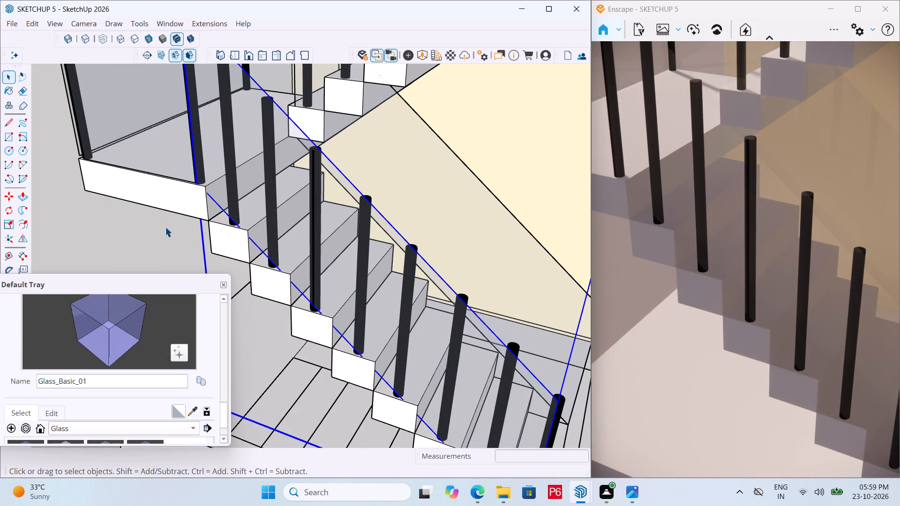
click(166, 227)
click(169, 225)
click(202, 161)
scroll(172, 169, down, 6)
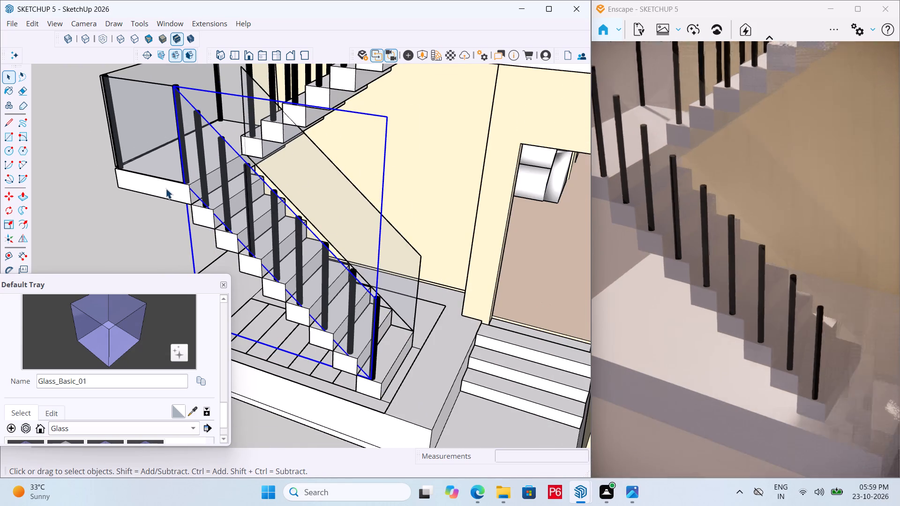
Save the model.
key(ctrl+s)
key(ctrl+s)
key(ctrl+s)
key(ctrl+s)
key(ctrl+s)
key(ctrl+s)
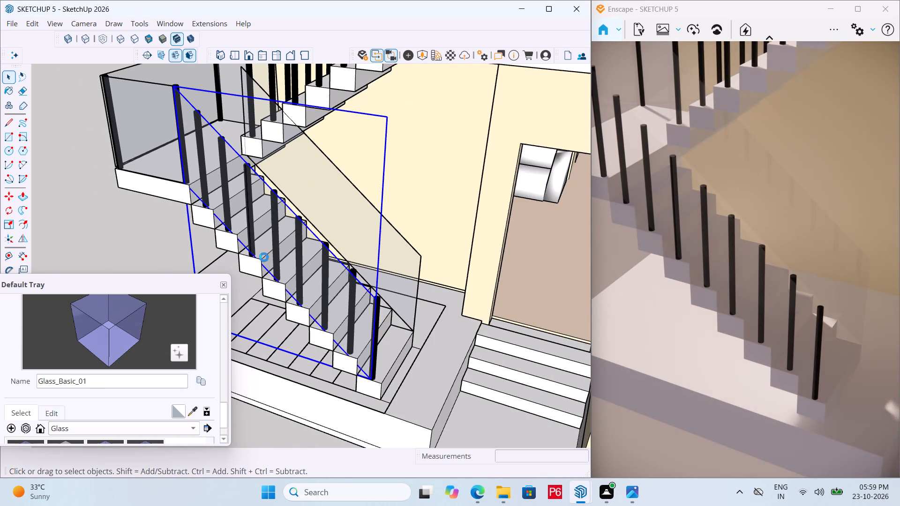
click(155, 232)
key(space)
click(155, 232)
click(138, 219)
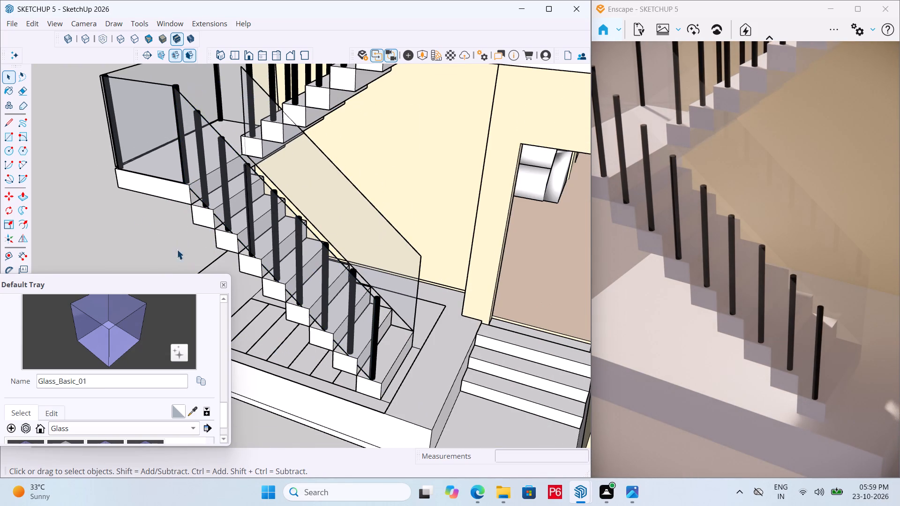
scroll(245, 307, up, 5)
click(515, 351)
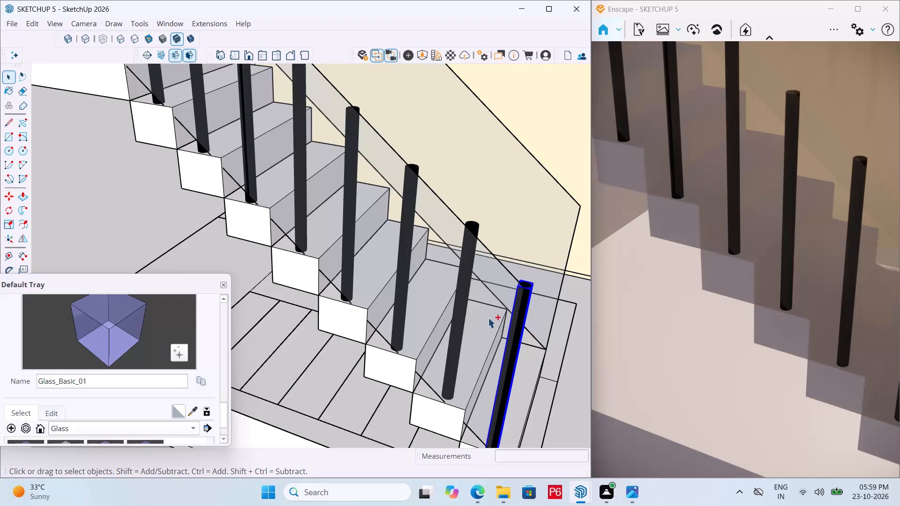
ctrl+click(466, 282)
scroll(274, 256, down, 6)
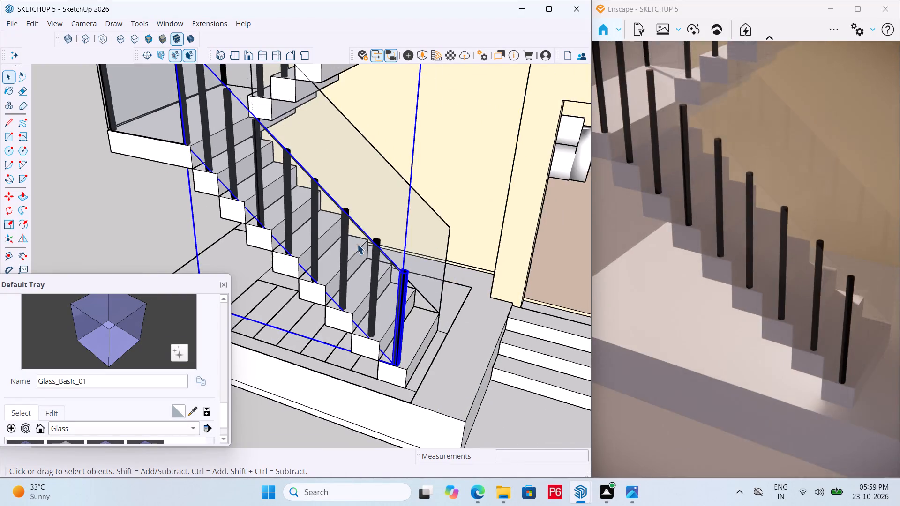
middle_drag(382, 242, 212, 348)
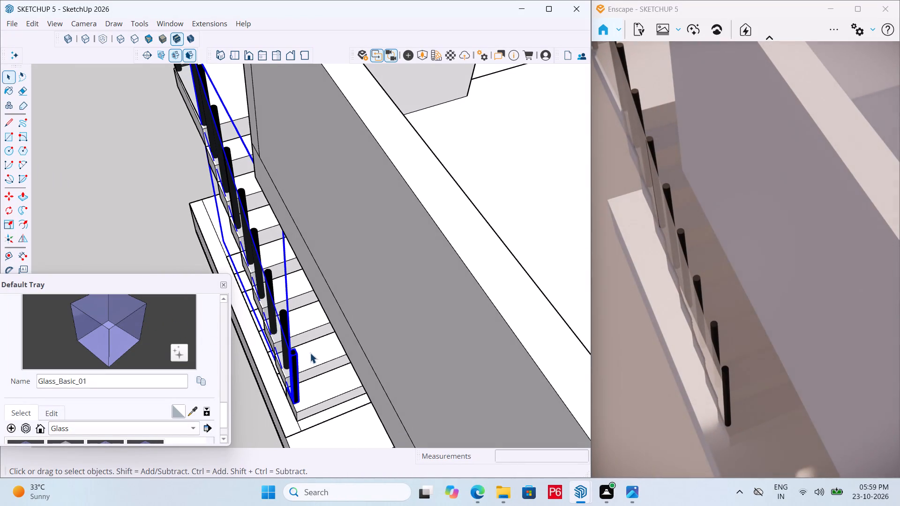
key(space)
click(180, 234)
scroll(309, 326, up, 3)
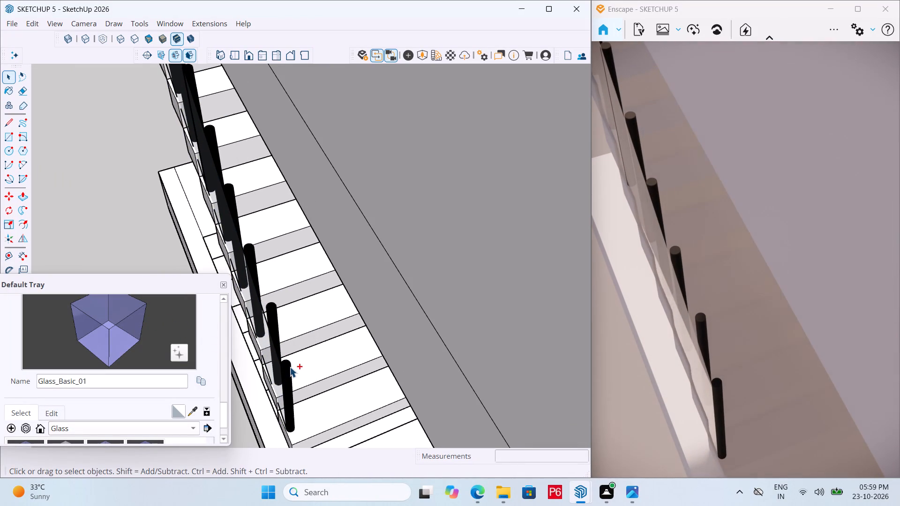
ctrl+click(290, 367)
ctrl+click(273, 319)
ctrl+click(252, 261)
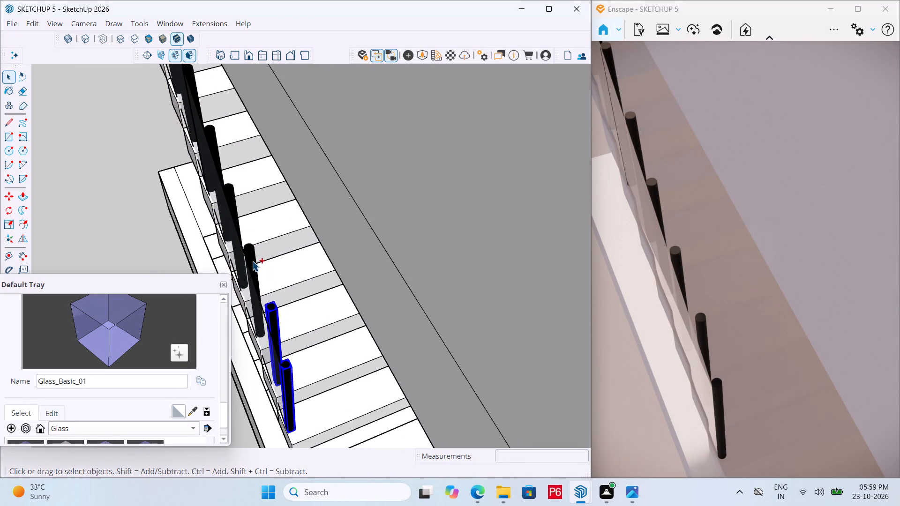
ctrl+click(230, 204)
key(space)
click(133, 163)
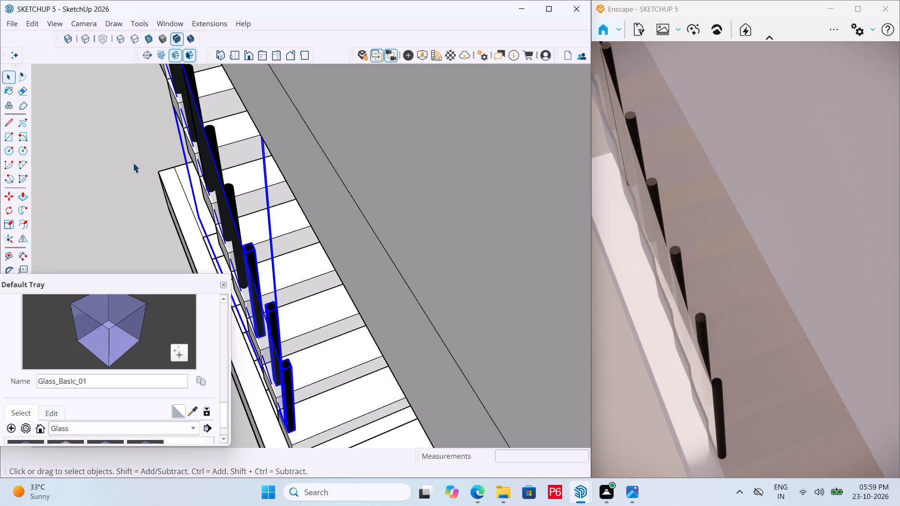
Copy the lower flight's nine black posts about 2' 10" across the treads, onto the glass panel on the flight's opposite side.
ctrl+scroll(213, 181, up, 2)
ctrl+click(234, 191)
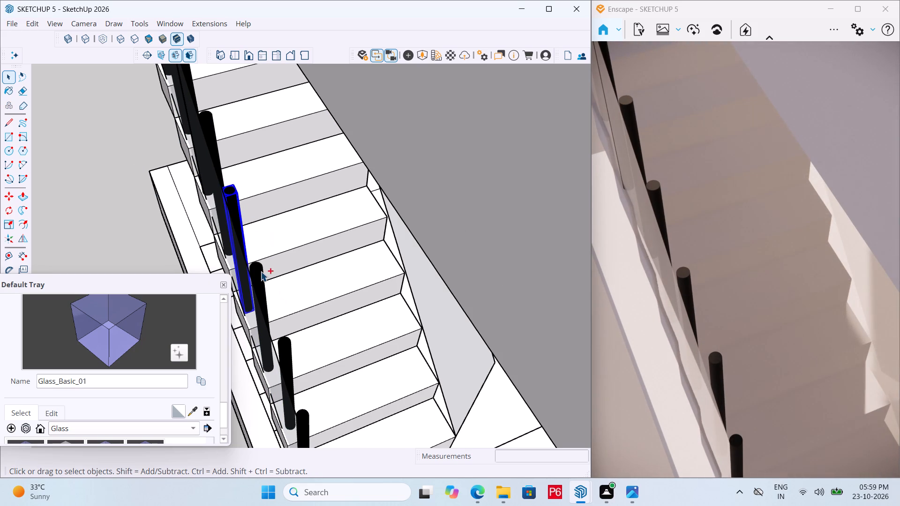
ctrl+click(259, 268)
ctrl+click(290, 343)
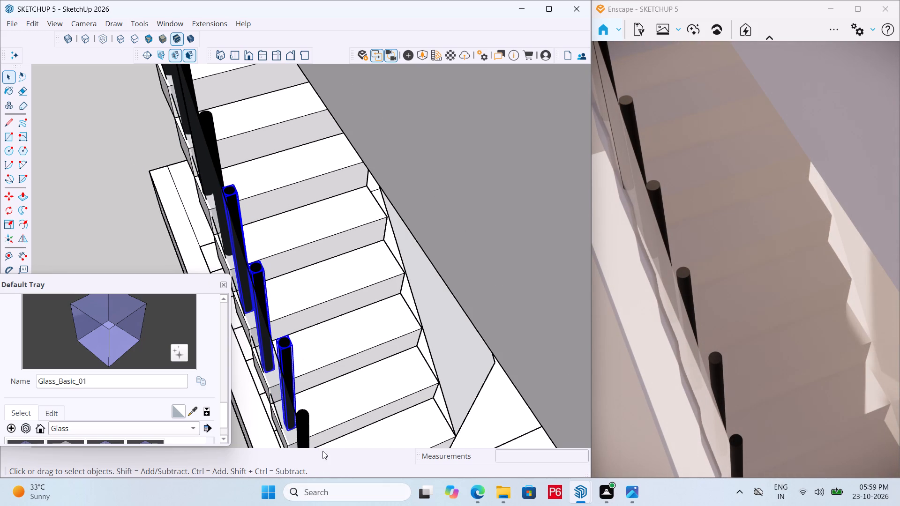
ctrl+click(307, 413)
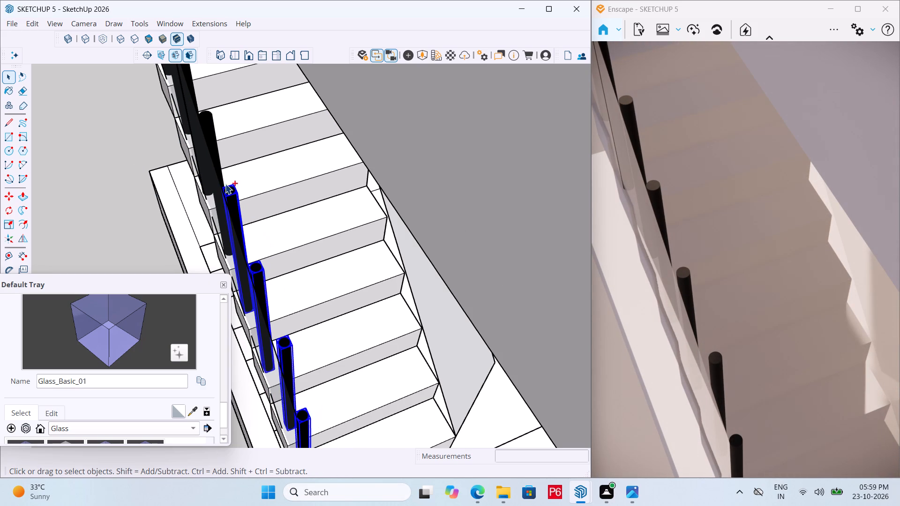
ctrl+click(213, 139)
ctrl+scroll(338, 354, down, 6)
ctrl+scroll(267, 181, up, 3)
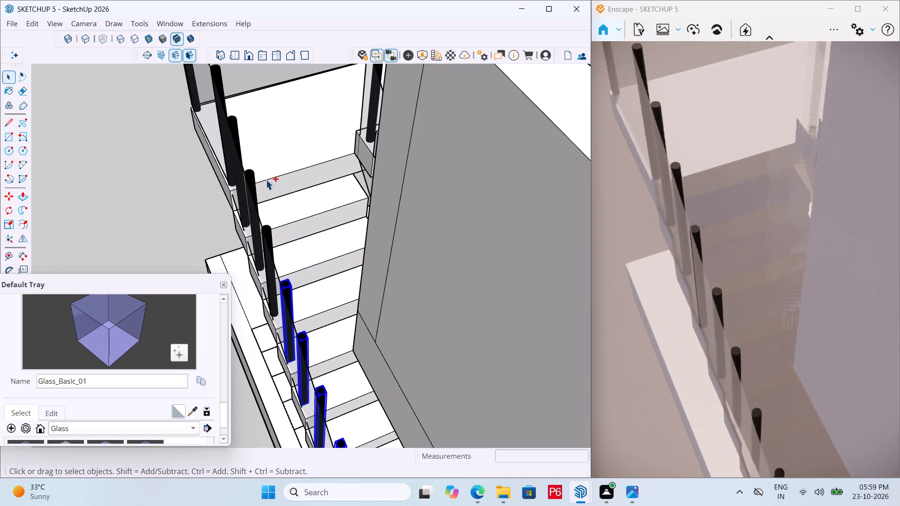
ctrl+click(272, 231)
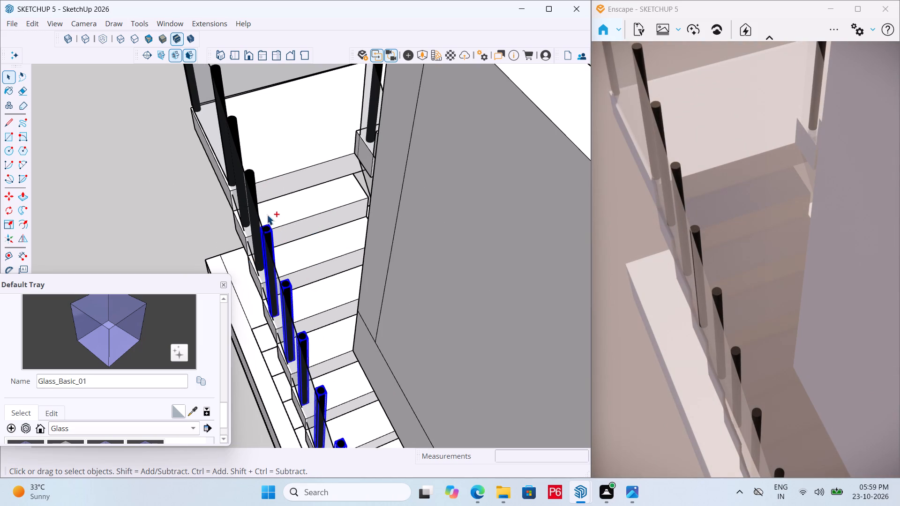
ctrl+click(253, 183)
ctrl+click(237, 133)
ctrl+middle_drag(237, 168, 230, 200)
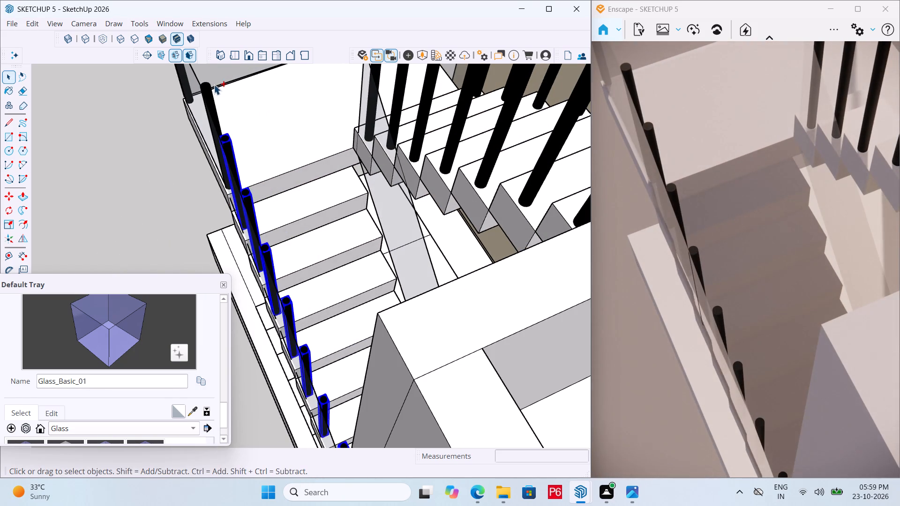
ctrl+click(207, 91)
scroll(250, 192, down, 6)
middle_drag(297, 262, 507, 104)
key(m)
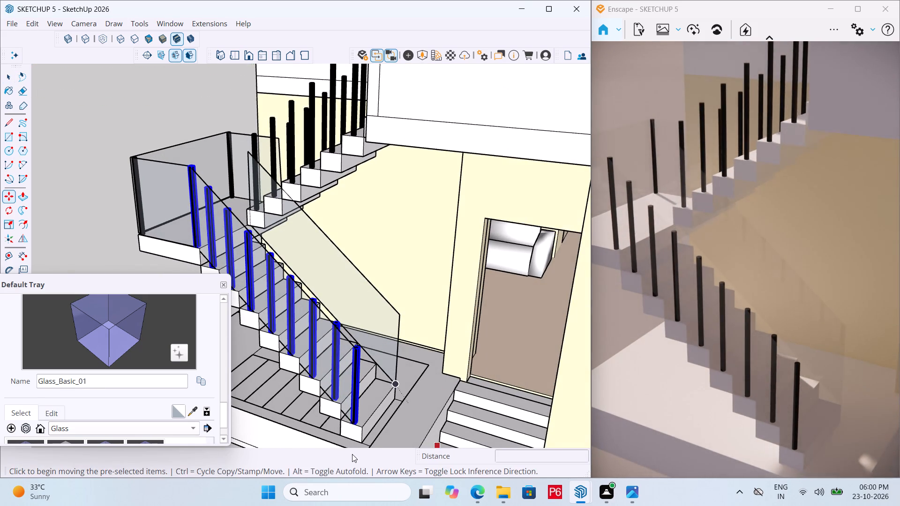
scroll(361, 398, up, 9)
scroll(329, 314, down, 6)
scroll(352, 431, up, 11)
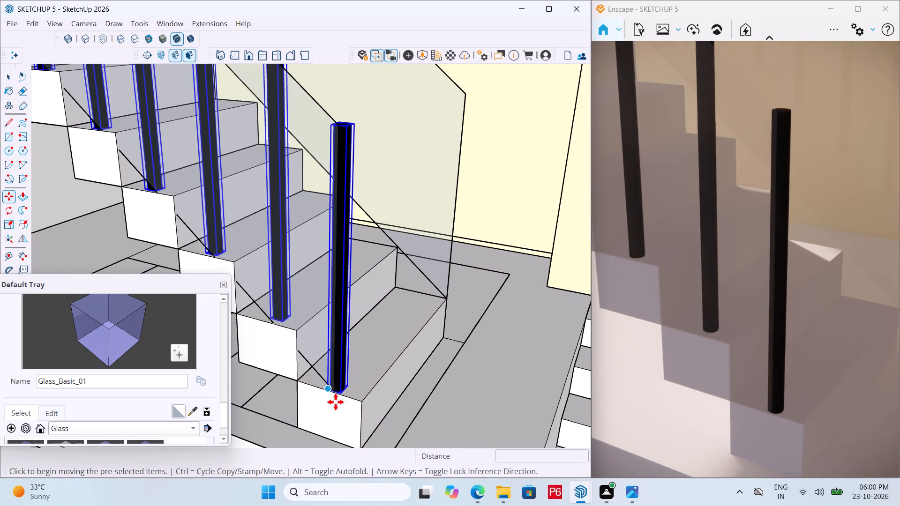
middle_drag(379, 377, 284, 380)
scroll(258, 385, up, 4)
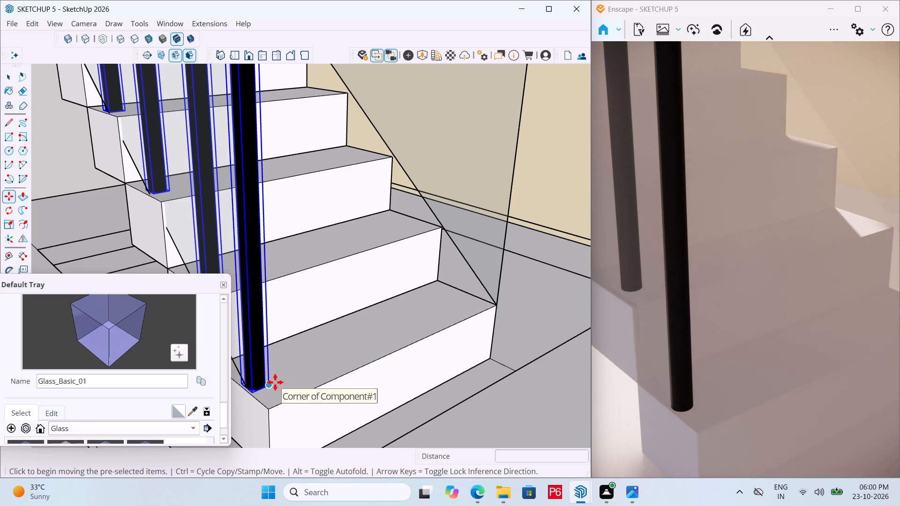
click(275, 382)
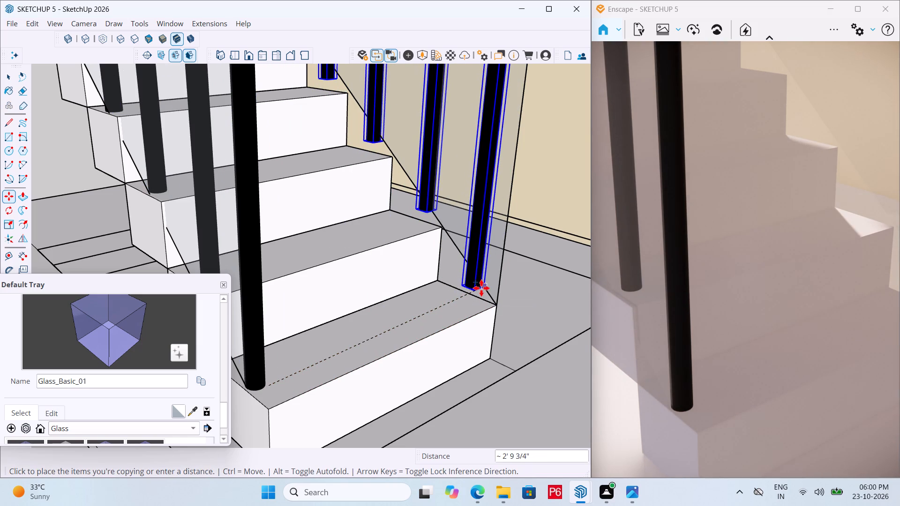
middle_drag(481, 300, 480, 301)
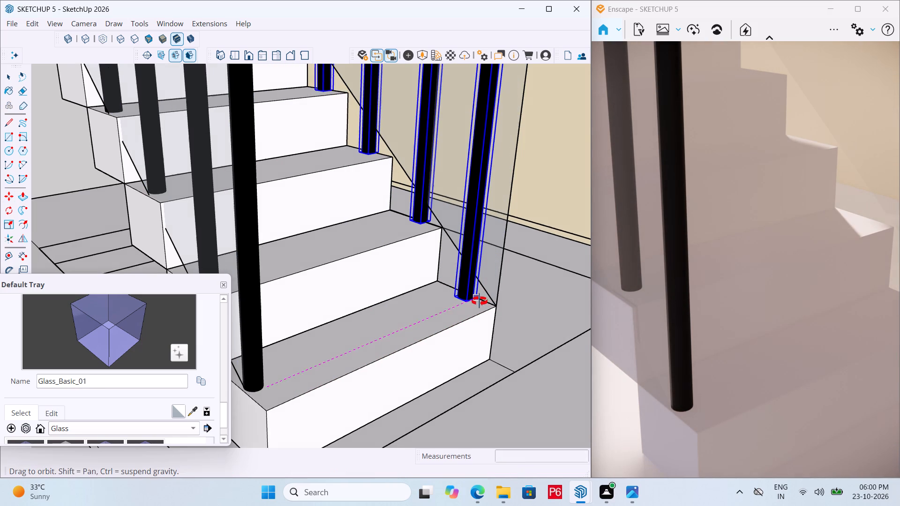
middle_drag(480, 301, 469, 335)
scroll(469, 335, up, 9)
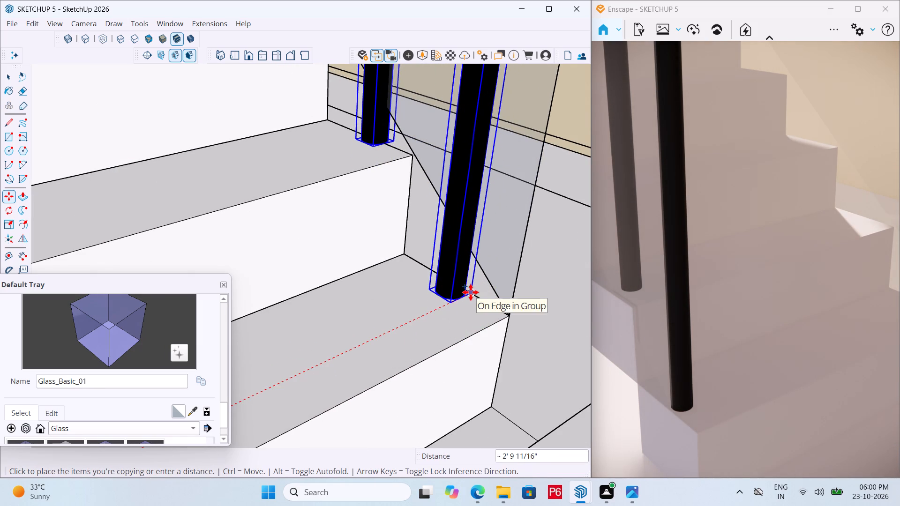
click(471, 292)
Clear the selection and save the model with the copied posts.
scroll(560, 367, down, 5)
middle_drag(423, 366, 566, 371)
middle_drag(552, 372, 523, 379)
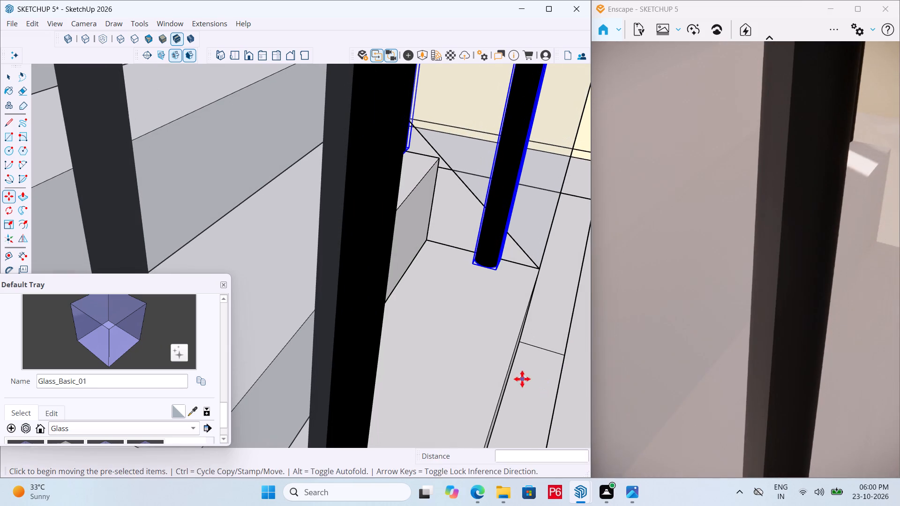
key(ctrl+s)
key(ctrl+s)
key(ctrl+s)
key(ctrl+s)
key(ctrl+s)
scroll(403, 338, down, 6)
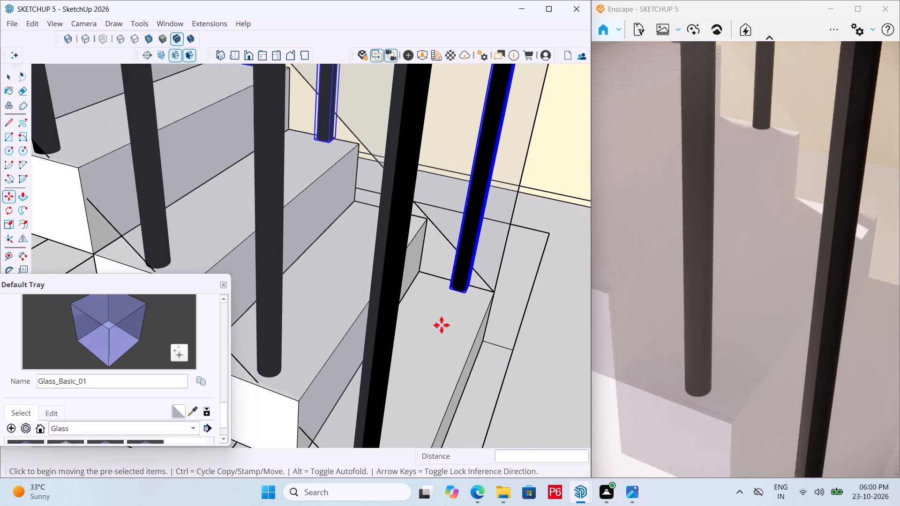
scroll(442, 325, down, 20)
scroll(442, 325, down, 13)
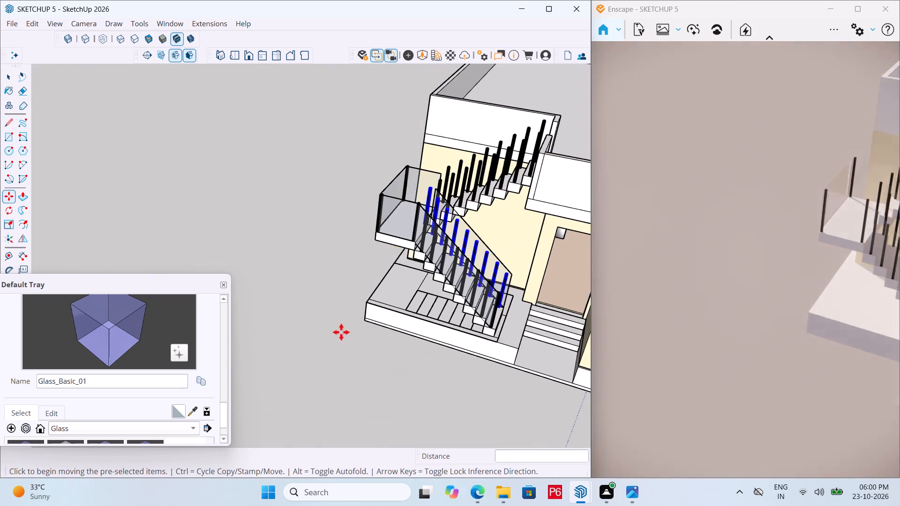
middle_drag(348, 332, 534, 335)
key(space)
click(470, 325)
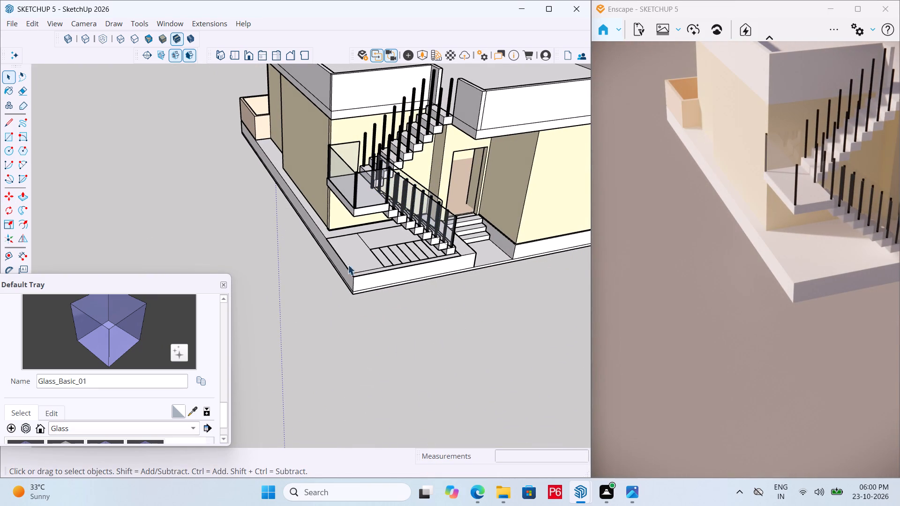
double_click(392, 312)
key(ctrl+s)
key(ctrl+s)
key(ctrl+s)
key(ctrl+s)
key(ctrl+s)
key(ctrl+s)
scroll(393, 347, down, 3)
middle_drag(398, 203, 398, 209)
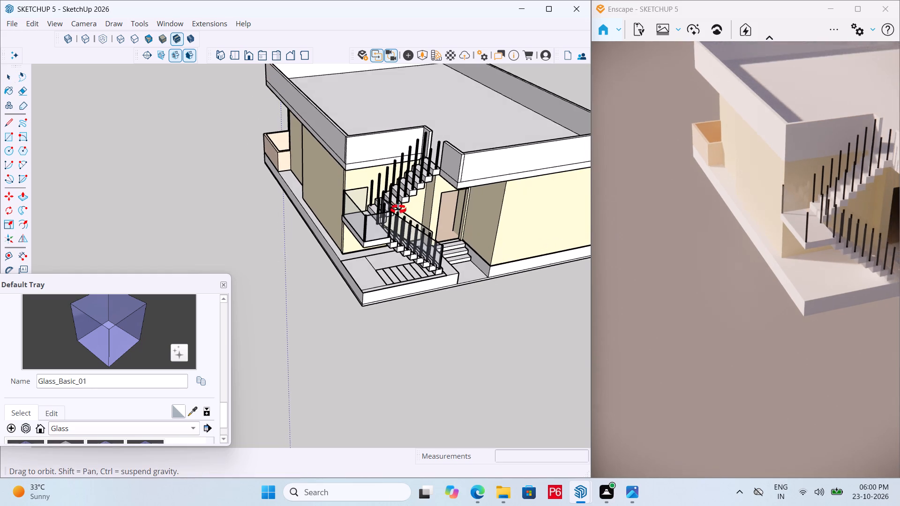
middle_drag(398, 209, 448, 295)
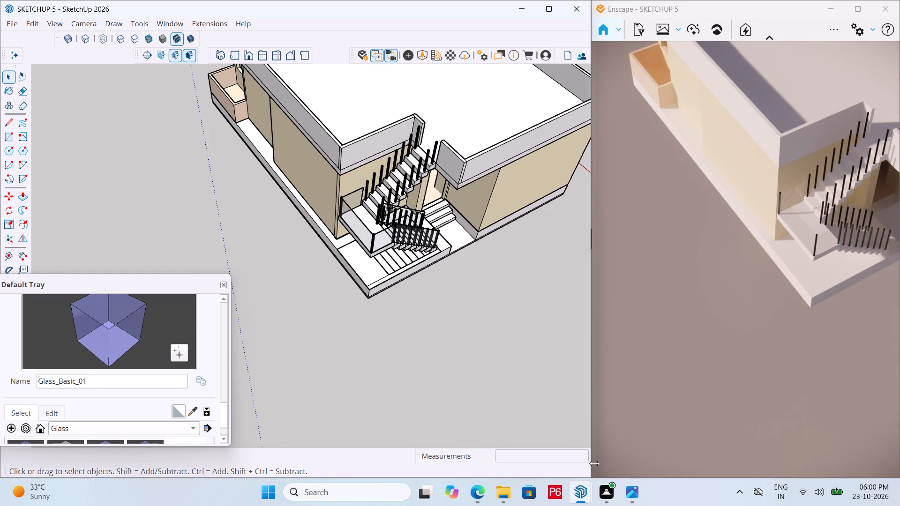
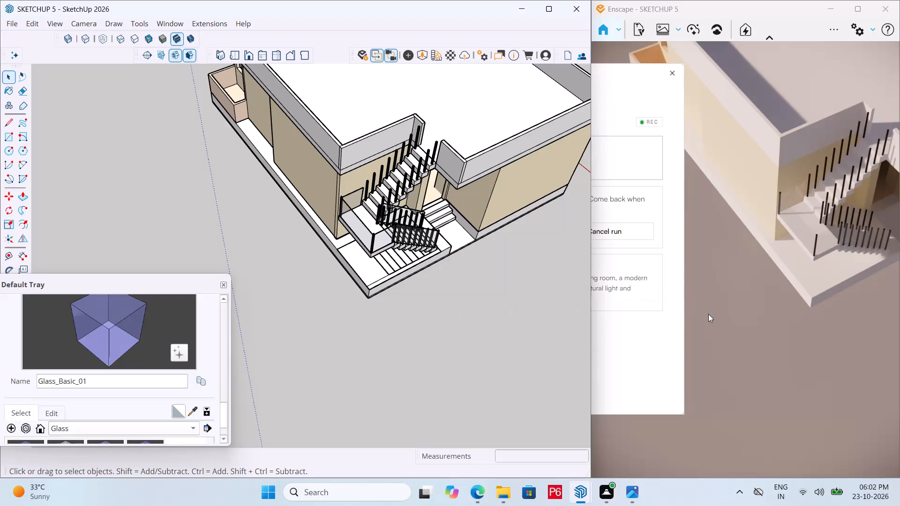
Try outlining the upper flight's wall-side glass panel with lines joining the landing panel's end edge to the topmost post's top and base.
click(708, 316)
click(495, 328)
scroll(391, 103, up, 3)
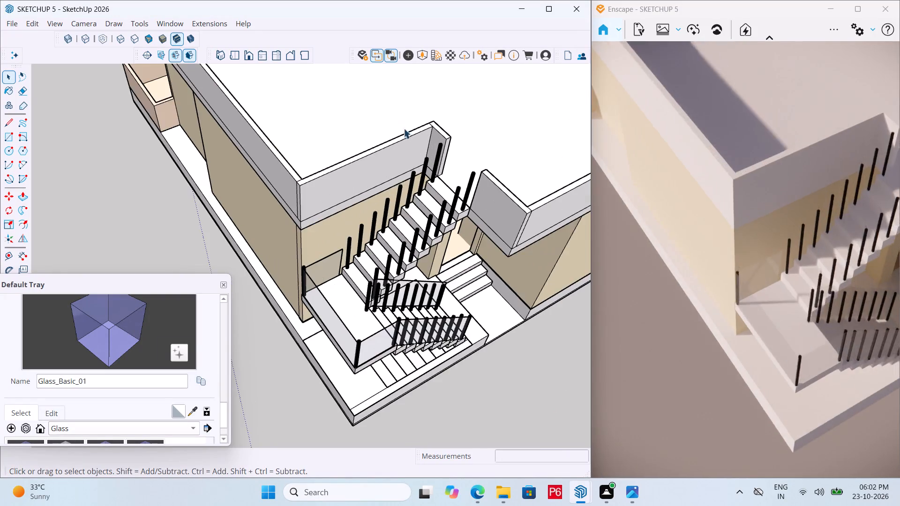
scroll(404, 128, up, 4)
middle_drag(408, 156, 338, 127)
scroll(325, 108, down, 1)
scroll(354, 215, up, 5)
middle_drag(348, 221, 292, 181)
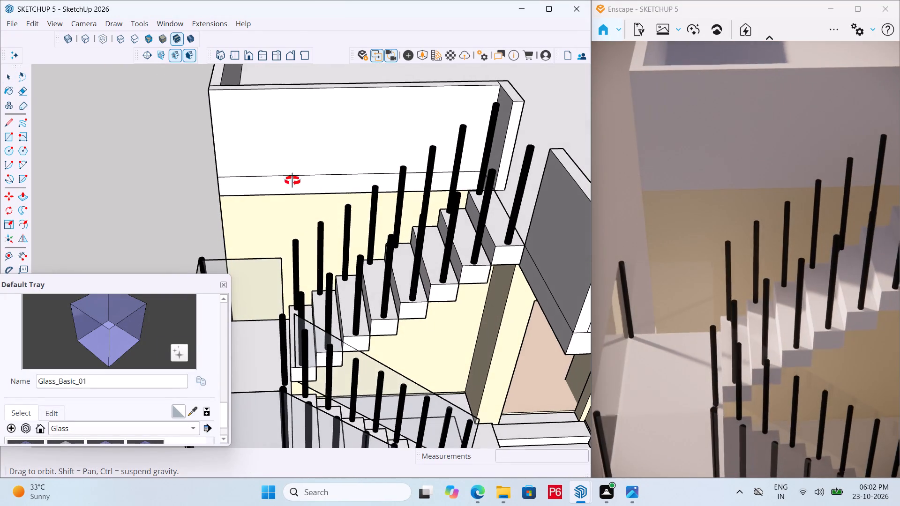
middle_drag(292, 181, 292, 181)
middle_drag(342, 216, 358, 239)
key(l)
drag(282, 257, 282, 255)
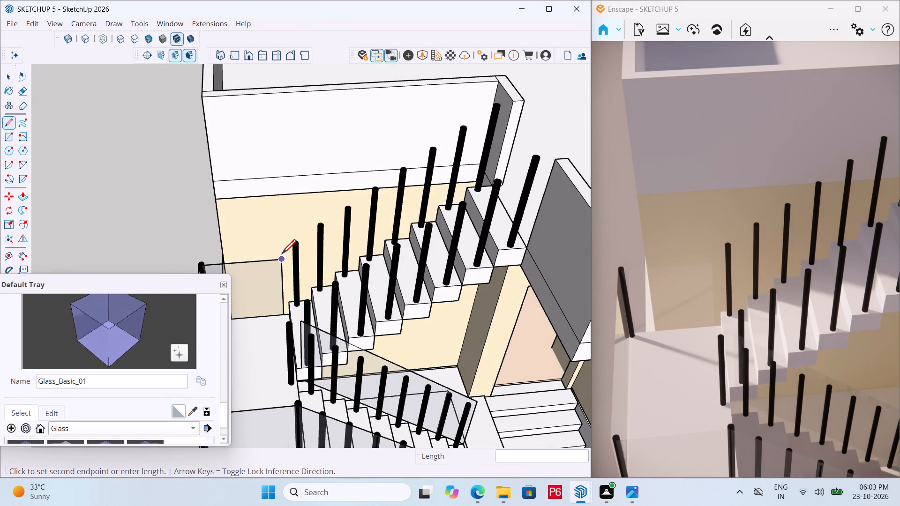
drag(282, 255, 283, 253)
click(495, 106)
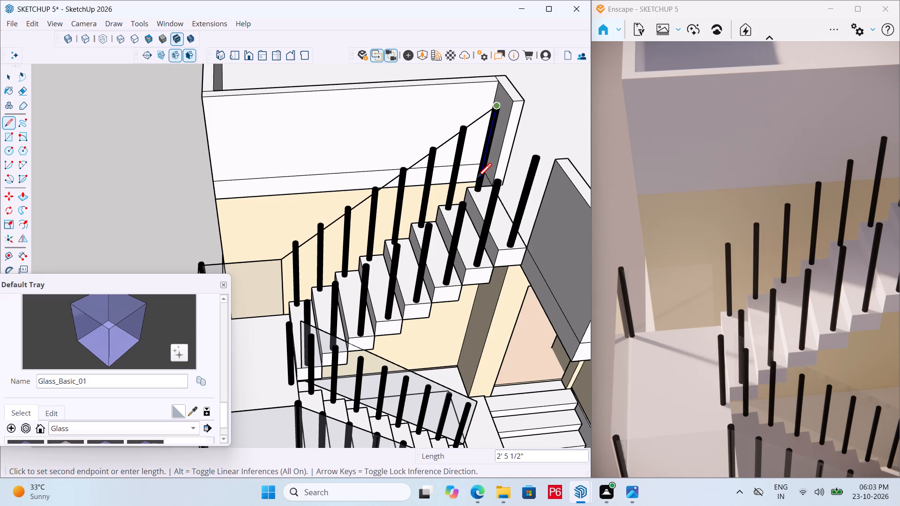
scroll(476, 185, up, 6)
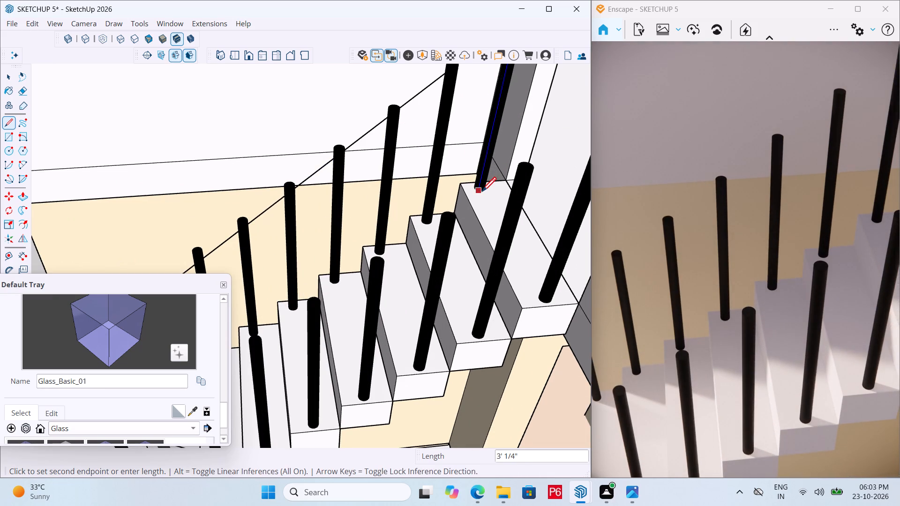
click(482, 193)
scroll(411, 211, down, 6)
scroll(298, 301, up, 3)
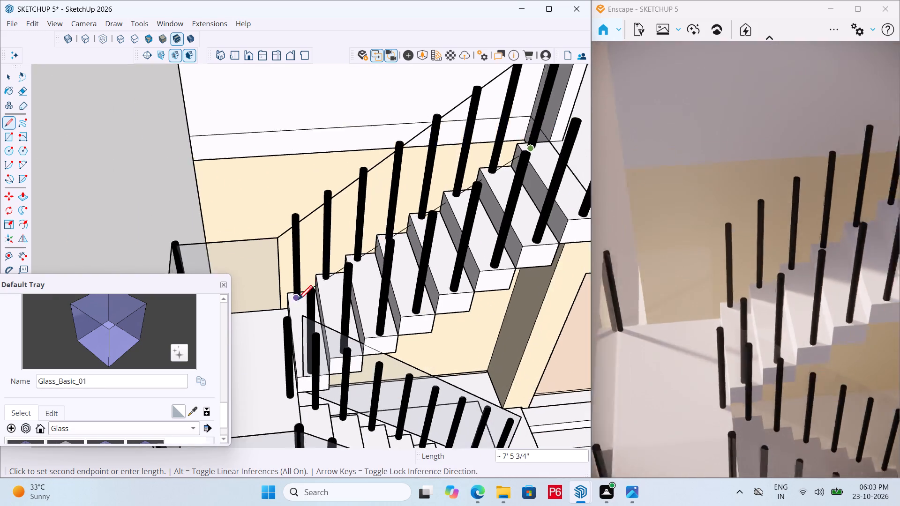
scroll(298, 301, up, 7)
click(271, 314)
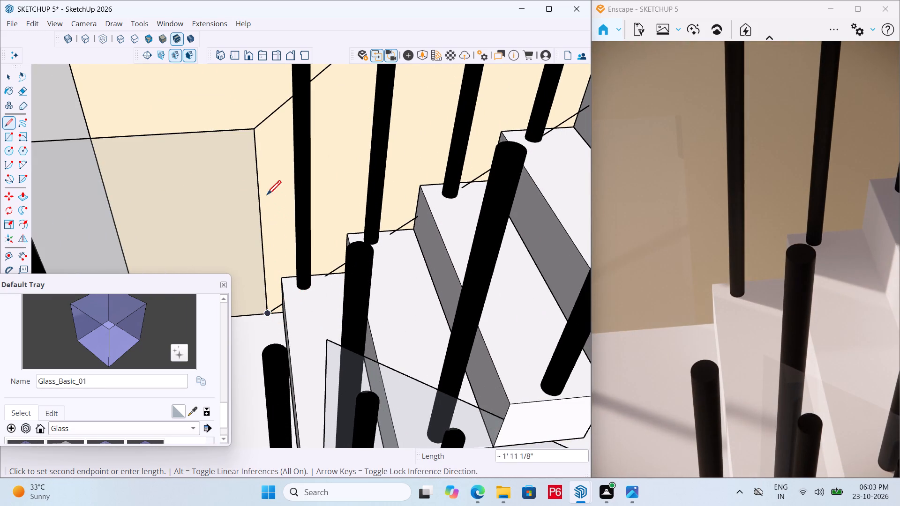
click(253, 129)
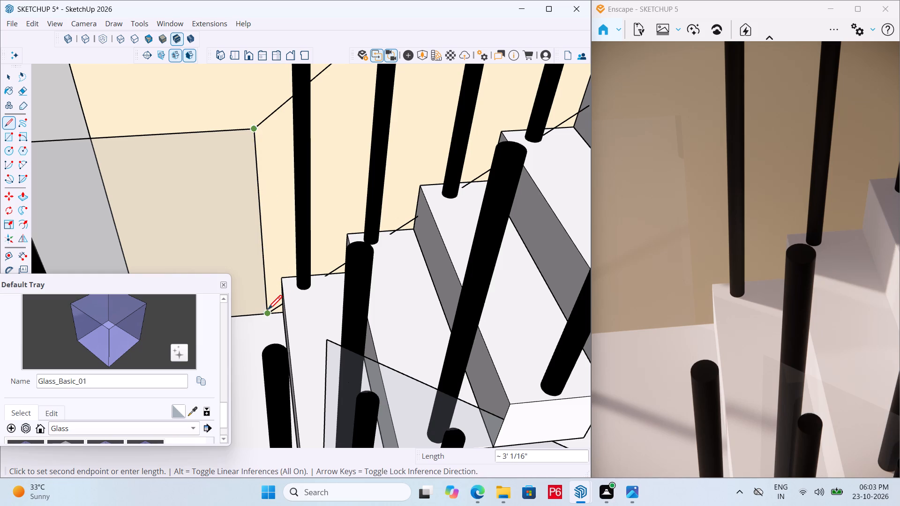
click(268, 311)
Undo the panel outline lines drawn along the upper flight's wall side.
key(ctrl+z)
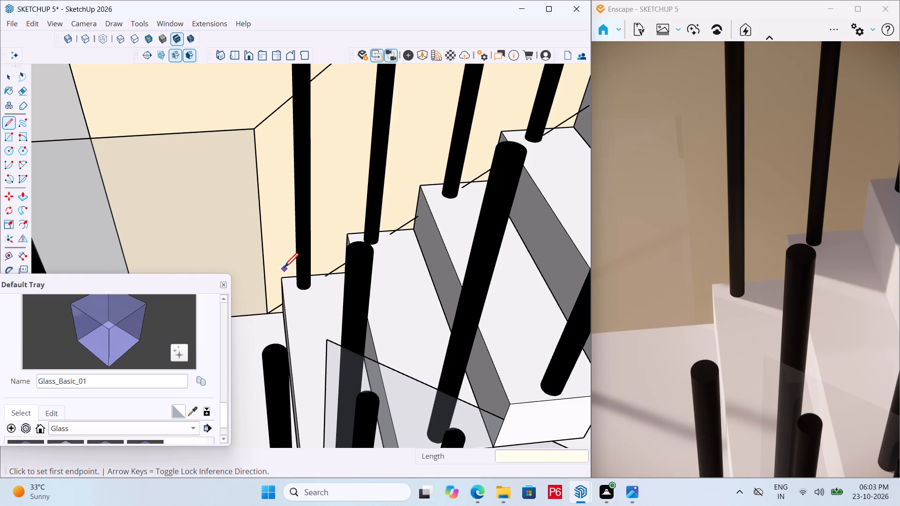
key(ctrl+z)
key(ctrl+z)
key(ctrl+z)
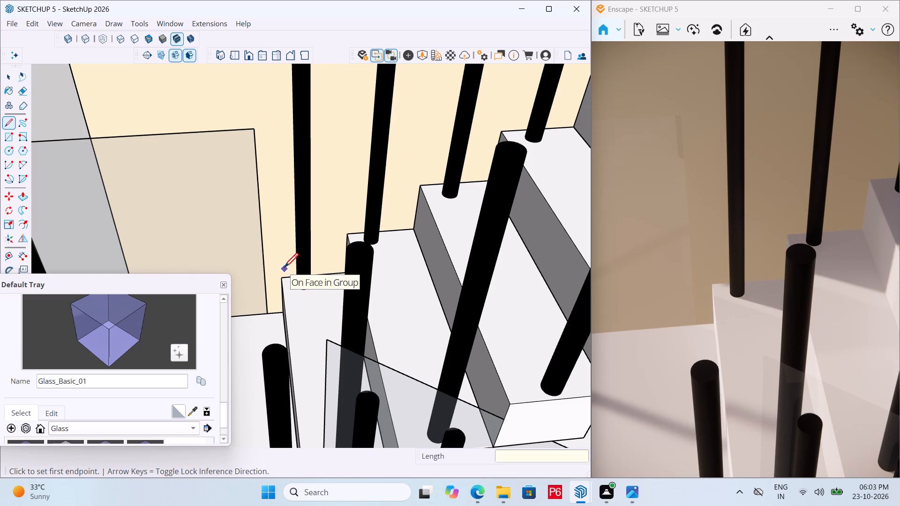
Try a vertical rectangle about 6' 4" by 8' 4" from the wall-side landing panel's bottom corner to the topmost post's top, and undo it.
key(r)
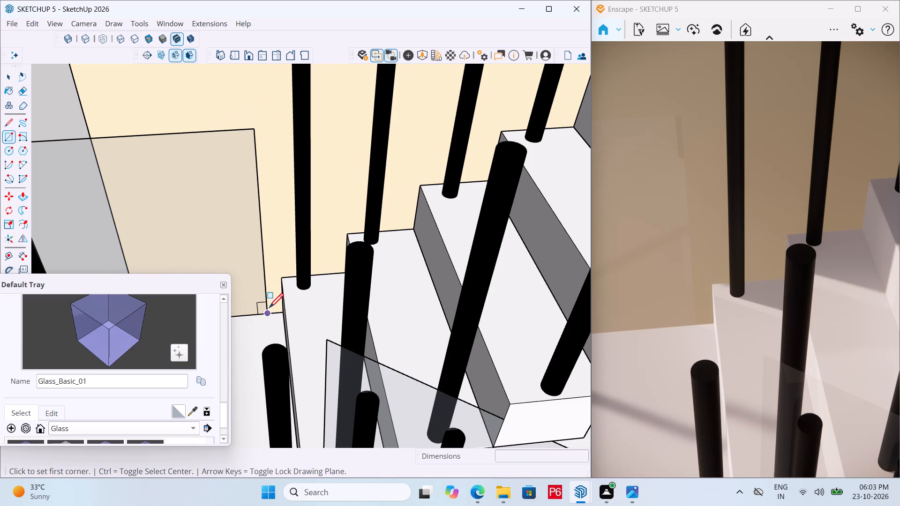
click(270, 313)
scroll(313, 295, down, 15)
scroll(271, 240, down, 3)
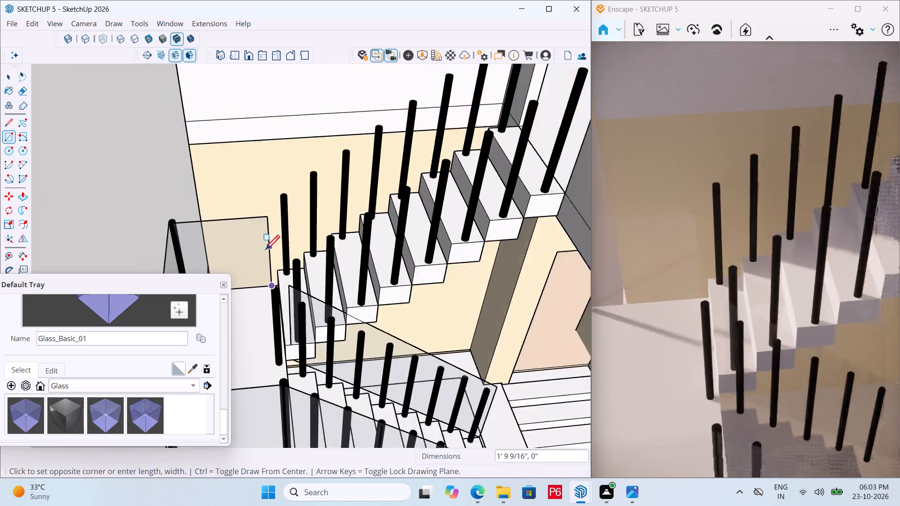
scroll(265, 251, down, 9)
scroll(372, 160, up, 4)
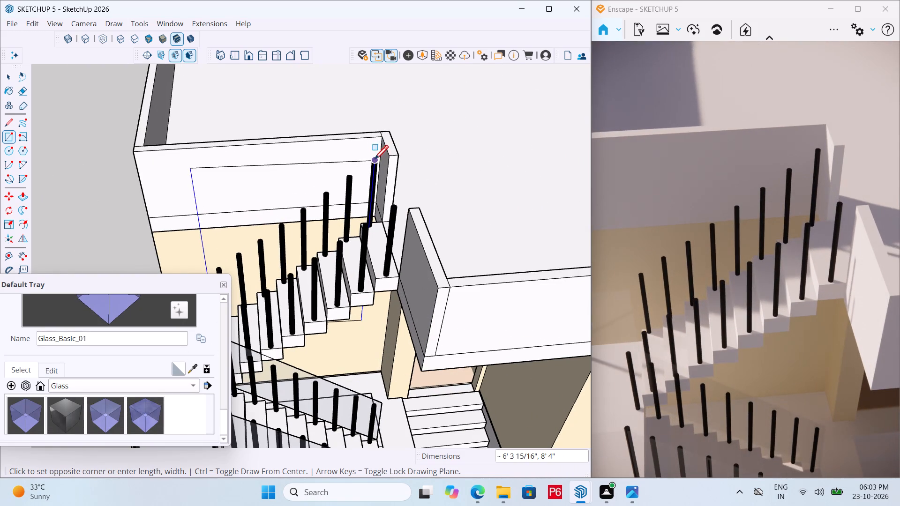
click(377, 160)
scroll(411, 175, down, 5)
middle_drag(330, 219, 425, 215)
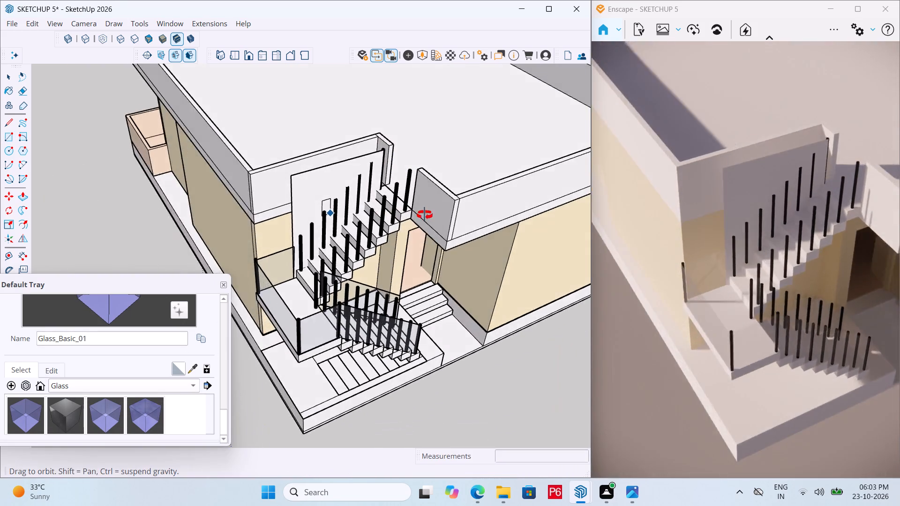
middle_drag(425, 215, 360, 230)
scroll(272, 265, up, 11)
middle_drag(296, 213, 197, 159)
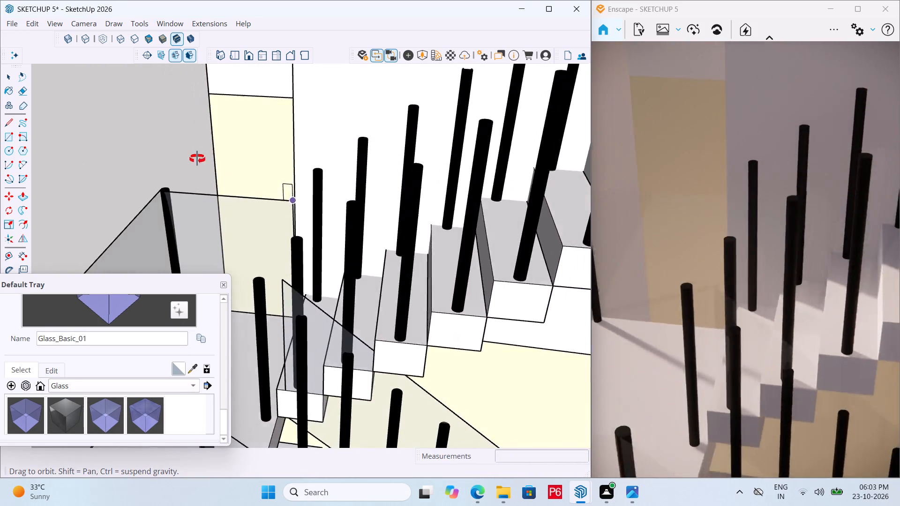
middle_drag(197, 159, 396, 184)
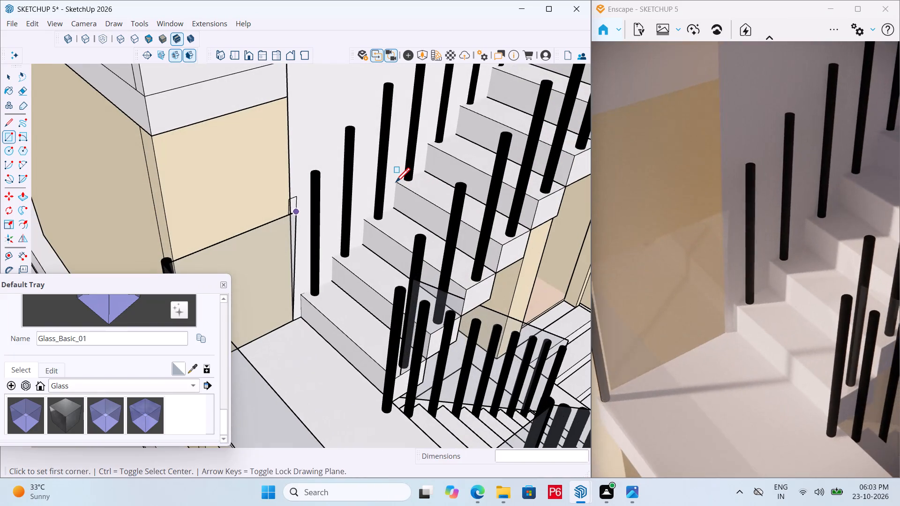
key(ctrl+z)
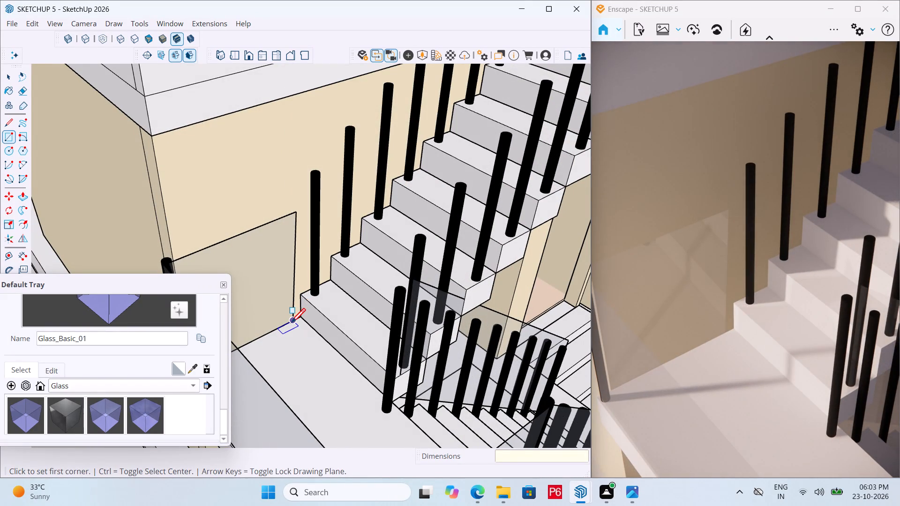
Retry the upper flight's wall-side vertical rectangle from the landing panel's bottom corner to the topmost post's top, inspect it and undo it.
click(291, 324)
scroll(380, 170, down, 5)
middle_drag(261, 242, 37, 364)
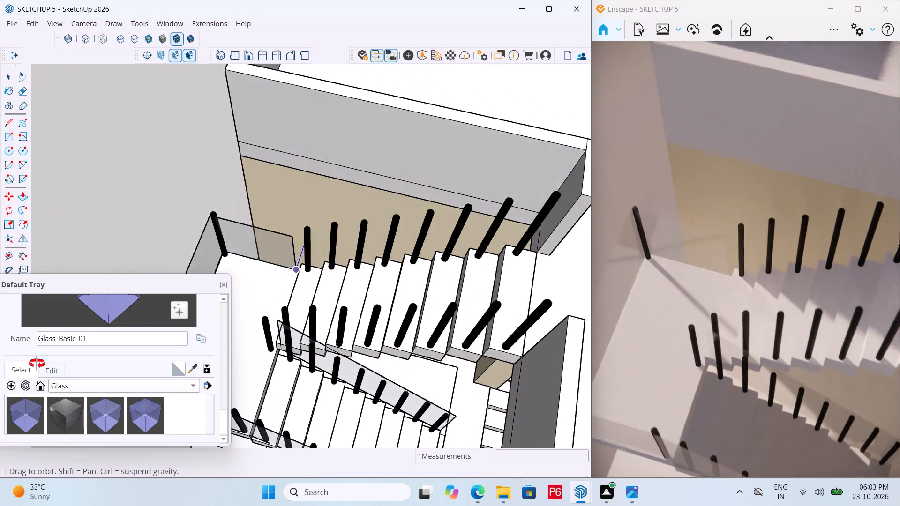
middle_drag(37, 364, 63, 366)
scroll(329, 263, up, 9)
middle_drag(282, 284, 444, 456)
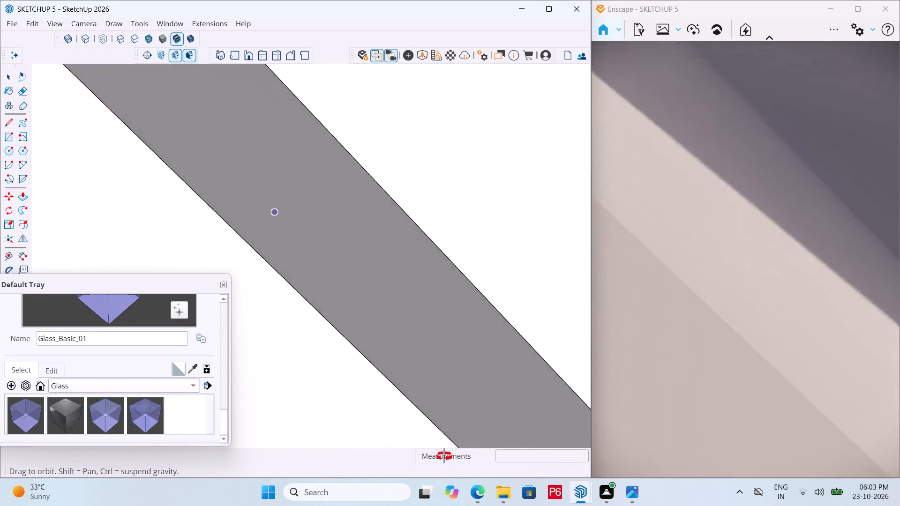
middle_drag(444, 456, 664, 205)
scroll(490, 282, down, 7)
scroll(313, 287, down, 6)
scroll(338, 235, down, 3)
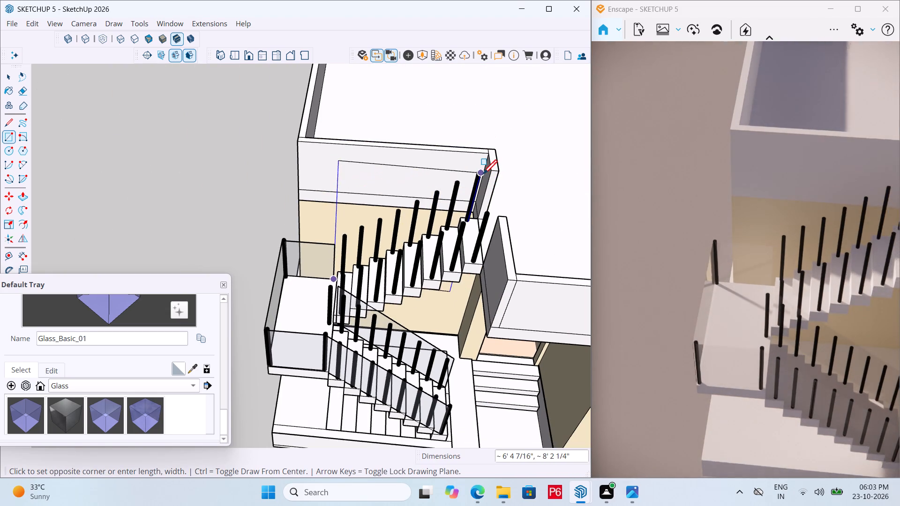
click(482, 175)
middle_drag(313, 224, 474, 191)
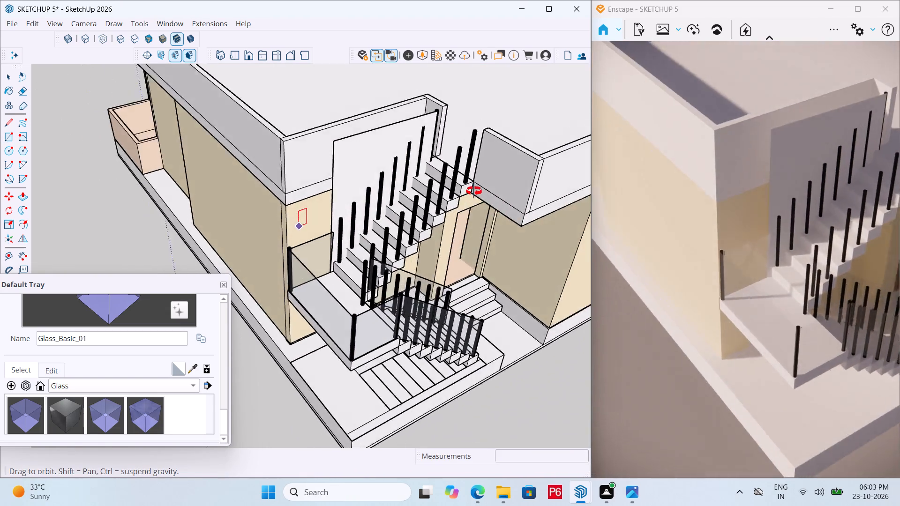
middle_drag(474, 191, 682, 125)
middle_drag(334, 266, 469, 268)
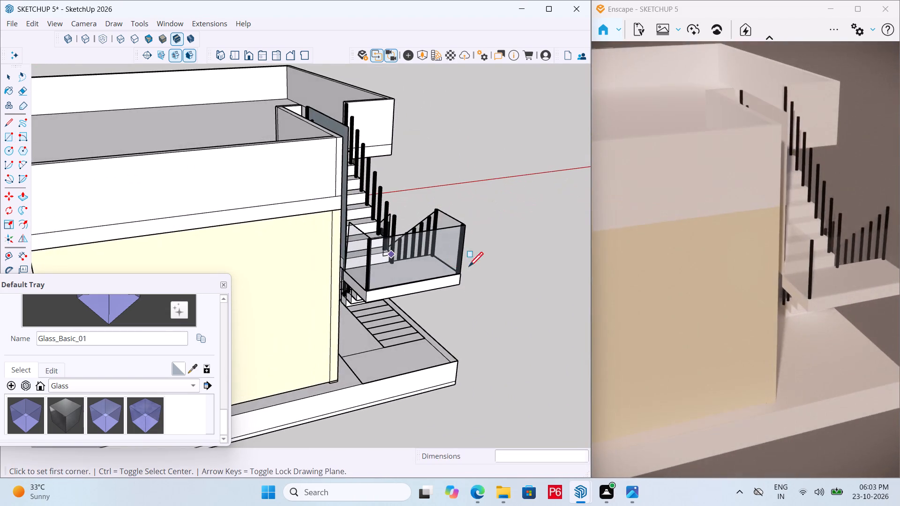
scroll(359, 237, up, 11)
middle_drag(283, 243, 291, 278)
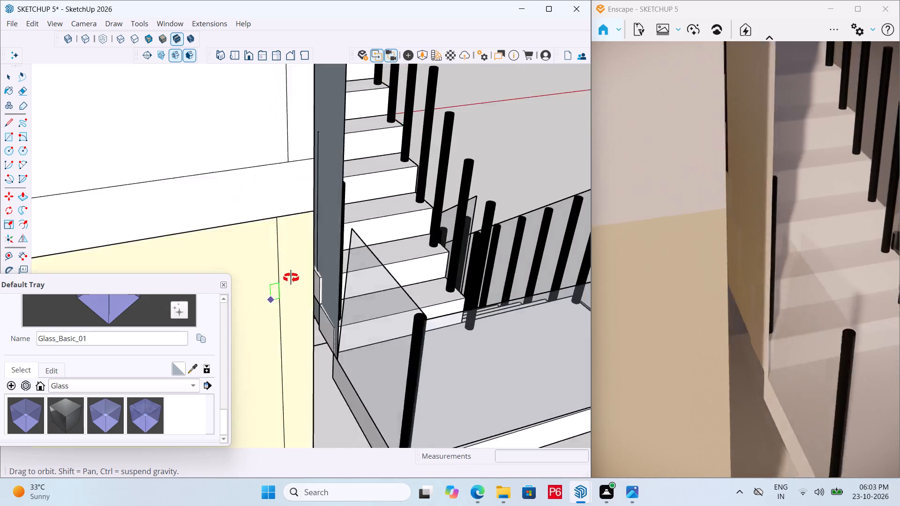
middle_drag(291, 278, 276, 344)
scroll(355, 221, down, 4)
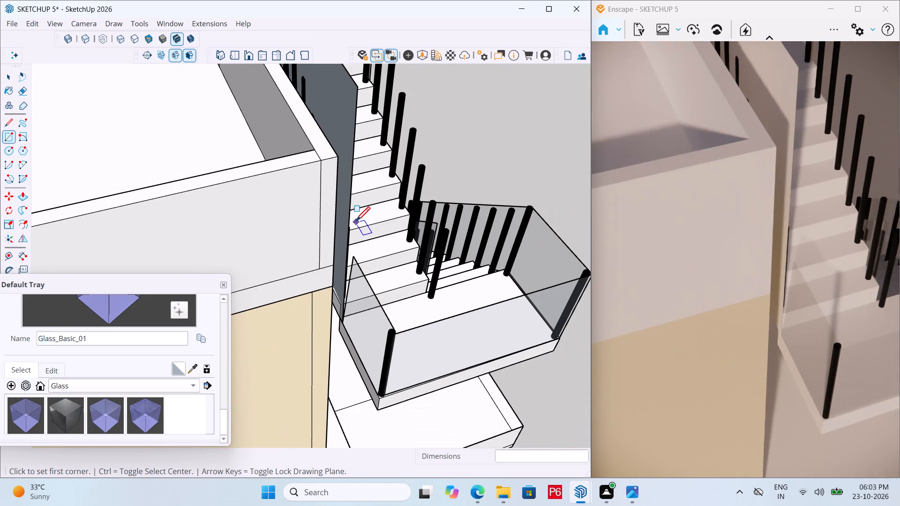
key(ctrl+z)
Draw a vertical rectangle about 6' 5" by 8' 4" along the upper flight's open side, from the lowest post's base to the topmost post's top.
scroll(358, 221, down, 6)
middle_drag(405, 219, 170, 209)
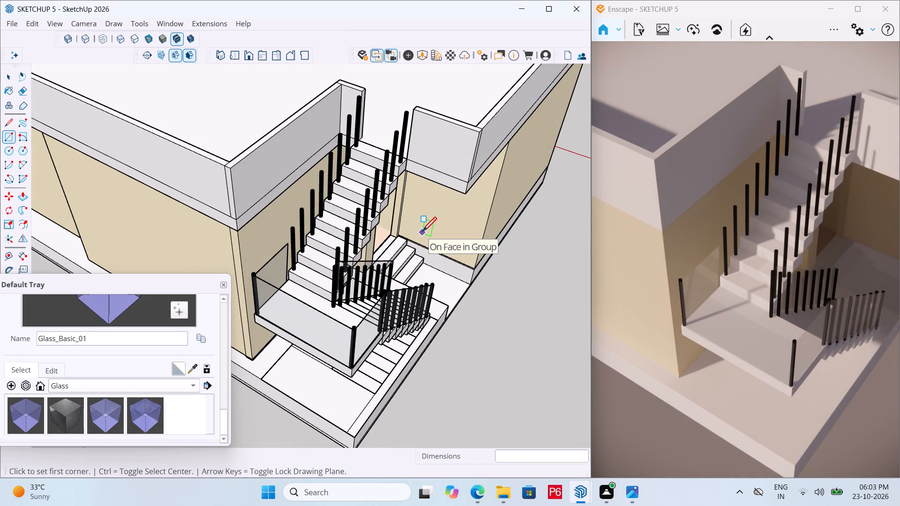
scroll(450, 230, down, 6)
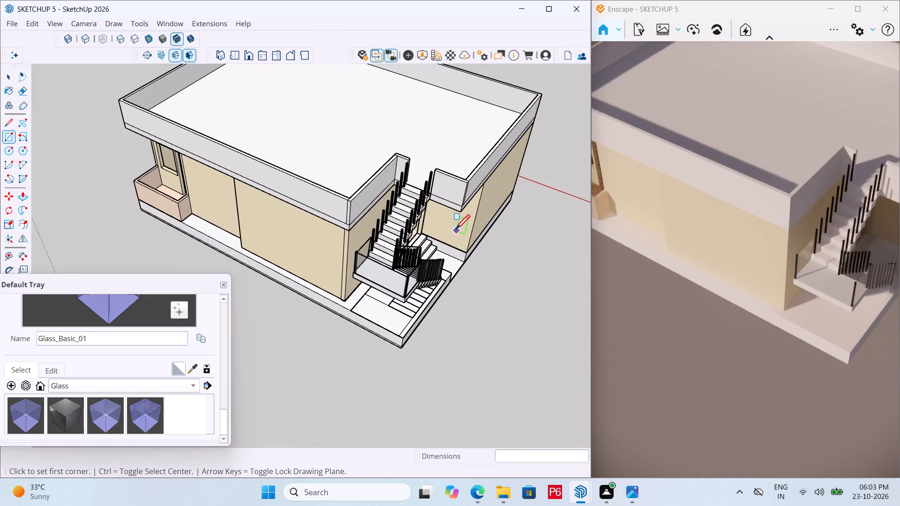
scroll(432, 220, down, 1)
middle_drag(432, 220, 336, 216)
scroll(336, 215, up, 10)
scroll(378, 261, up, 1)
middle_drag(374, 261, 356, 246)
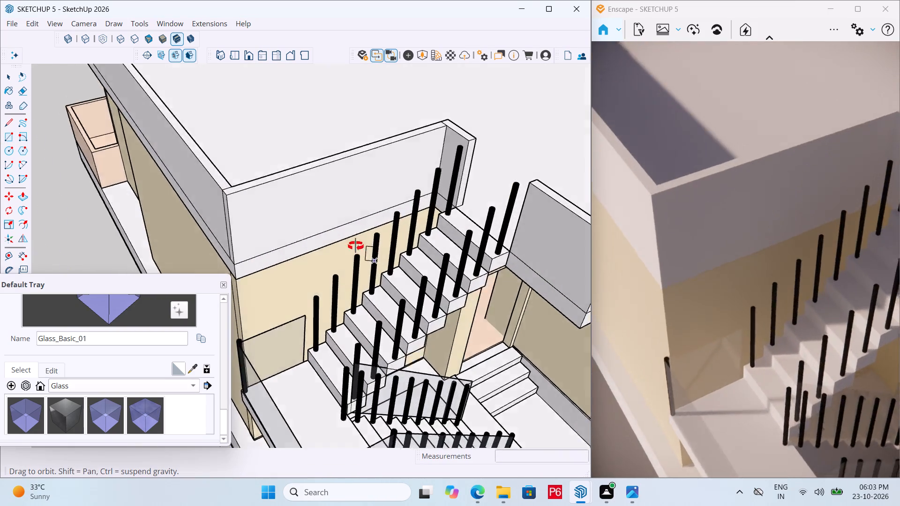
middle_drag(356, 246, 309, 246)
middle_drag(311, 288, 304, 261)
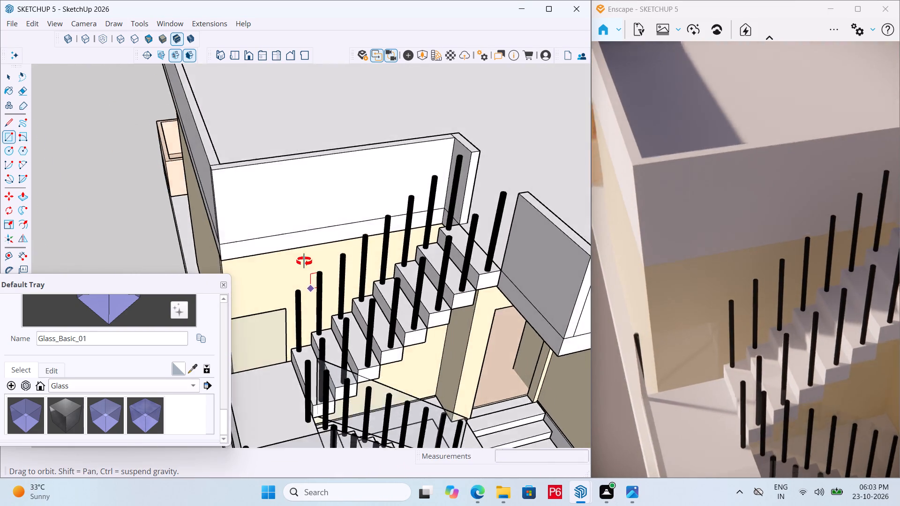
middle_drag(304, 261, 250, 244)
scroll(397, 236, down, 4)
middle_drag(366, 300, 296, 361)
scroll(294, 361, up, 8)
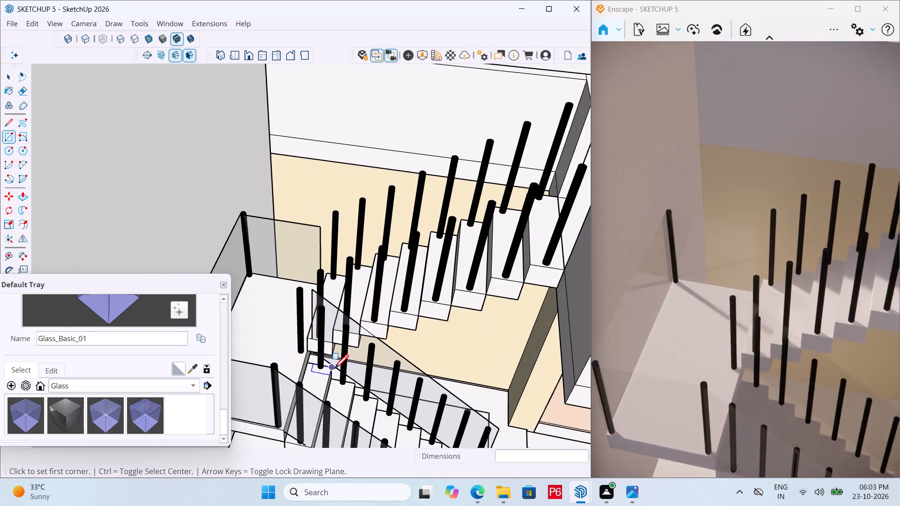
scroll(334, 370, up, 3)
scroll(288, 358, down, 4)
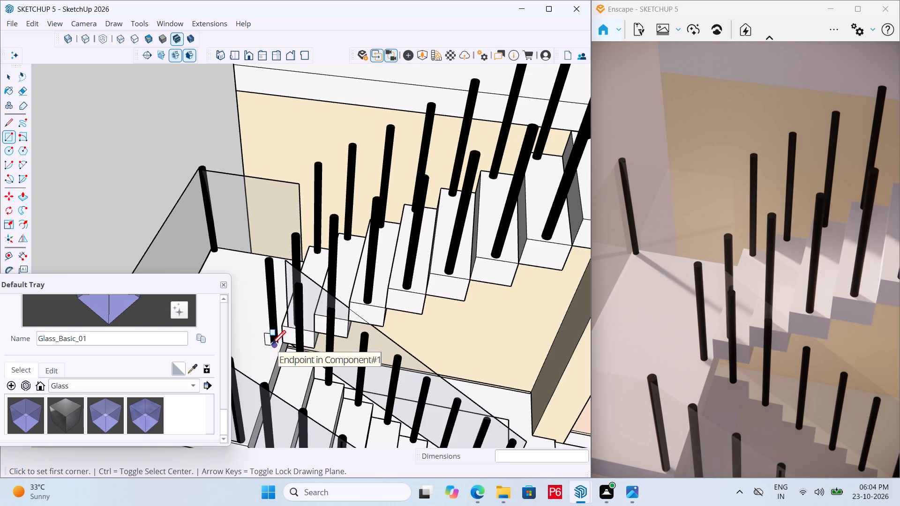
click(270, 346)
scroll(304, 283, down, 6)
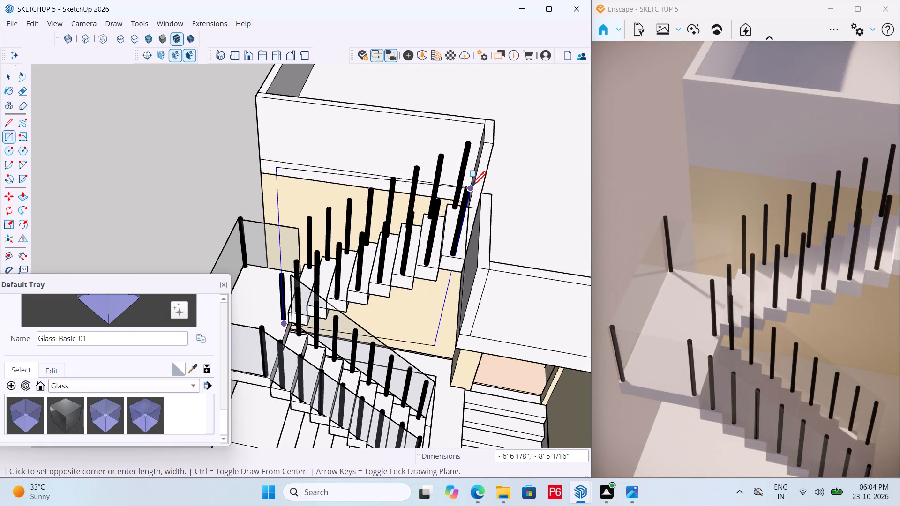
click(471, 191)
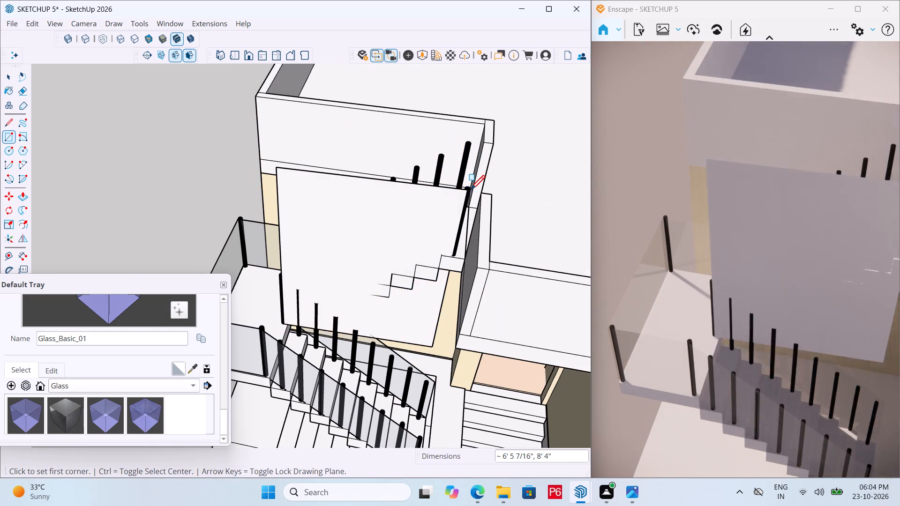
key(space)
Draw a sloped line about 8' 4" long across the rectangle, from its bottom corner at the landing to the topmost post's base.
middle_drag(389, 284, 400, 255)
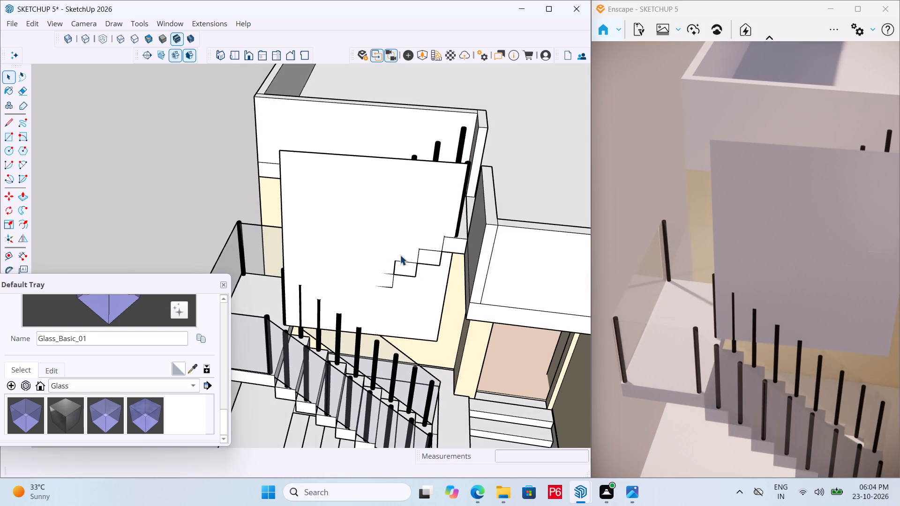
key(l)
click(288, 324)
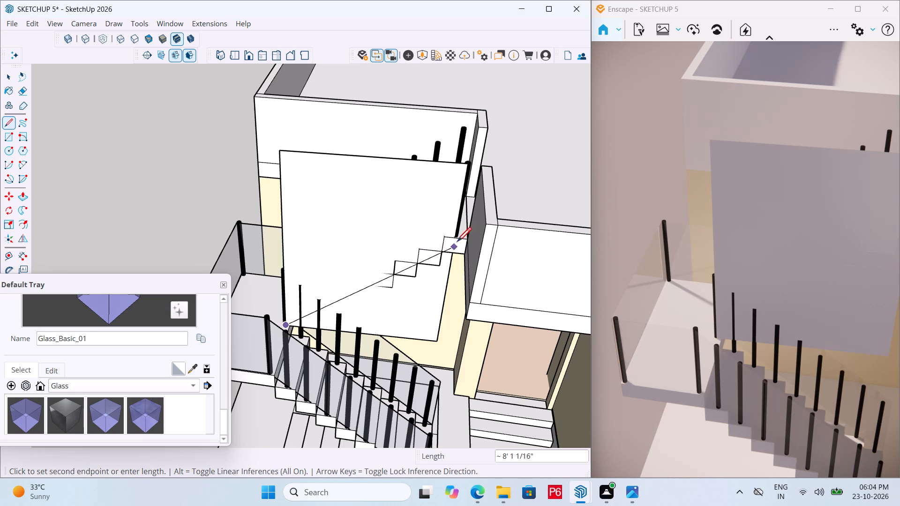
click(458, 237)
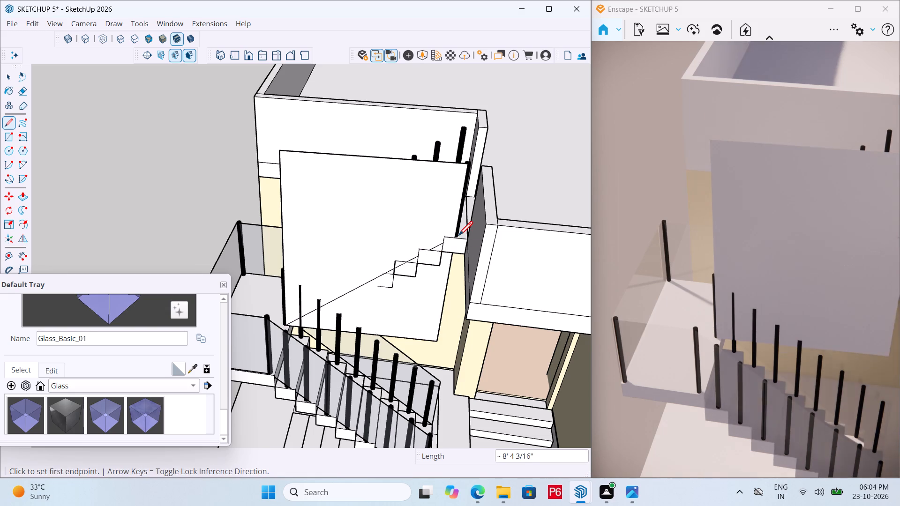
Draw a sloped line about 8' 4" long across the rectangle, from the lowest post's top to the topmost post's top.
key(l)
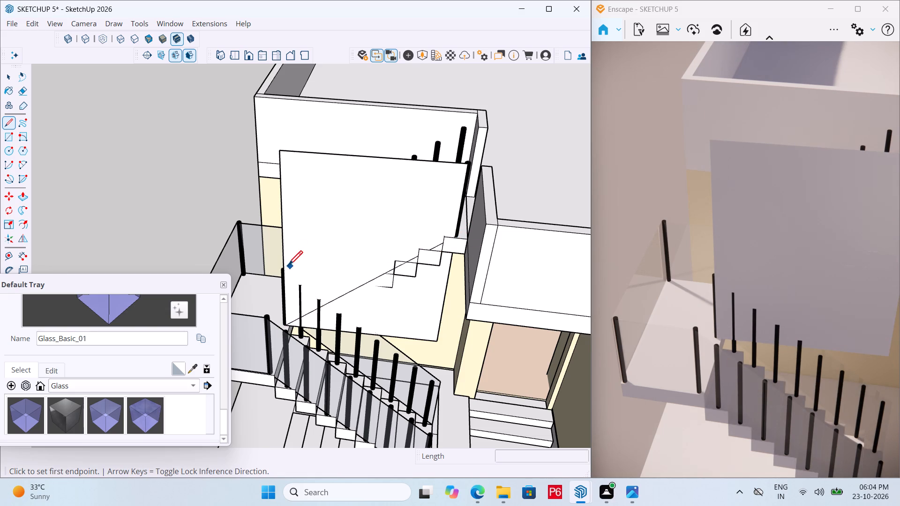
click(285, 270)
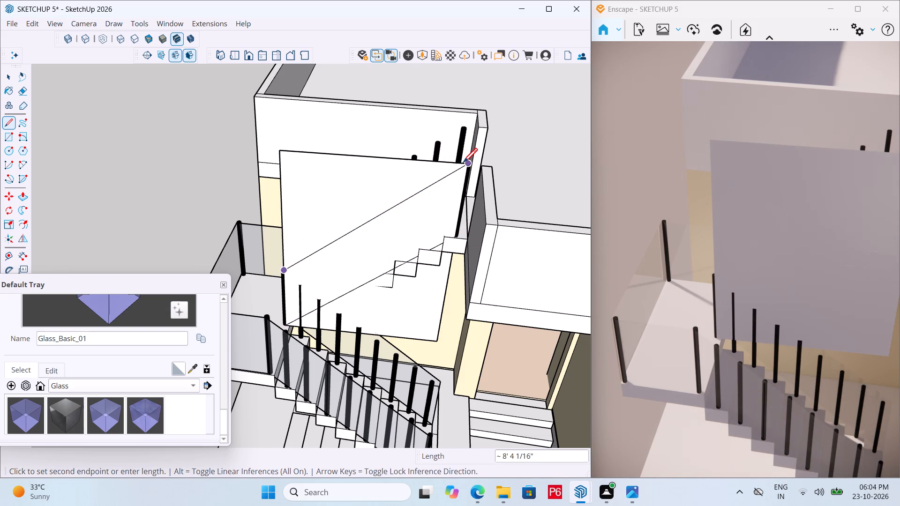
click(463, 164)
Erase the rectangle's outer edges above and below the two sloped lines, leaving only the sloped panel between the posts.
key(e)
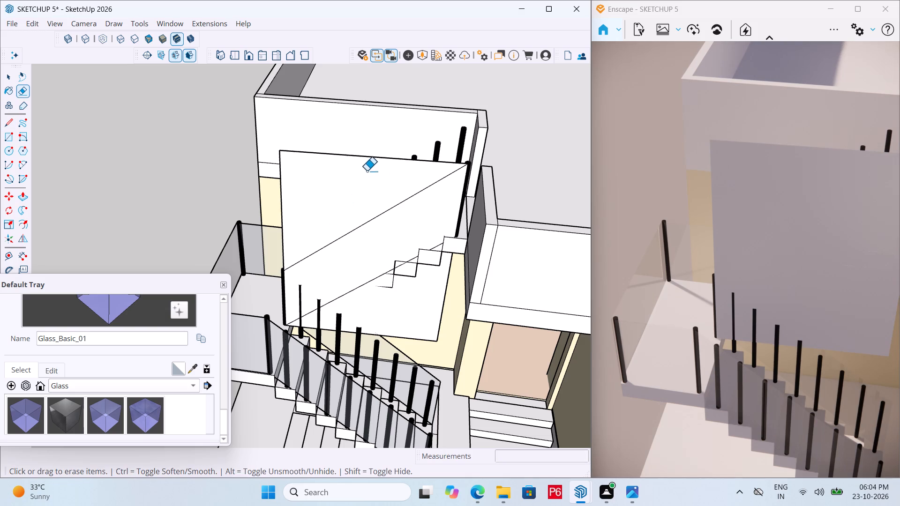
double_click(367, 164)
click(367, 160)
click(369, 157)
click(282, 186)
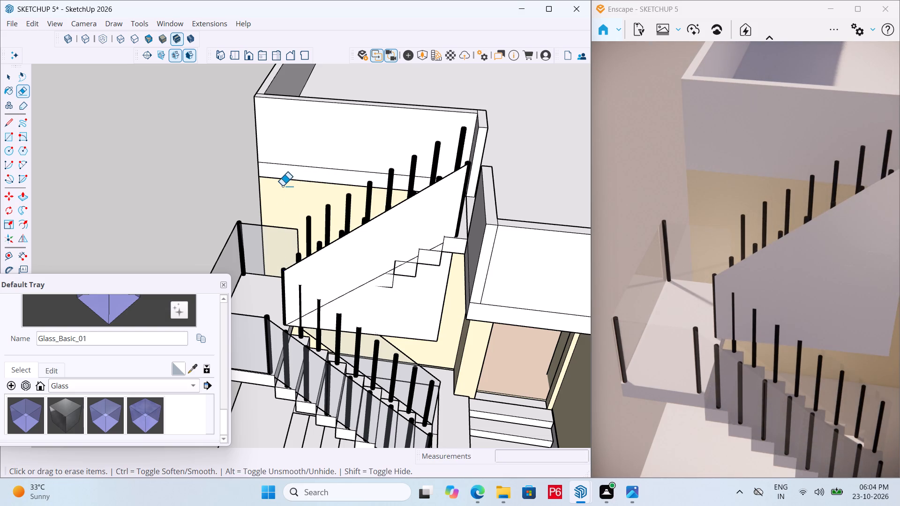
drag(437, 305, 445, 298)
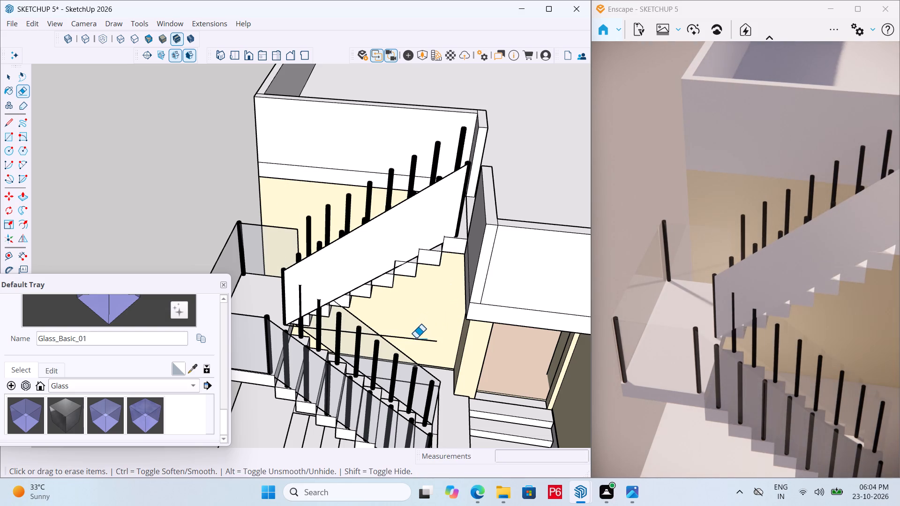
click(416, 338)
Make the upper flight's open-side sloped panel, face and edges together, into a group.
middle_drag(327, 250, 418, 259)
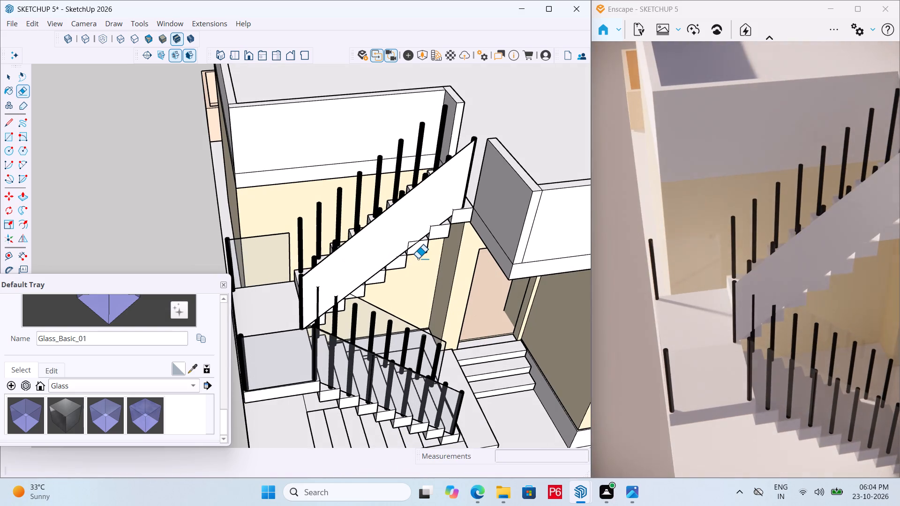
key(space)
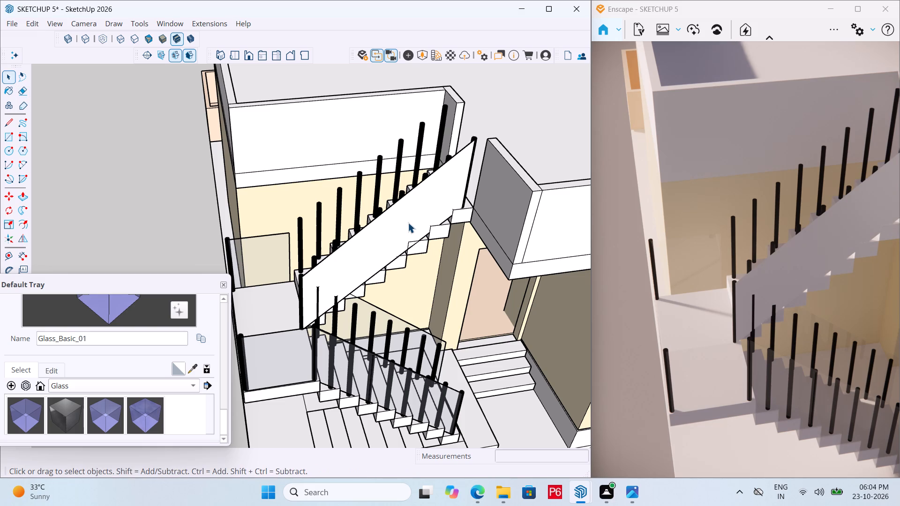
double_click(408, 222)
right_click(408, 222)
click(467, 335)
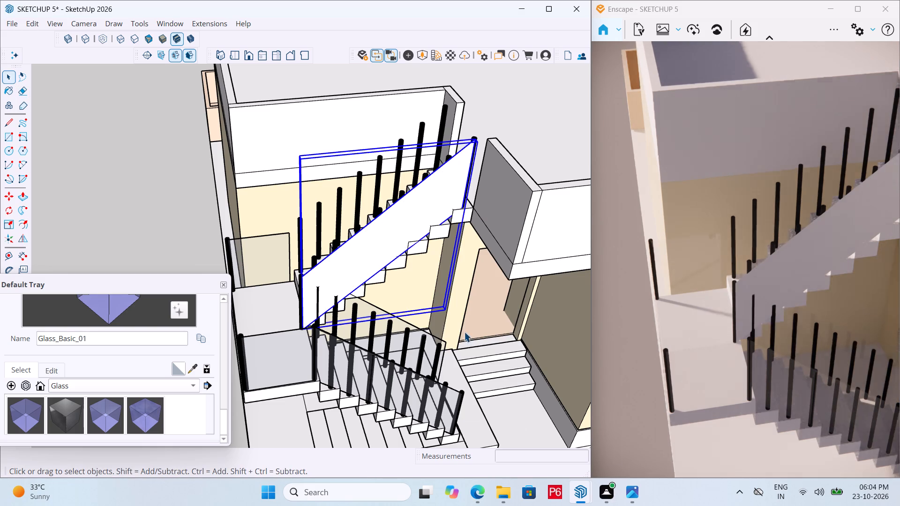
Apply the Glass_Basic_01 material to the upper flight's sloped panel group.
click(31, 415)
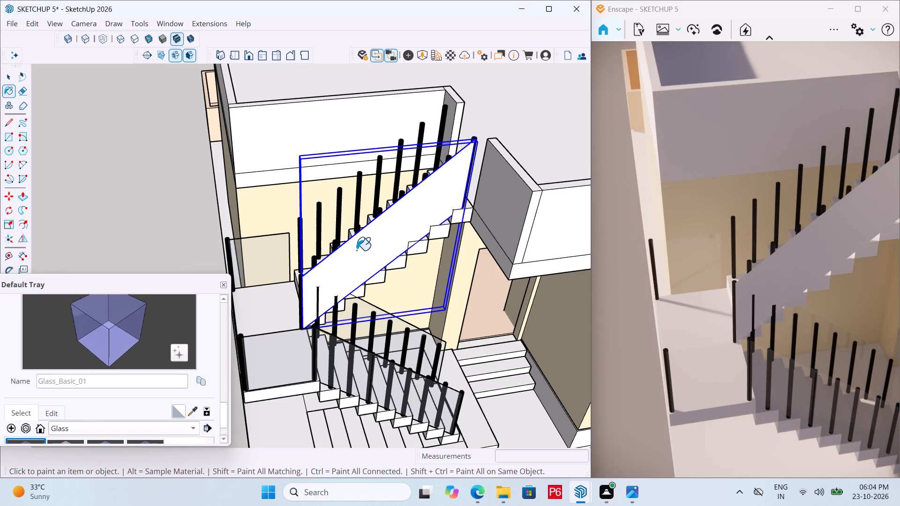
click(360, 253)
Copy the glass panel about 3' 2" across the stairs, from the open side's lowest post base to the wall-side landing corner.
middle_drag(285, 273, 699, 287)
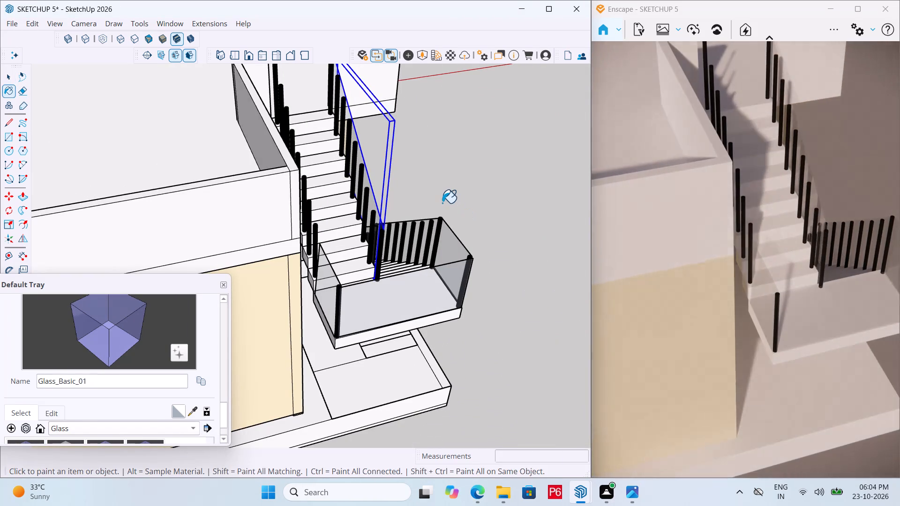
scroll(376, 272, up, 6)
middle_drag(386, 281, 44, 293)
scroll(188, 259, up, 4)
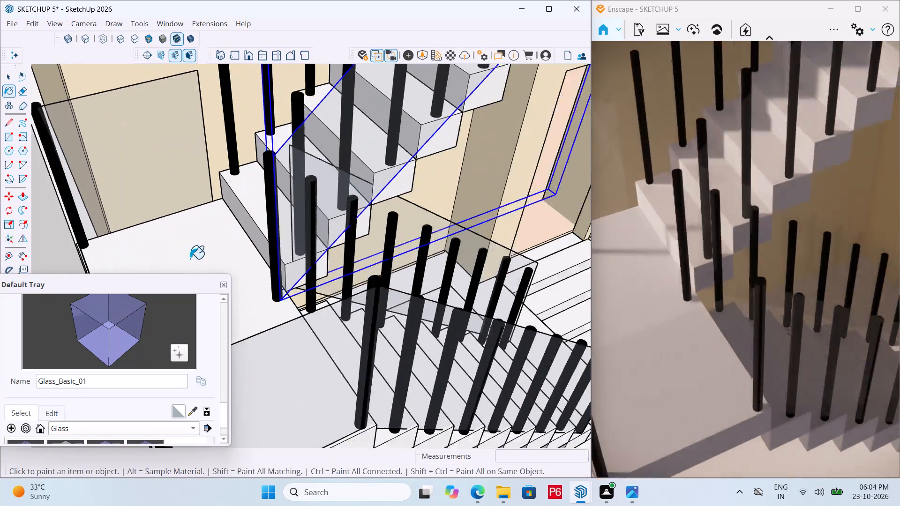
scroll(190, 259, up, 2)
key(m)
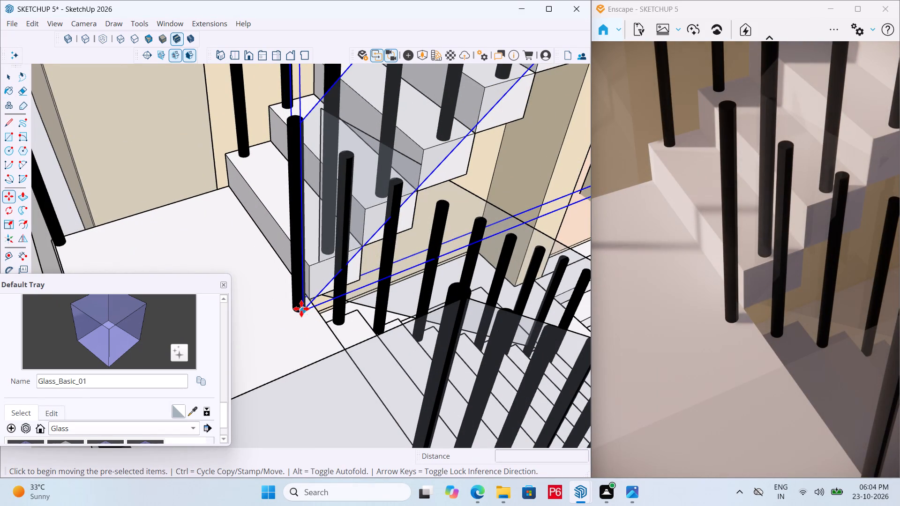
click(301, 309)
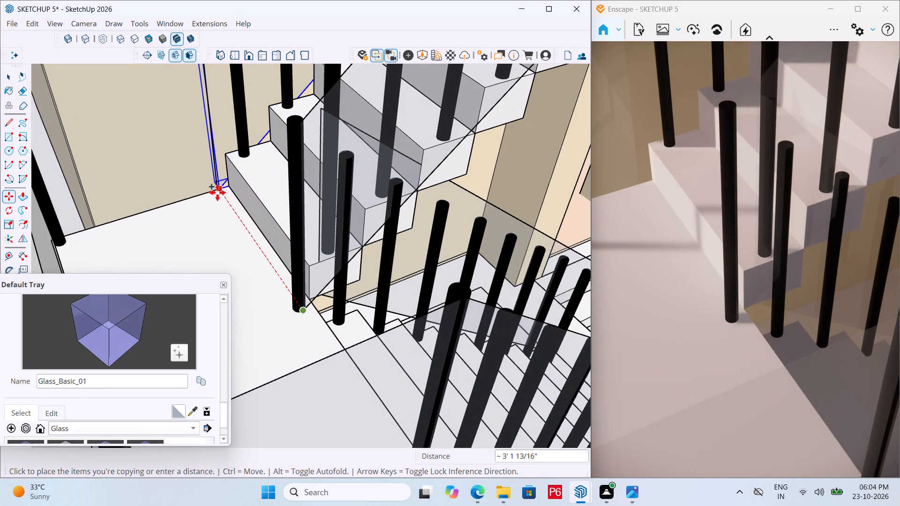
click(216, 191)
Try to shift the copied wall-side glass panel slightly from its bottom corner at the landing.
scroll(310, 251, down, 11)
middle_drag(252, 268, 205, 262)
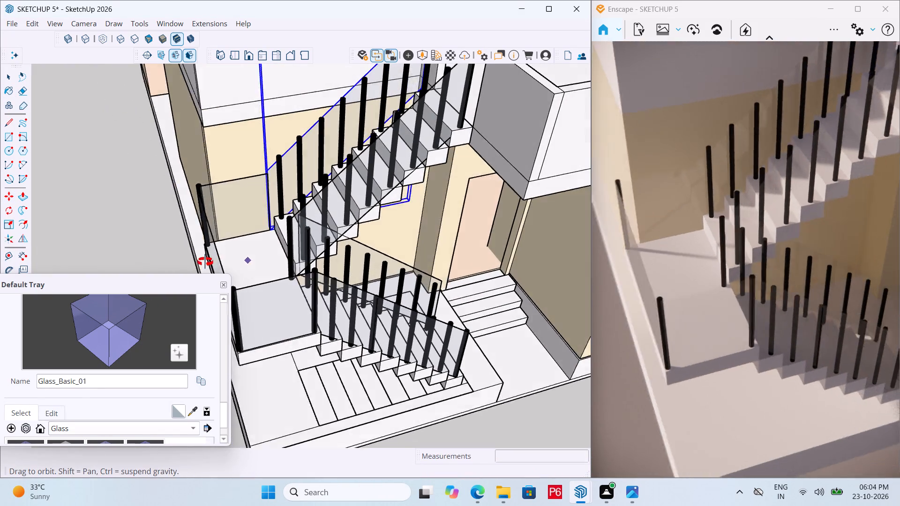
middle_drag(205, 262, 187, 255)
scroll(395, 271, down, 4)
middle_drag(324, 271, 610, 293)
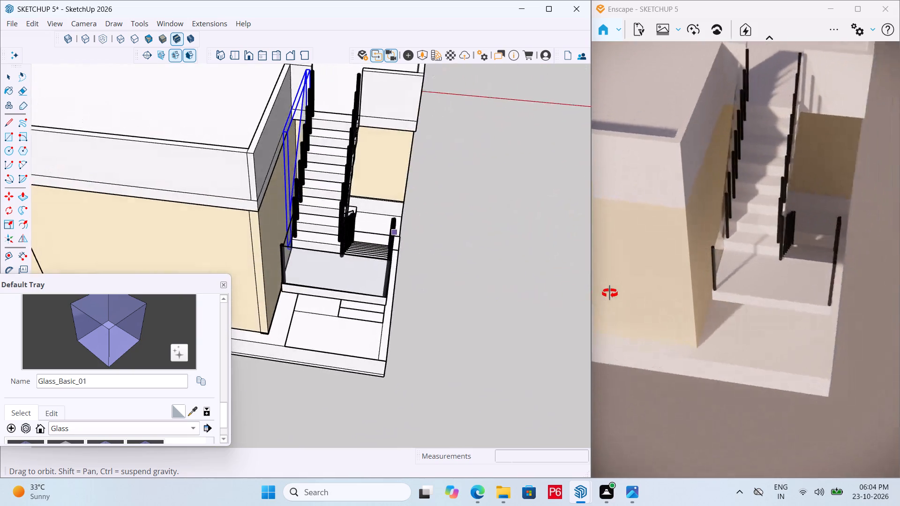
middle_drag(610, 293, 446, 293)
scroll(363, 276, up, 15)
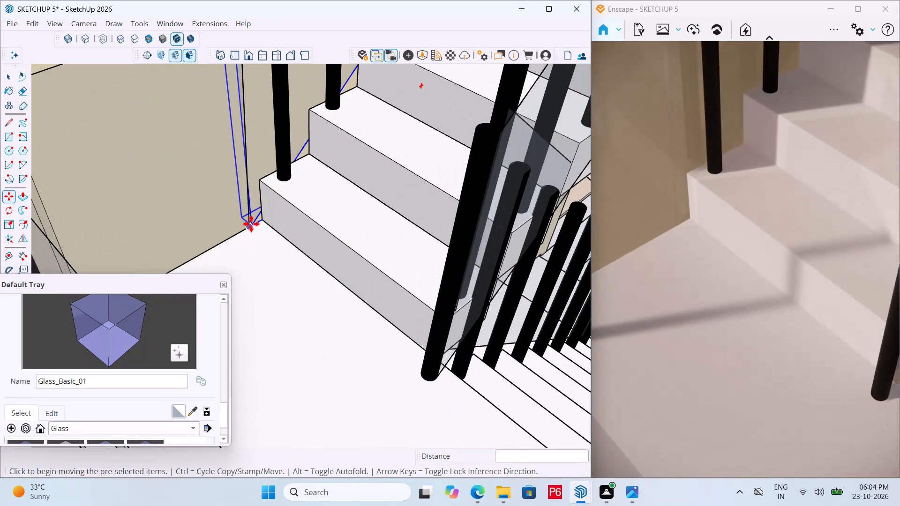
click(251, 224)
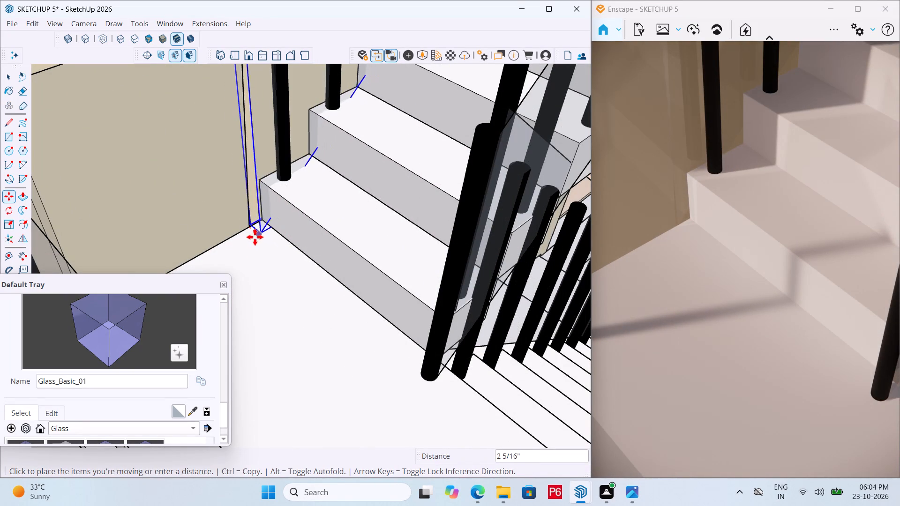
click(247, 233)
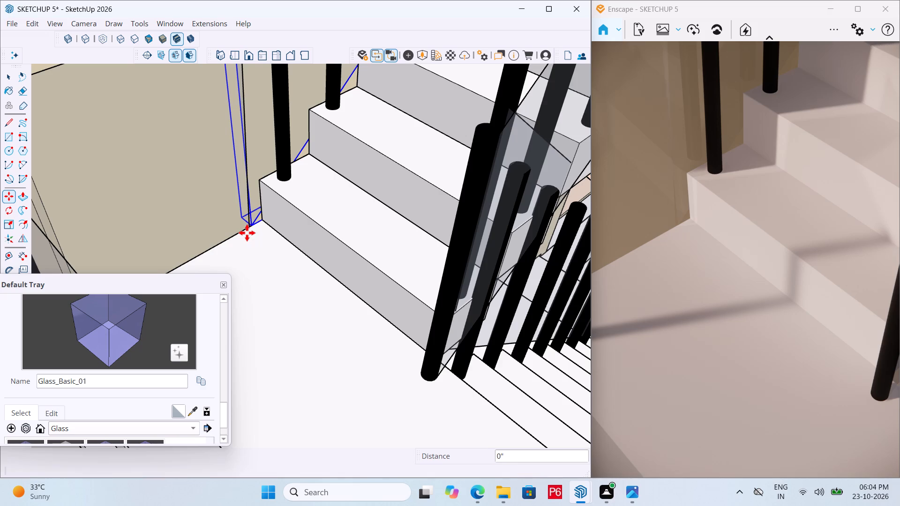
Save the model with both upper-flight glass panels in place.
scroll(253, 241, down, 11)
key(ctrl+s)
key(ctrl+s)
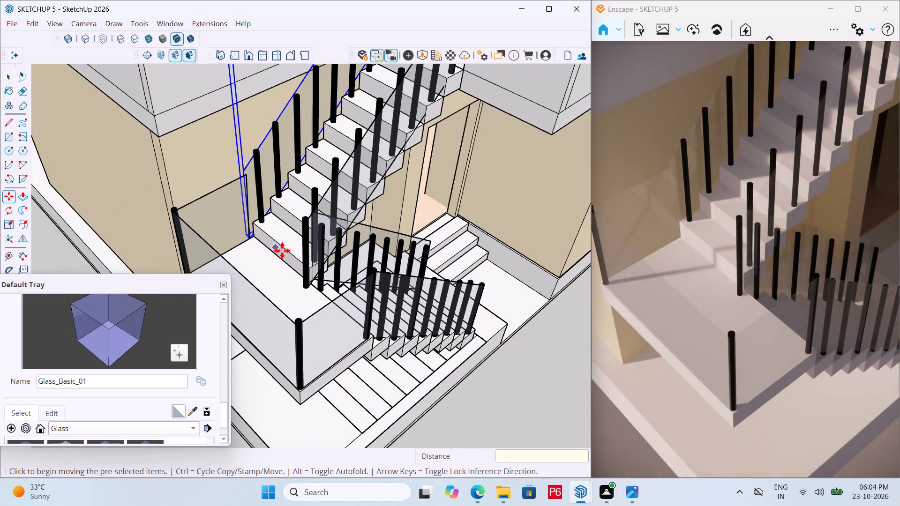
key(ctrl+s)
key(ctrl+s)
Clear the selection and examine the finished staircase railing and the whole house from several sides.
scroll(316, 245, down, 6)
middle_drag(326, 247, 231, 193)
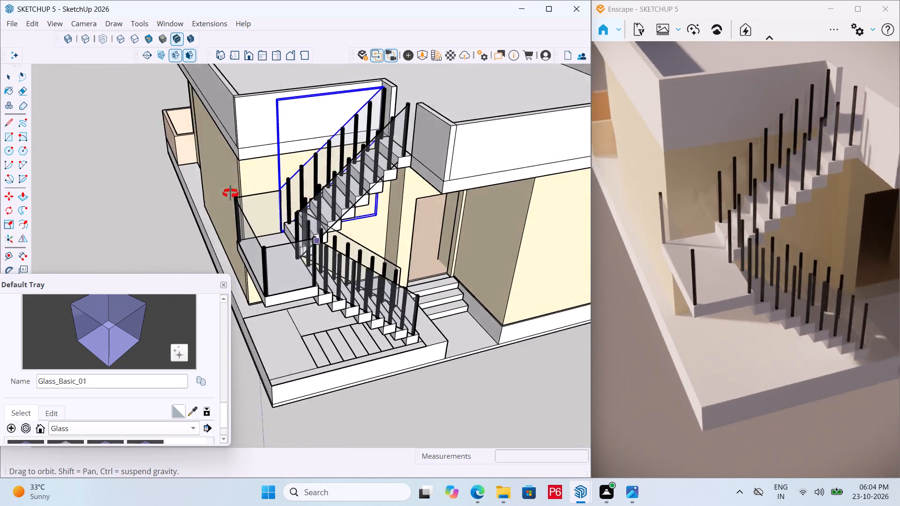
middle_drag(231, 193, 260, 157)
key(space)
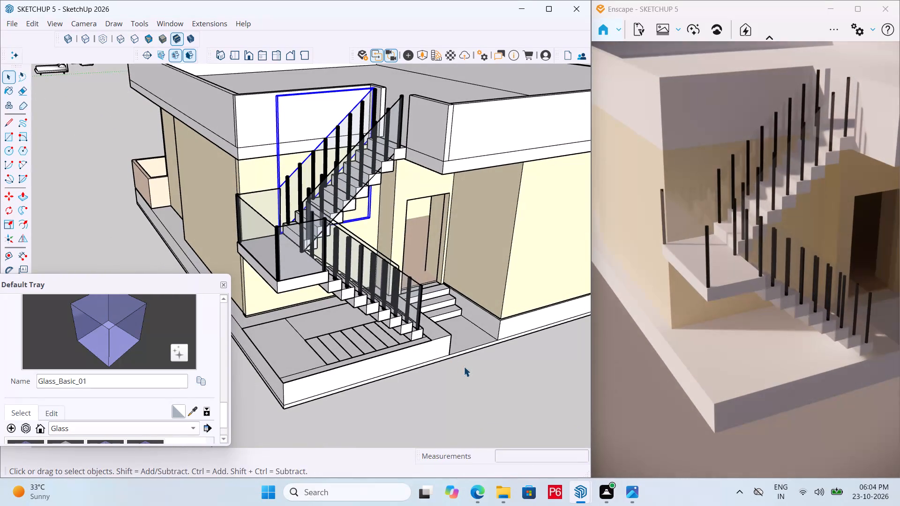
click(464, 366)
middle_drag(323, 225, 248, 289)
scroll(271, 277, up, 3)
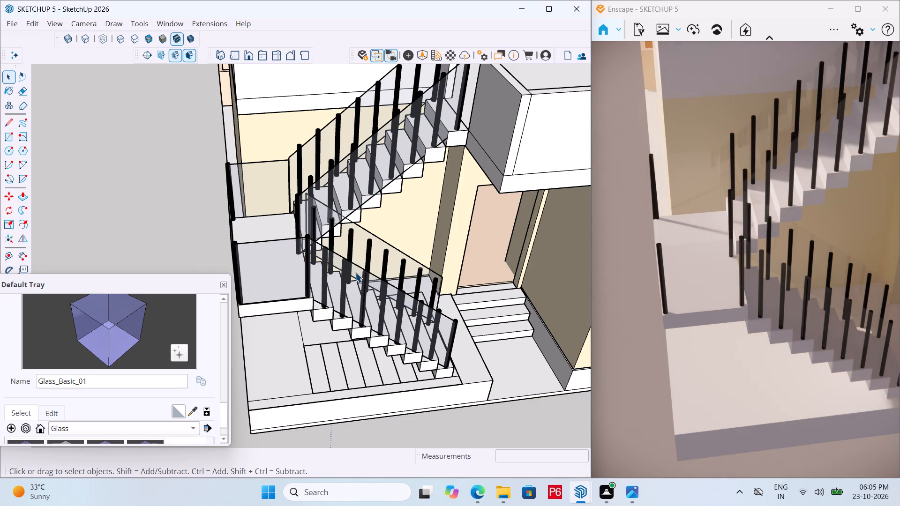
scroll(396, 261, down, 5)
middle_drag(414, 257, 37, 261)
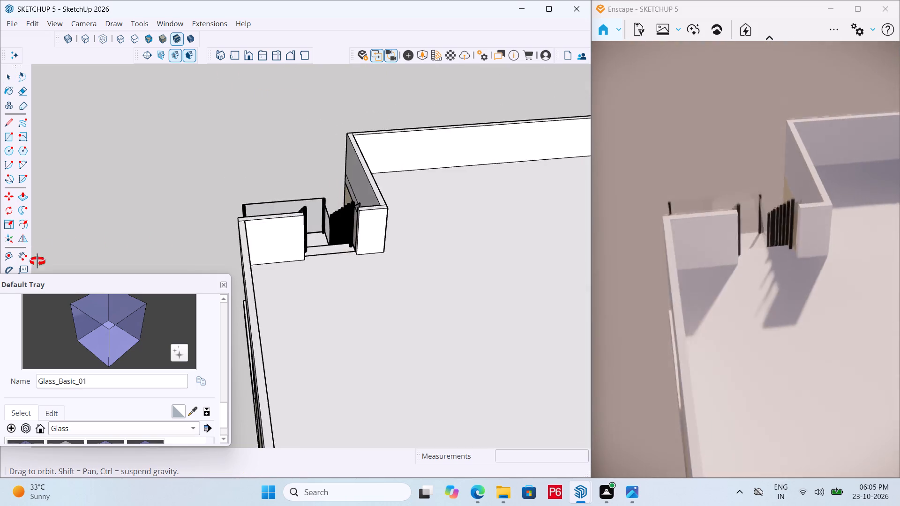
middle_drag(37, 261, 327, 283)
scroll(296, 276, down, 6)
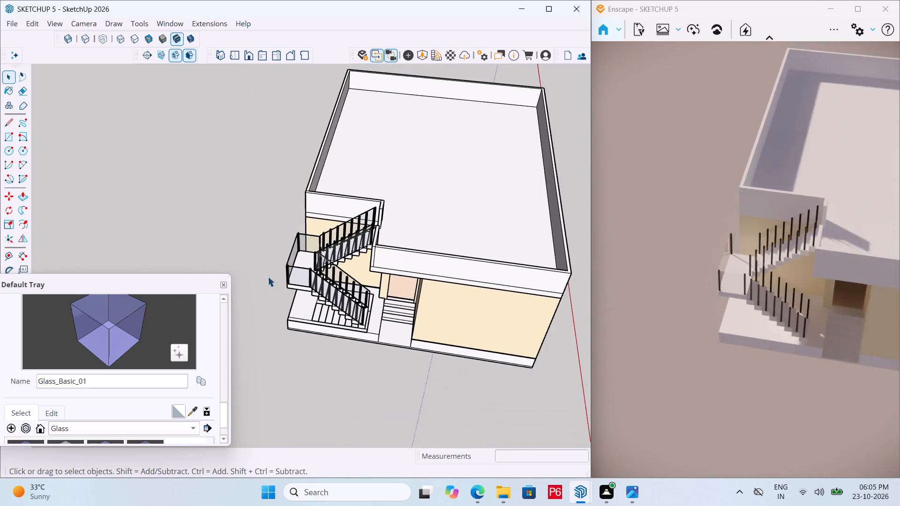
middle_drag(281, 273, 431, 266)
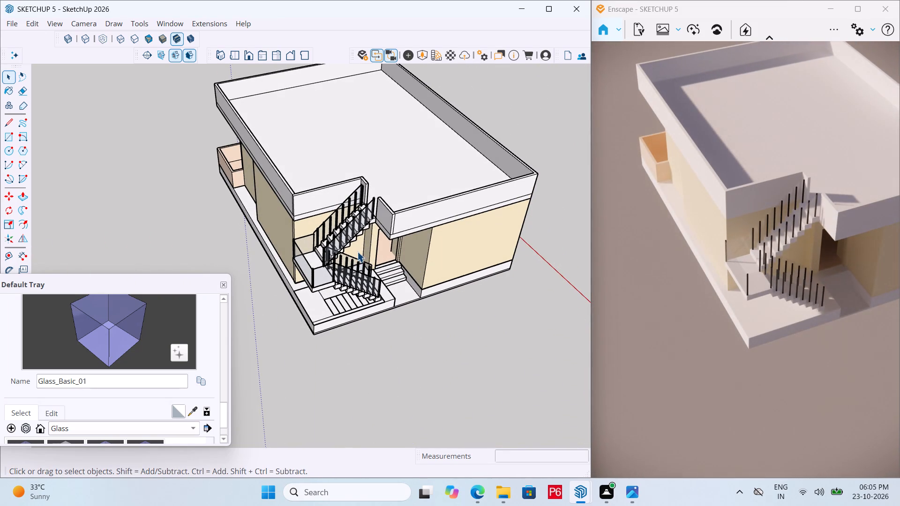
scroll(445, 246, down, 6)
middle_drag(298, 215, 528, 227)
middle_drag(299, 222, 496, 173)
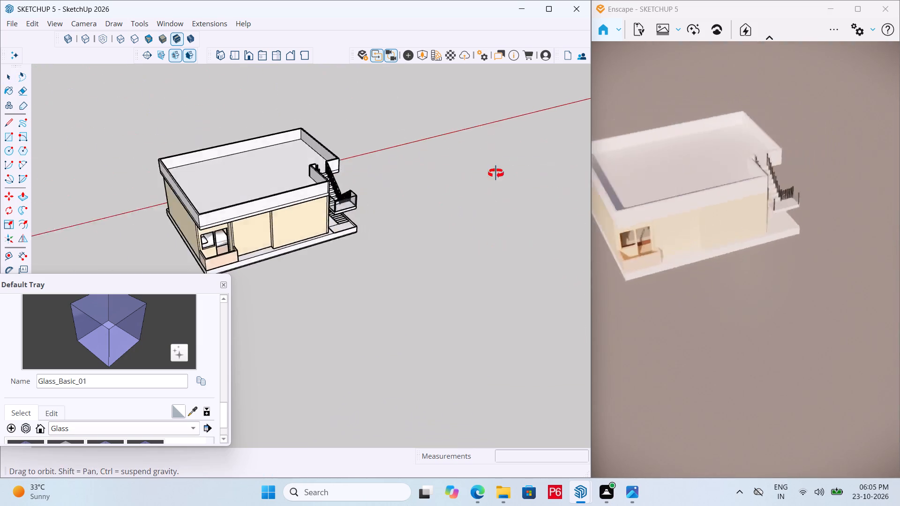
middle_drag(496, 173, 519, 157)
middle_drag(251, 224, 195, 211)
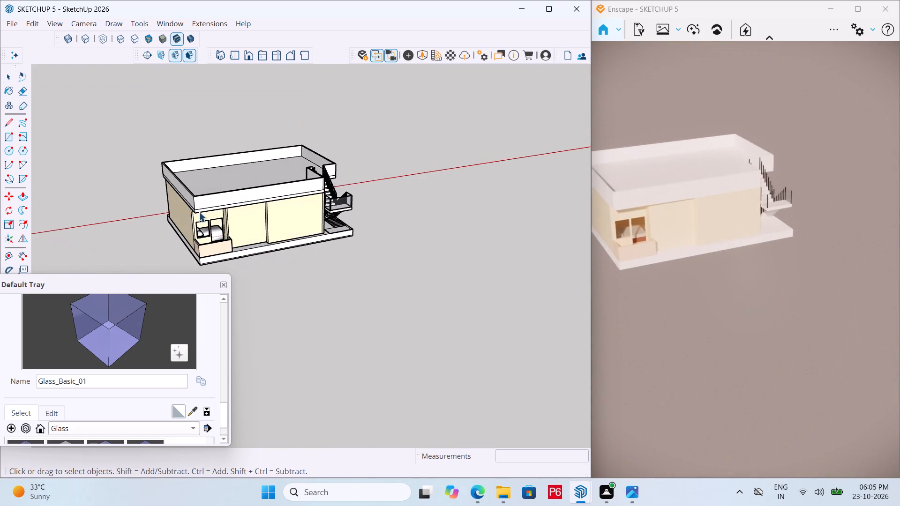
scroll(362, 220, down, 1)
middle_drag(355, 222, 0, 238)
middle_drag(324, 236, 297, 216)
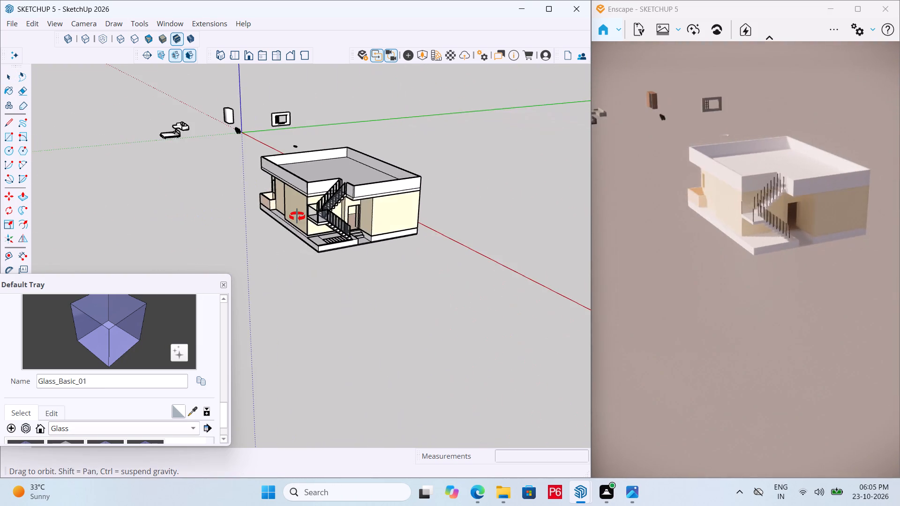
middle_drag(297, 216, 326, 218)
scroll(332, 219, up, 4)
click(442, 265)
Save the house model again.
key(space)
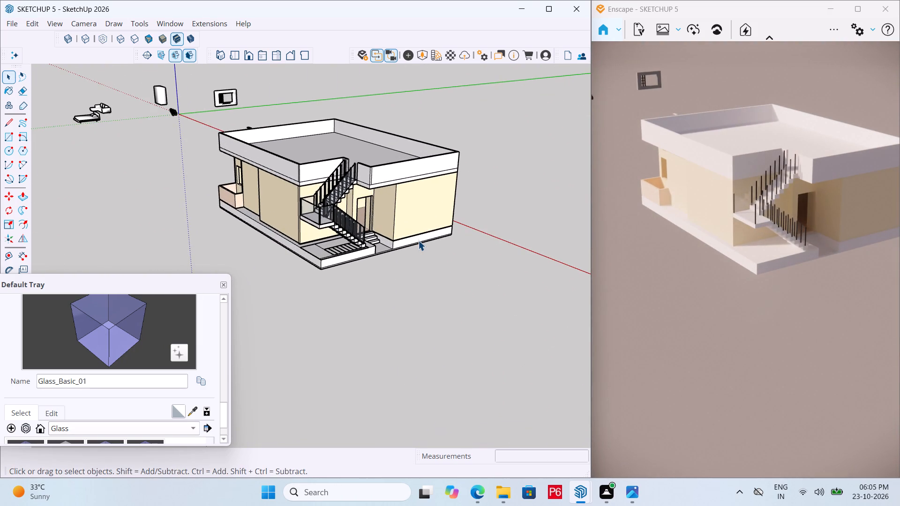
key(ctrl+s)
key(ctrl+s)
key(ctrl+s)
key(ctrl+s)
key(ctrl+s)
Examine the house and its staircase from several sides, ending close on the platform at the foot of the lower flight.
middle_drag(364, 179, 286, 259)
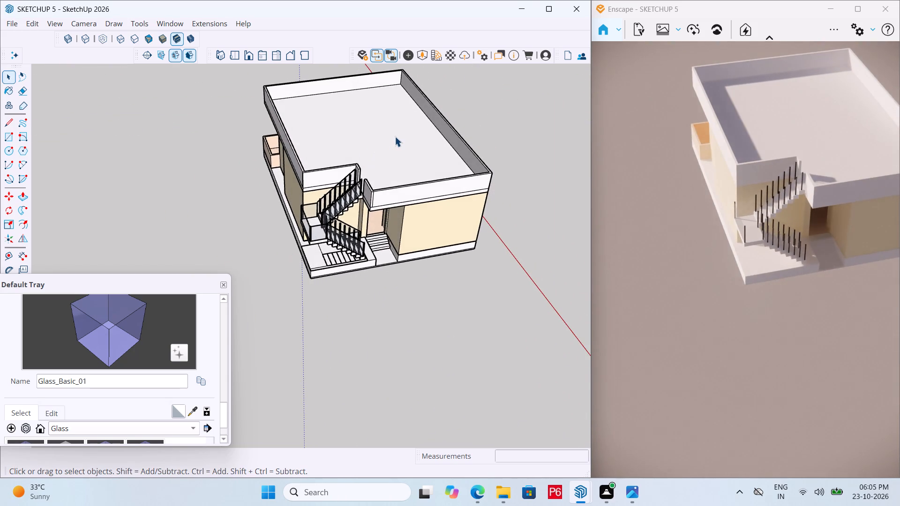
scroll(395, 136, up, 5)
middle_drag(380, 176, 352, 103)
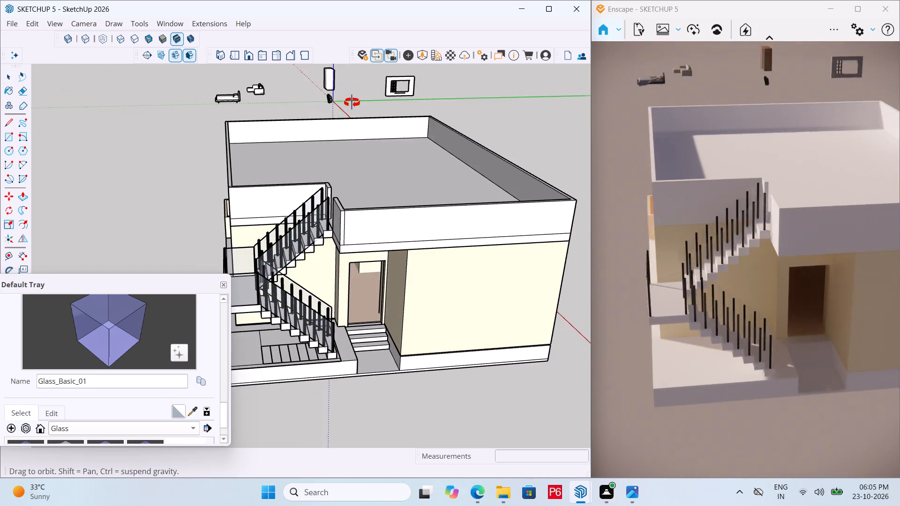
middle_drag(352, 103, 385, 159)
scroll(429, 187, down, 4)
middle_drag(338, 251, 409, 256)
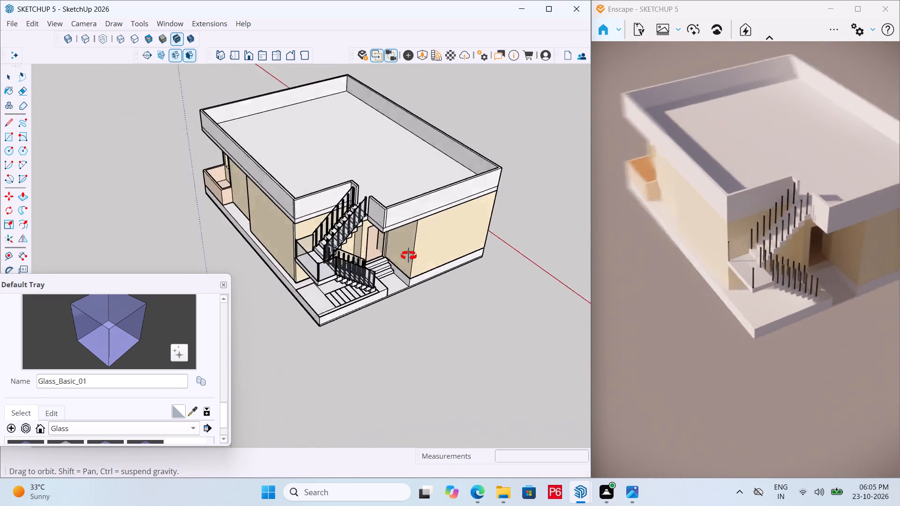
middle_drag(409, 256, 371, 253)
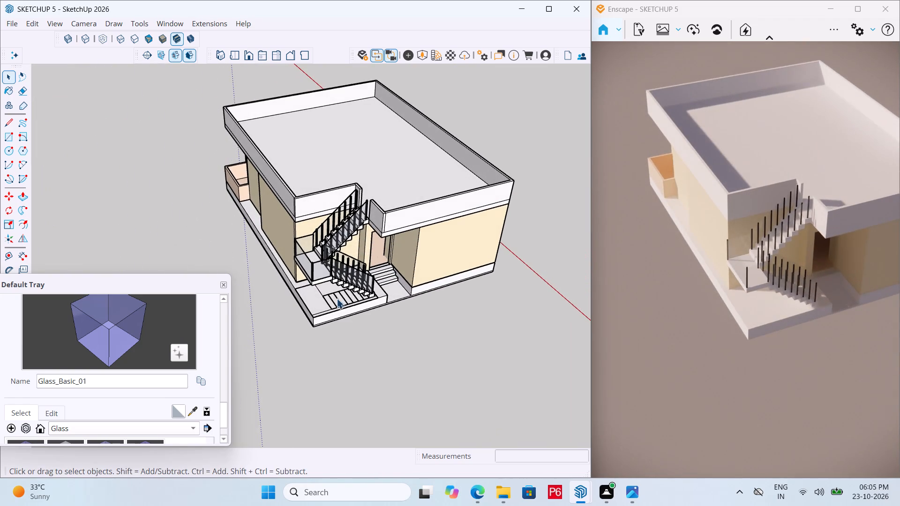
scroll(337, 312, up, 6)
middle_drag(387, 276, 90, 224)
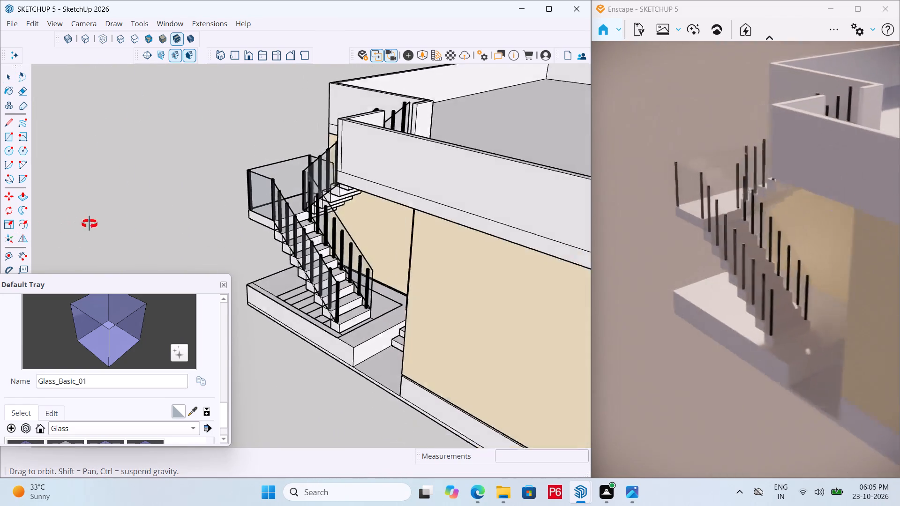
middle_drag(90, 224, 266, 216)
scroll(338, 307, up, 1)
middle_drag(339, 307, 362, 375)
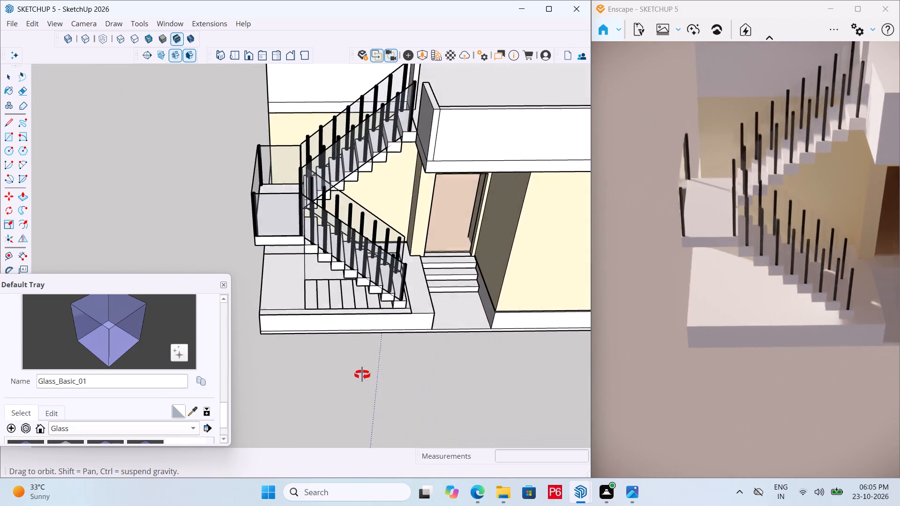
middle_drag(362, 375, 367, 367)
scroll(368, 364, up, 4)
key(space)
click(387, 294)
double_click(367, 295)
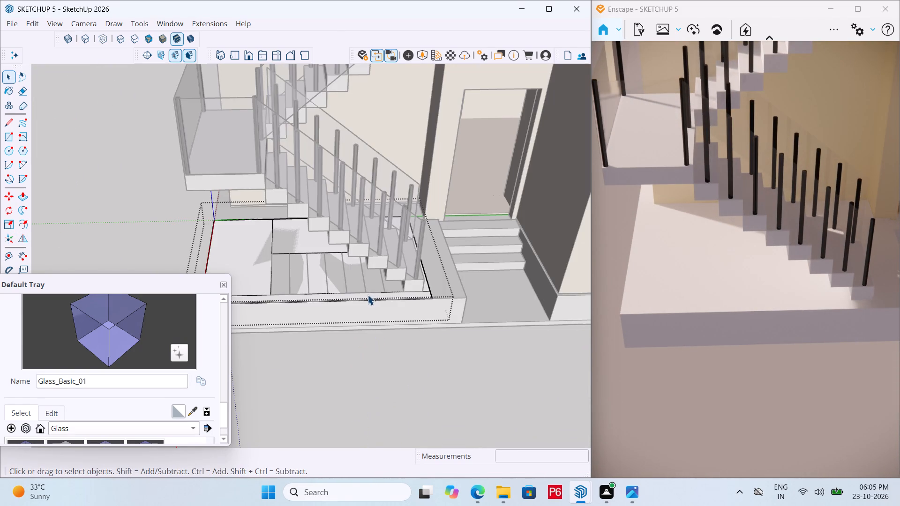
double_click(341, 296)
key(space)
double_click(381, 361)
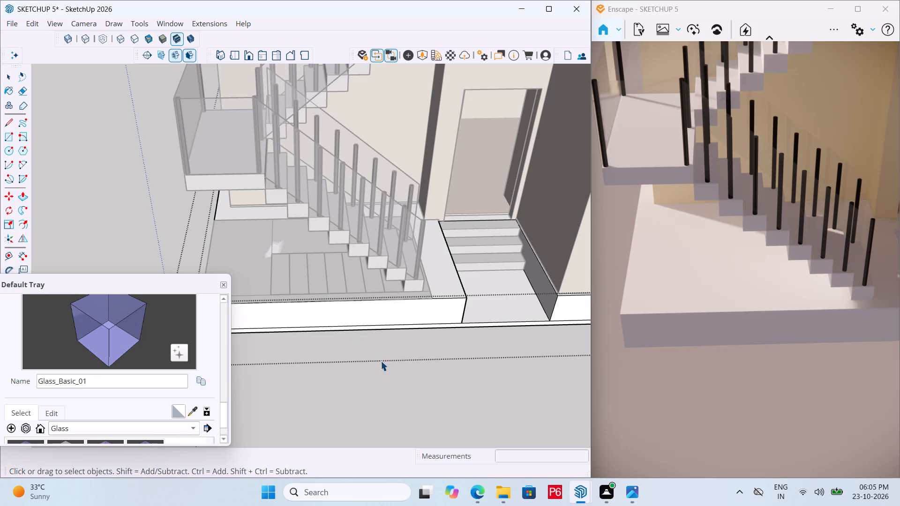
Draw a narrow rectangle about 10' long along the staircase platform's outer edge and make it a group.
middle_drag(407, 279, 168, 288)
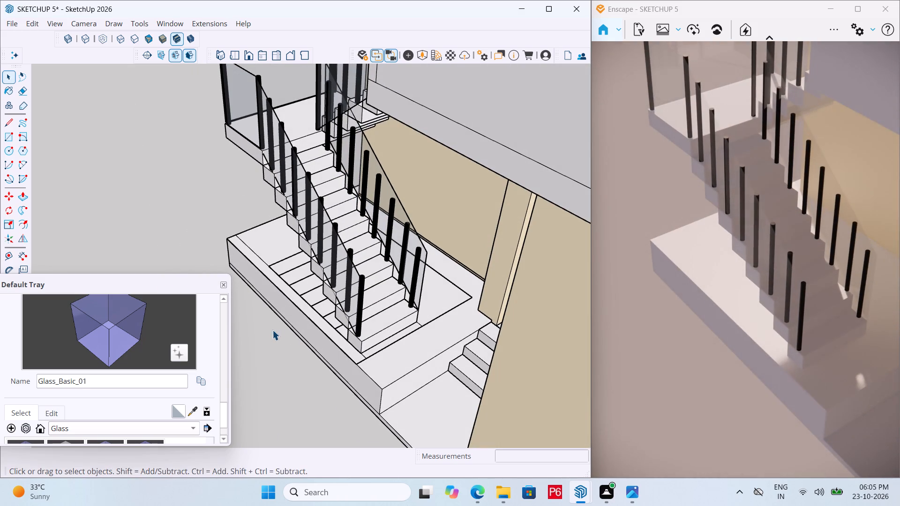
key(r)
click(240, 234)
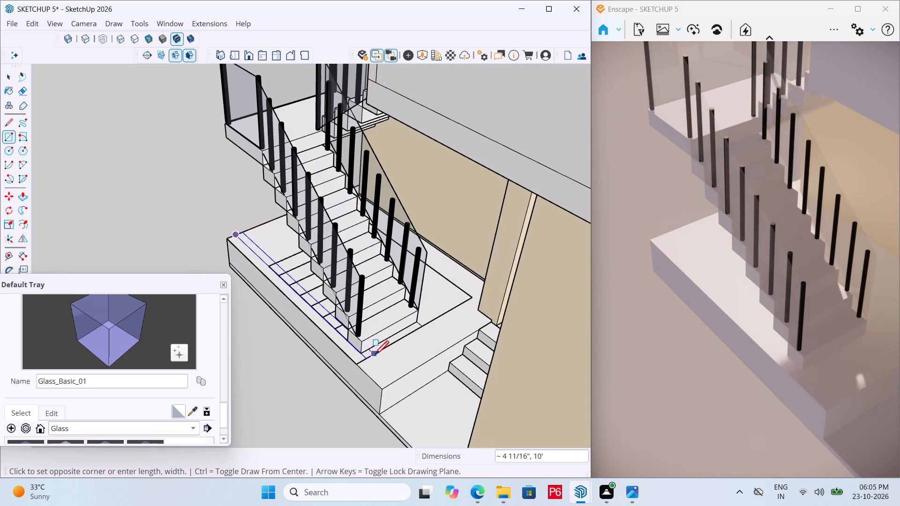
click(356, 365)
key(space)
double_click(308, 316)
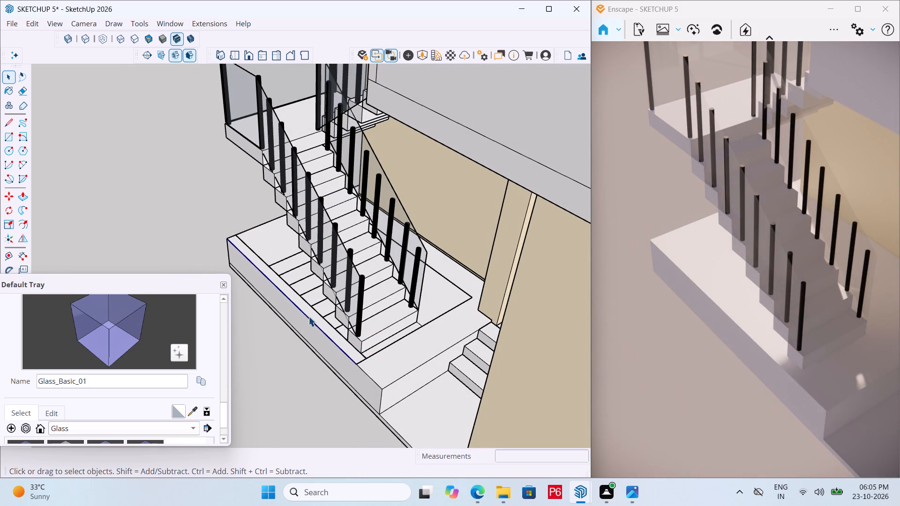
click(310, 314)
double_click(310, 314)
right_click(310, 314)
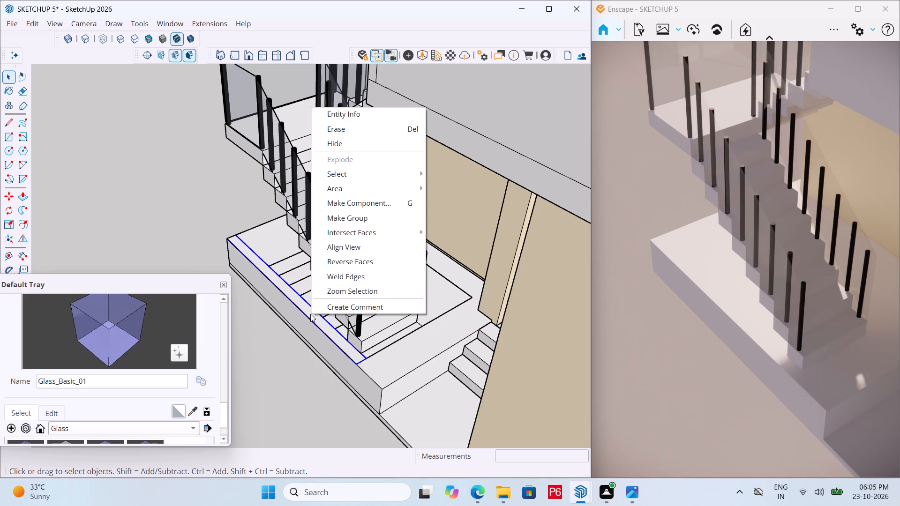
click(389, 221)
Open the strip group and extrude its face upward into a side wall reaching the top of the roof parapet.
double_click(330, 329)
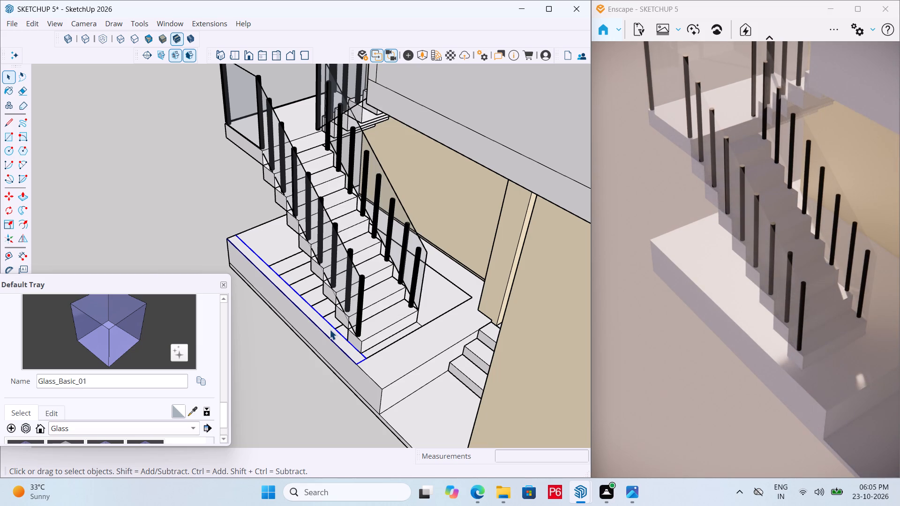
click(328, 327)
key(p)
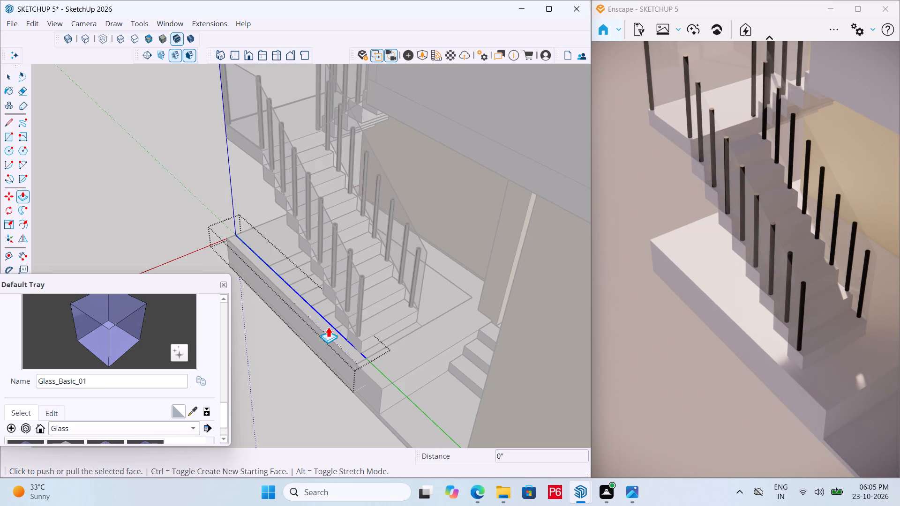
click(328, 327)
scroll(341, 273, down, 8)
scroll(374, 241, down, 4)
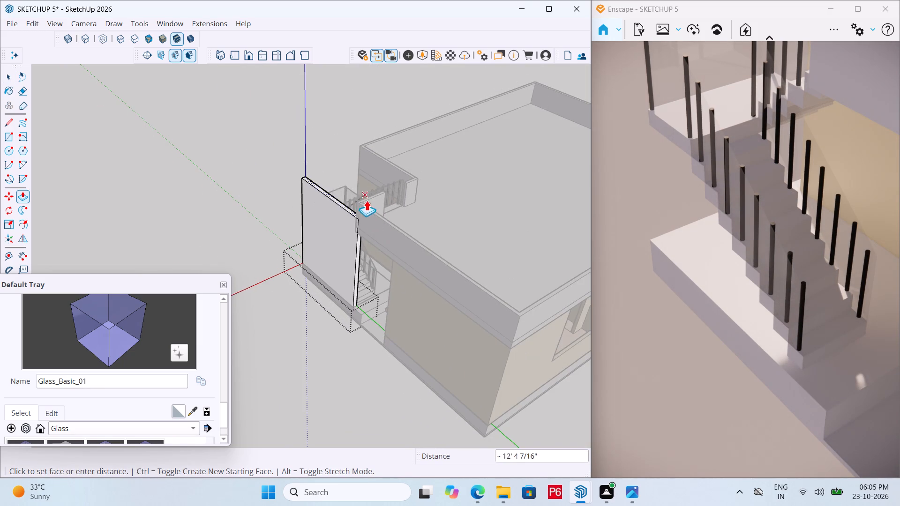
click(399, 227)
Save the model with the new wall beside the staircase and close the wall group.
middle_drag(316, 229, 457, 251)
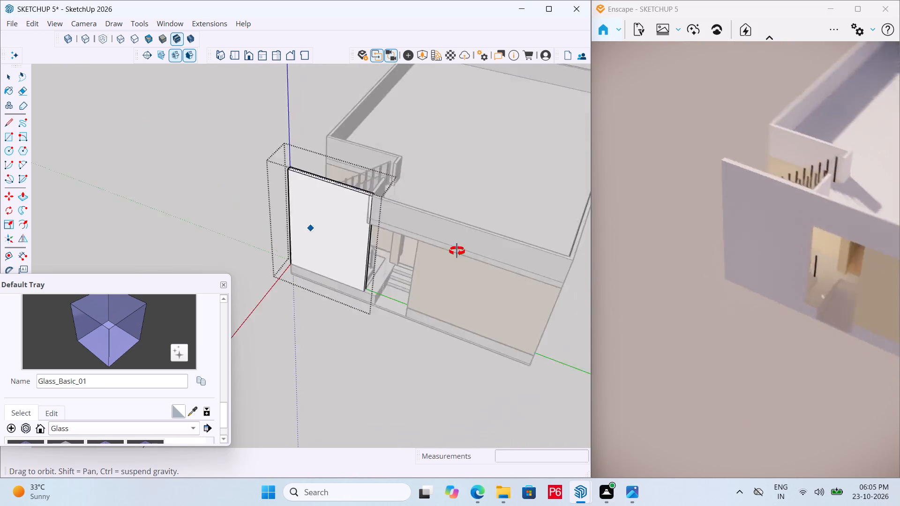
middle_drag(457, 251, 808, 208)
middle_drag(348, 219, 601, 232)
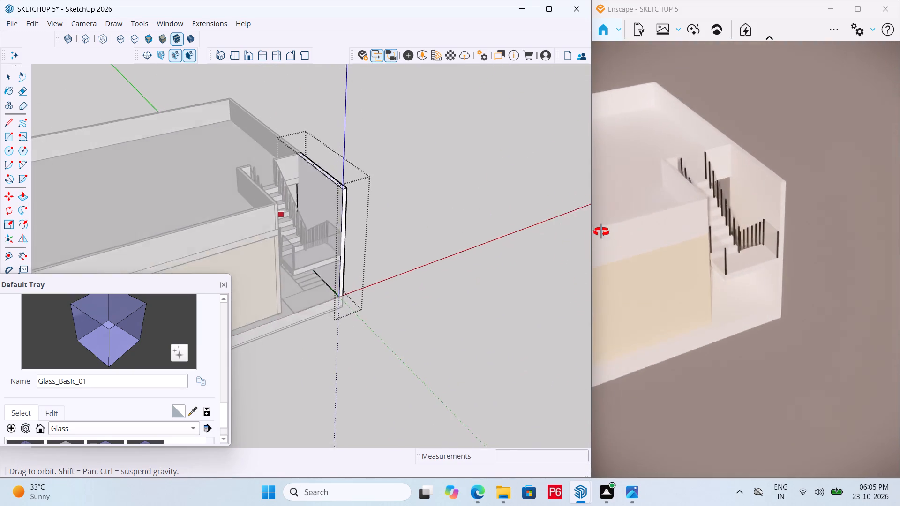
middle_drag(601, 232, 612, 258)
key(ctrl+s)
key(ctrl+s)
key(space)
click(436, 208)
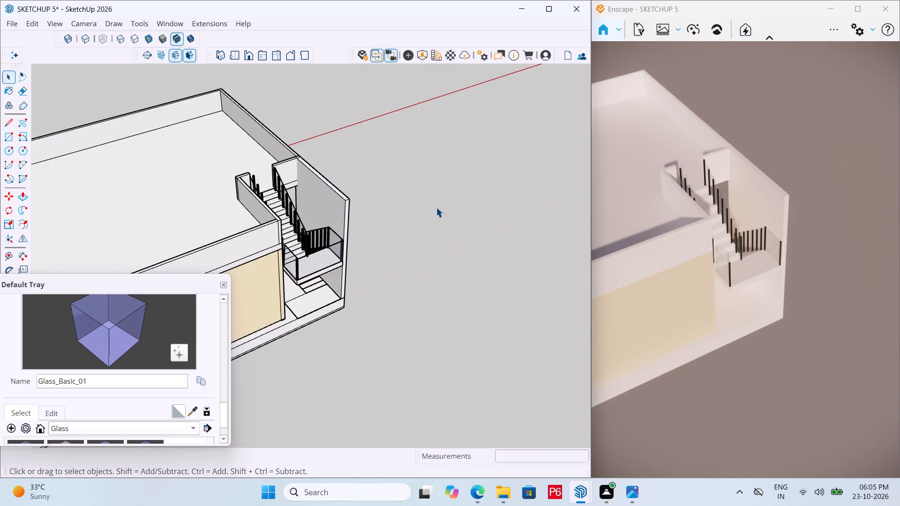
Examine the new side wall against the landing, both stair flights and the roof parapet from several sides.
middle_drag(311, 252, 448, 246)
scroll(378, 263, up, 10)
middle_drag(295, 245, 222, 187)
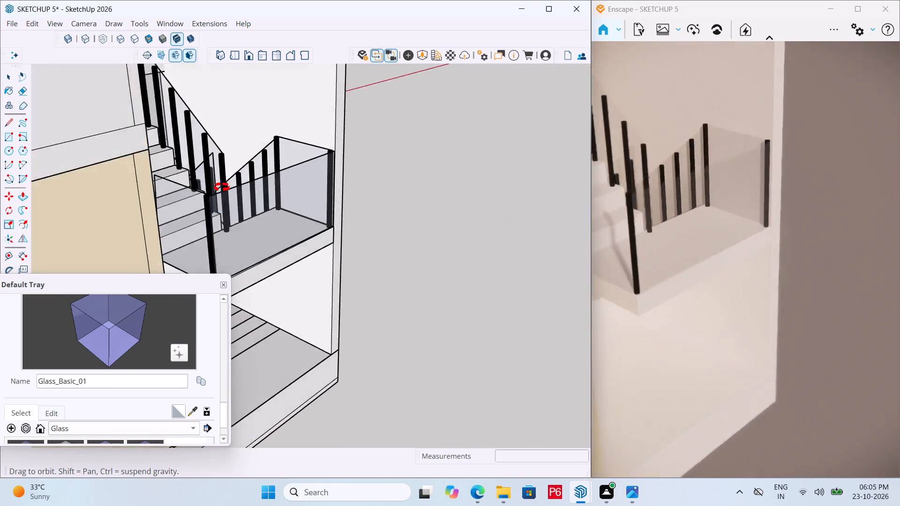
middle_drag(222, 187, 193, 227)
scroll(101, 183, down, 1)
scroll(399, 195, down, 6)
middle_drag(329, 227, 391, 287)
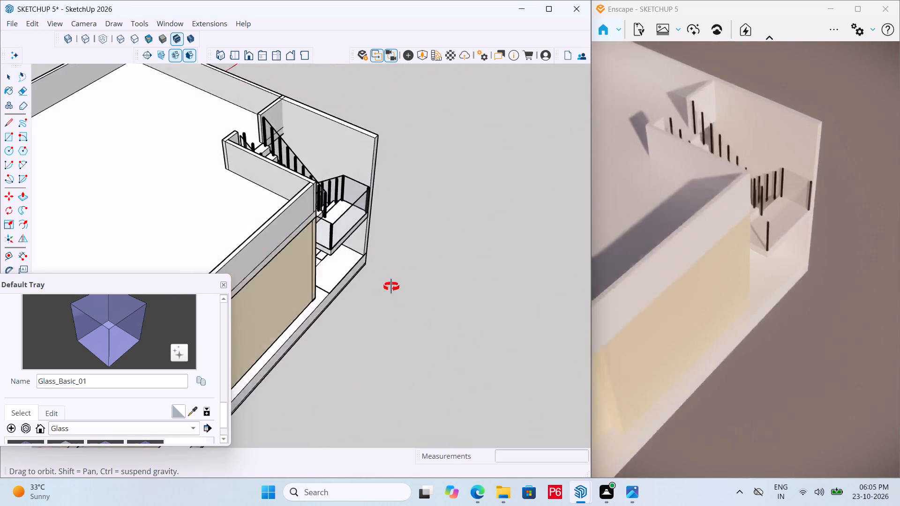
middle_drag(391, 287, 135, 175)
middle_drag(423, 210, 53, 283)
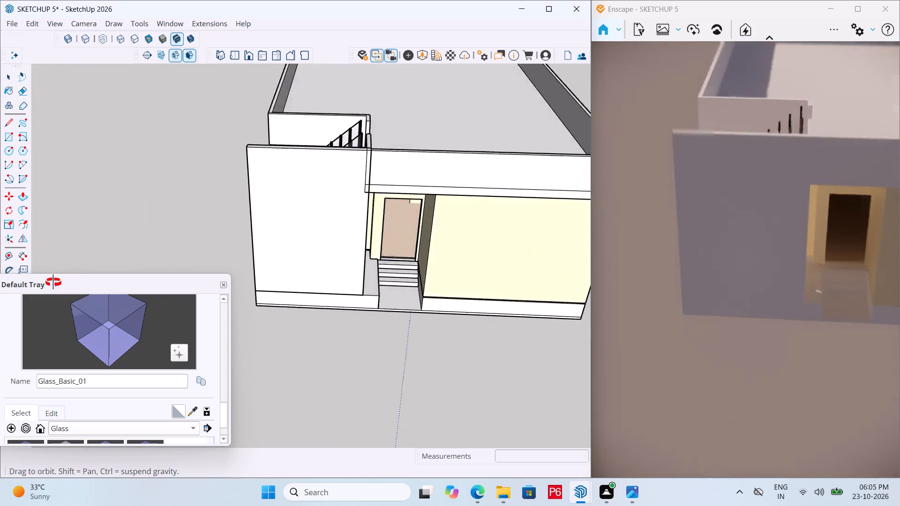
middle_drag(53, 283, 464, 167)
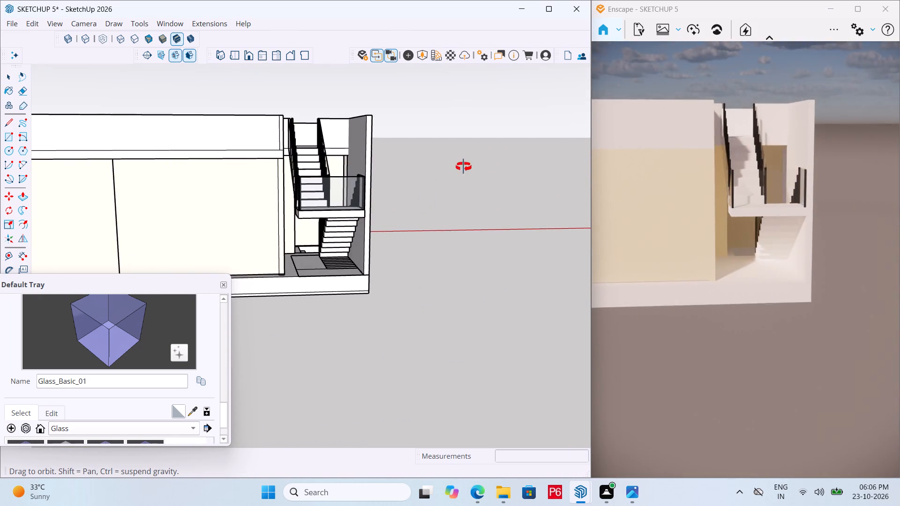
middle_drag(464, 167, 389, 223)
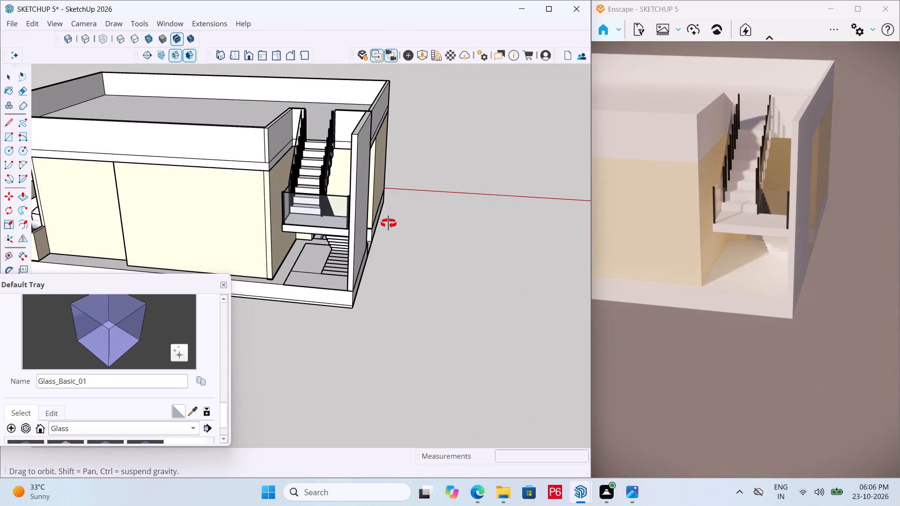
middle_drag(389, 223, 147, 218)
scroll(381, 210, down, 6)
middle_drag(412, 208, 224, 175)
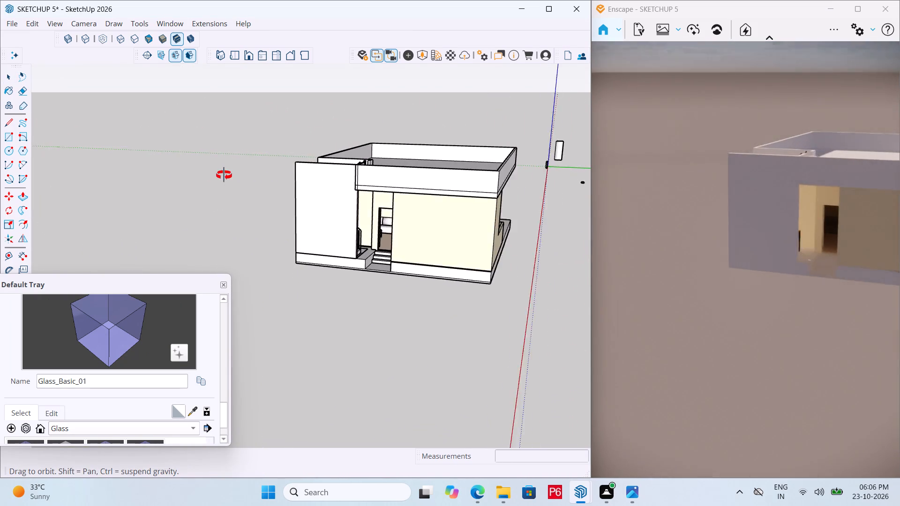
middle_drag(224, 175, 113, 220)
Open the side wall group and extrude its top face upward by 4'.
scroll(361, 164, up, 5)
scroll(298, 210, up, 3)
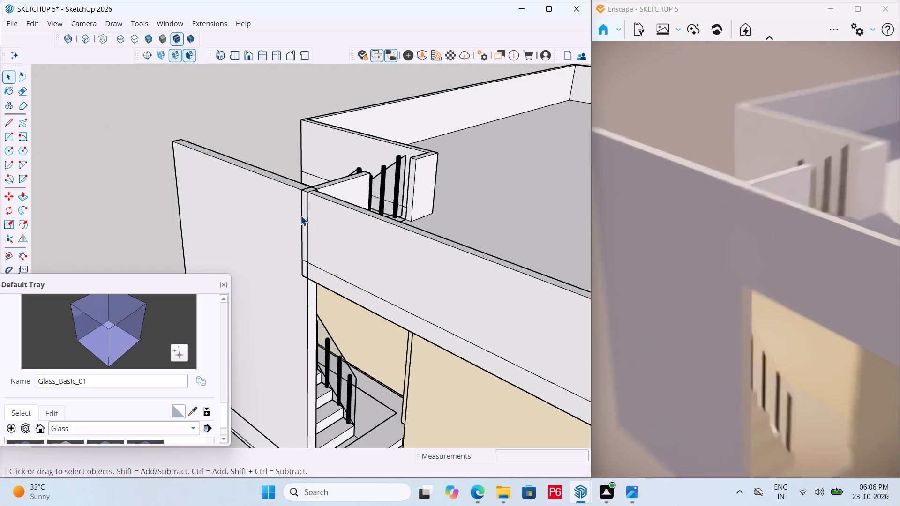
scroll(300, 216, up, 4)
middle_drag(313, 208, 402, 254)
scroll(349, 193, up, 5)
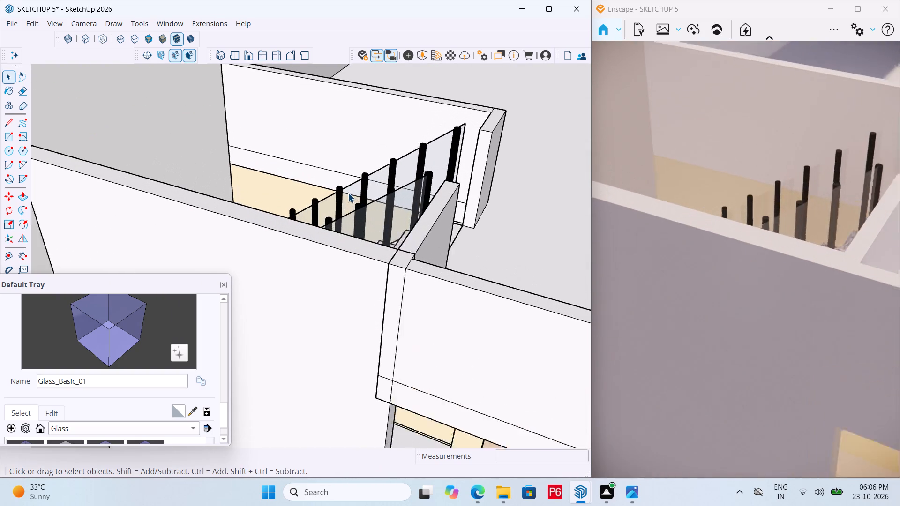
click(345, 251)
double_click(340, 248)
click(329, 247)
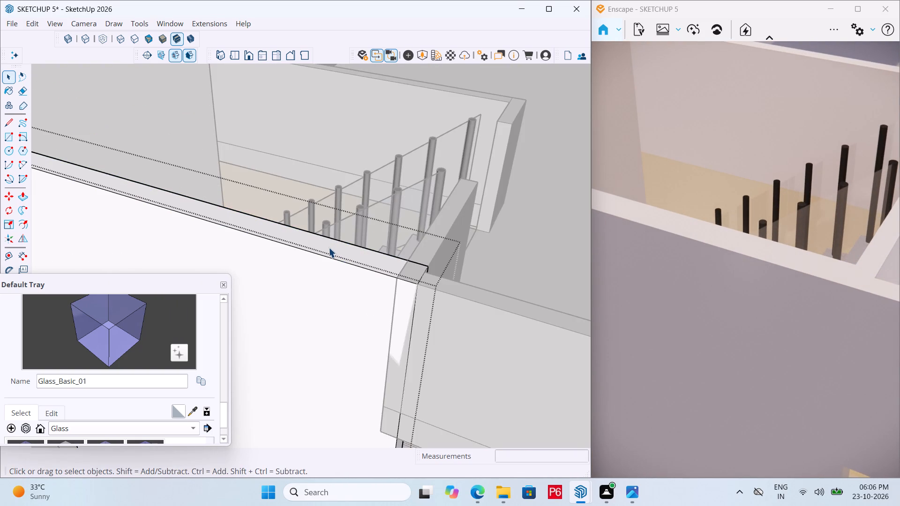
key(p)
click(339, 241)
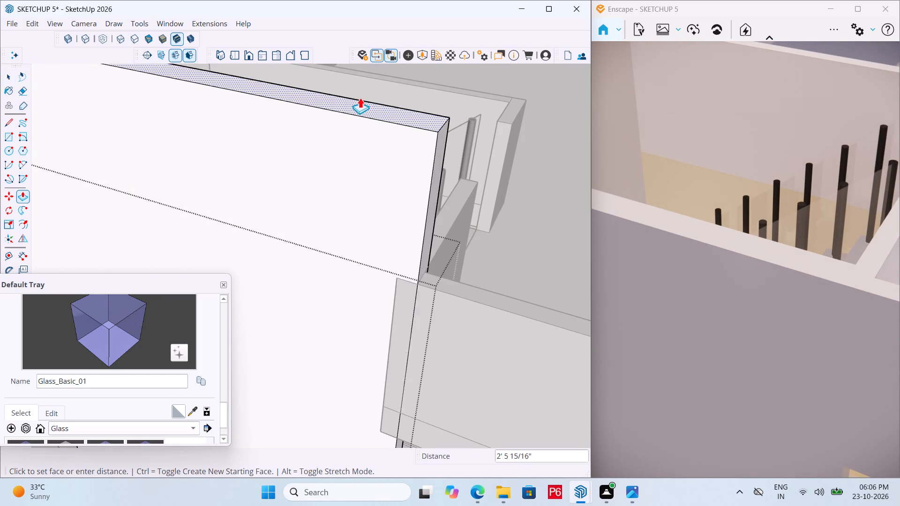
scroll(334, 131, down, 14)
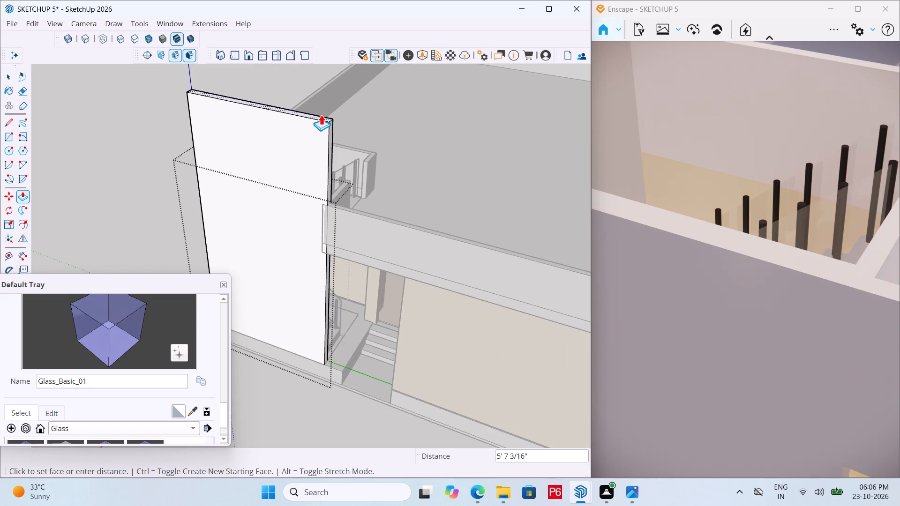
text(4')
key(Return)
scroll(323, 139, down, 5)
Save the model with the raised staircase wall.
middle_drag(312, 165, 379, 40)
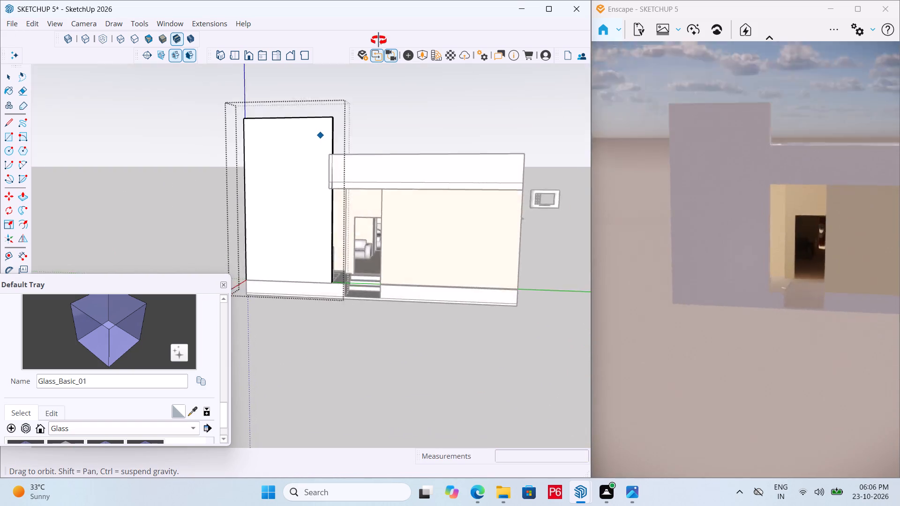
middle_drag(379, 40, 300, 78)
key(ctrl+s)
key(ctrl+s)
key(ctrl+s)
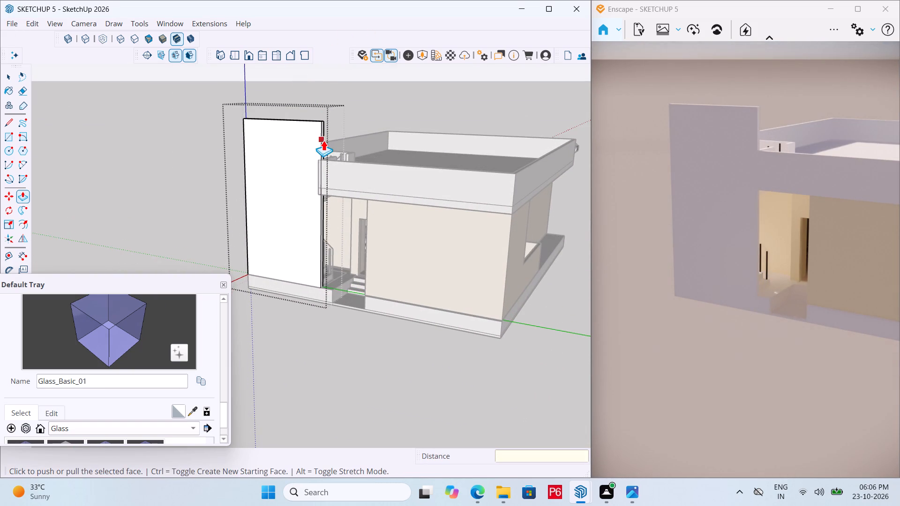
Close the raised side wall group.
middle_drag(288, 160, 177, 192)
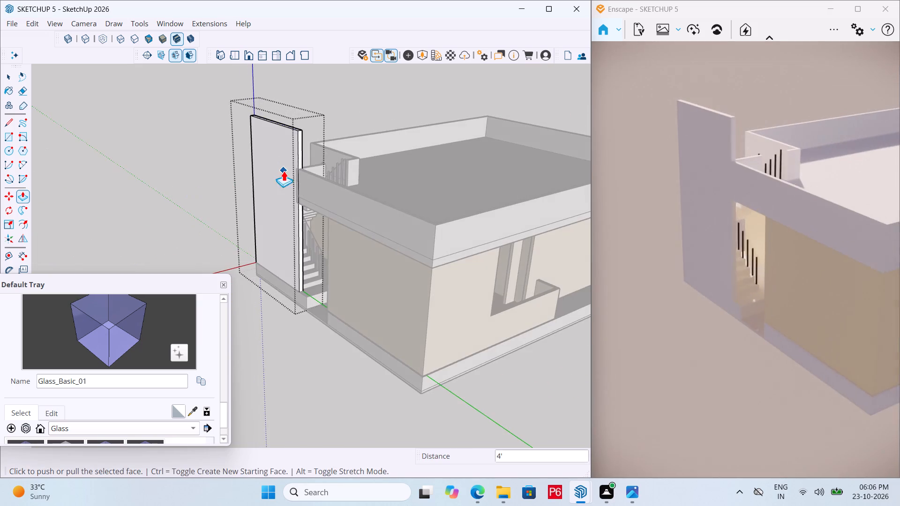
middle_drag(191, 154, 774, 165)
middle_drag(273, 272, 231, 334)
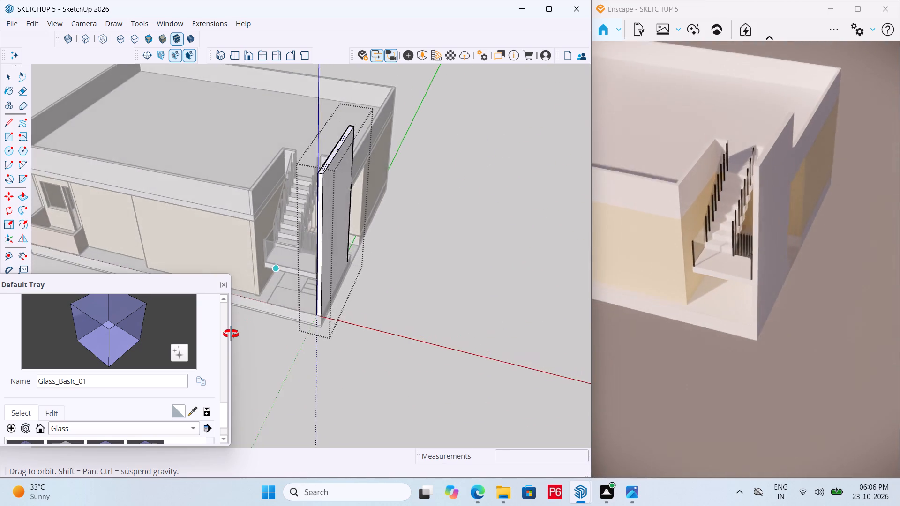
middle_drag(231, 334, 268, 316)
scroll(239, 330, up, 6)
key(space)
click(447, 283)
Open the side wall group and push a new starting face 3" in from its narrow end face, marking off a 3" strip.
middle_drag(322, 252, 512, 311)
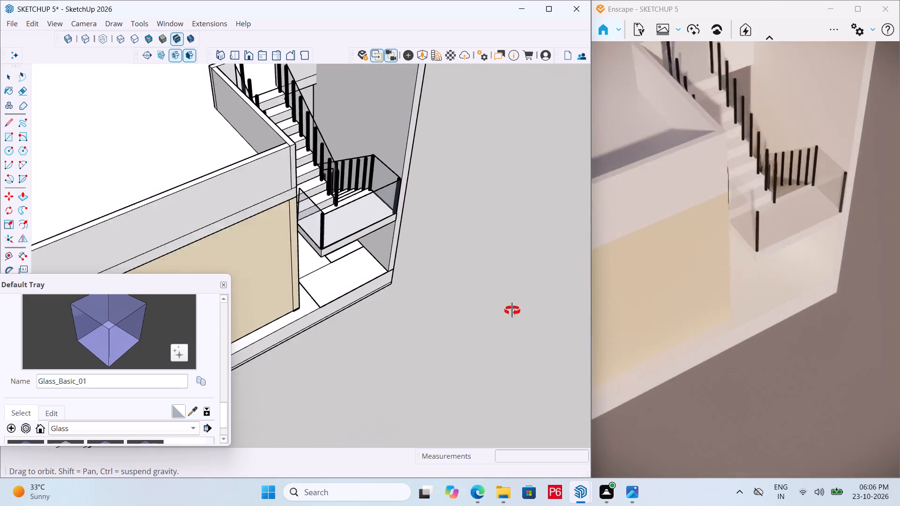
middle_drag(512, 311, 545, 303)
scroll(422, 246, up, 5)
click(371, 232)
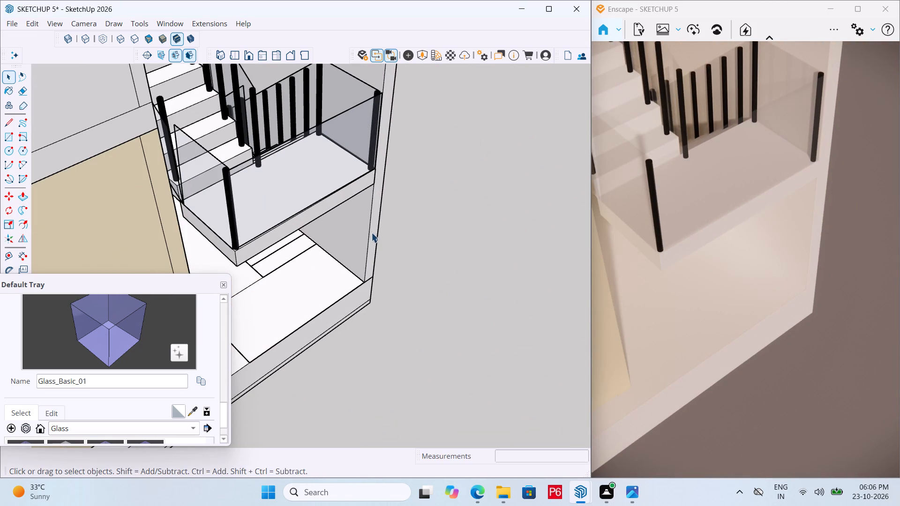
drag(373, 231, 373, 219)
click(374, 204)
double_click(375, 201)
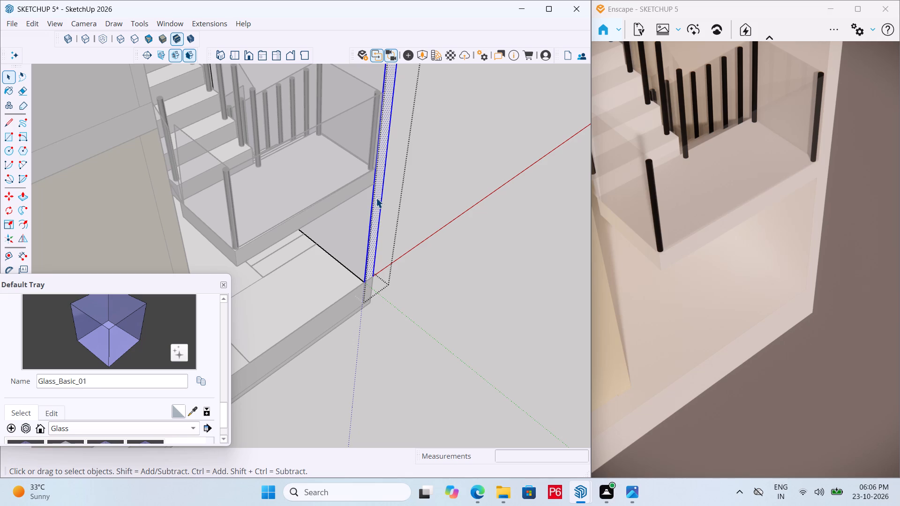
key(p)
click(376, 198)
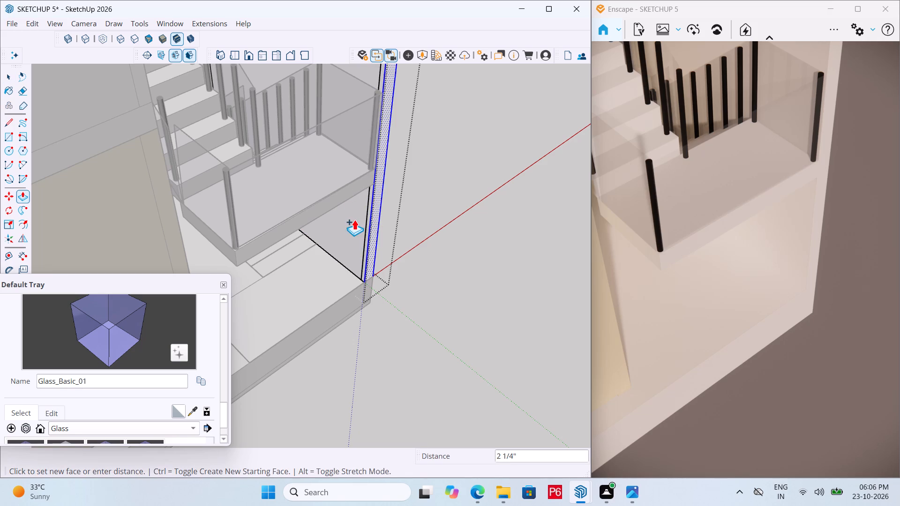
scroll(347, 231, up, 5)
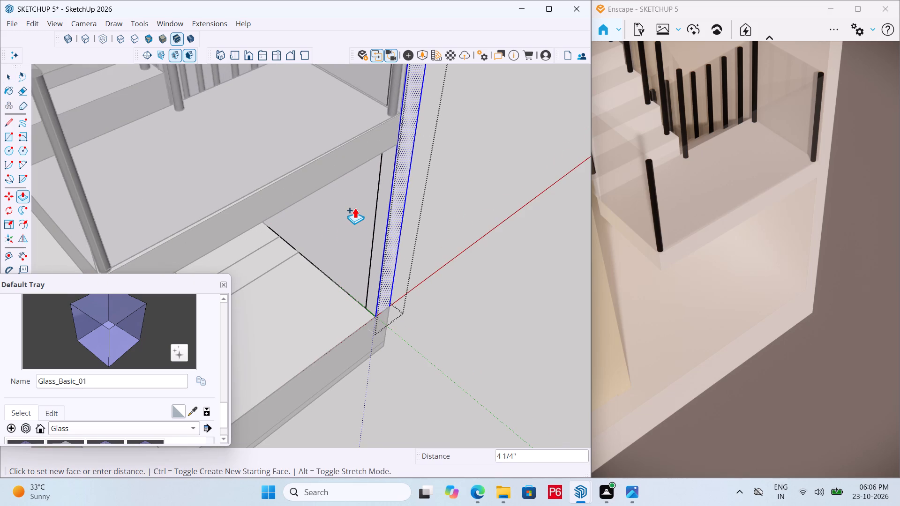
text(3")
key(Return)
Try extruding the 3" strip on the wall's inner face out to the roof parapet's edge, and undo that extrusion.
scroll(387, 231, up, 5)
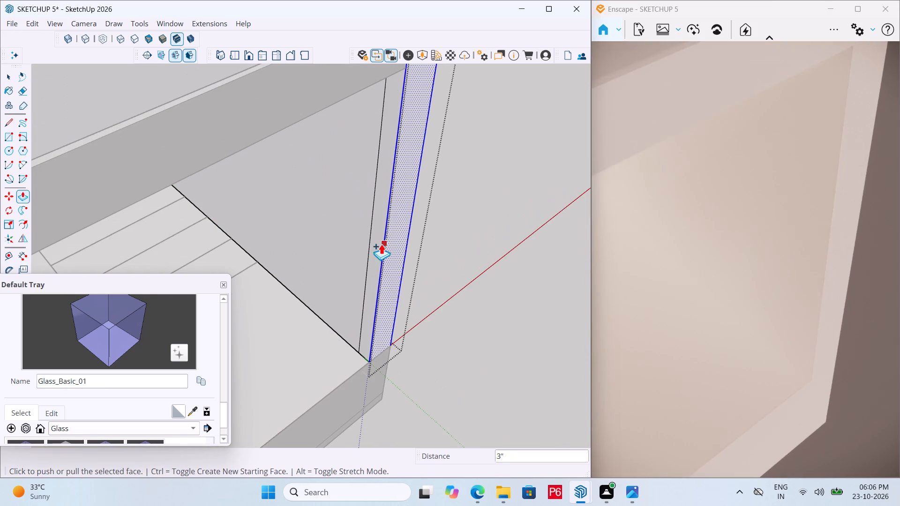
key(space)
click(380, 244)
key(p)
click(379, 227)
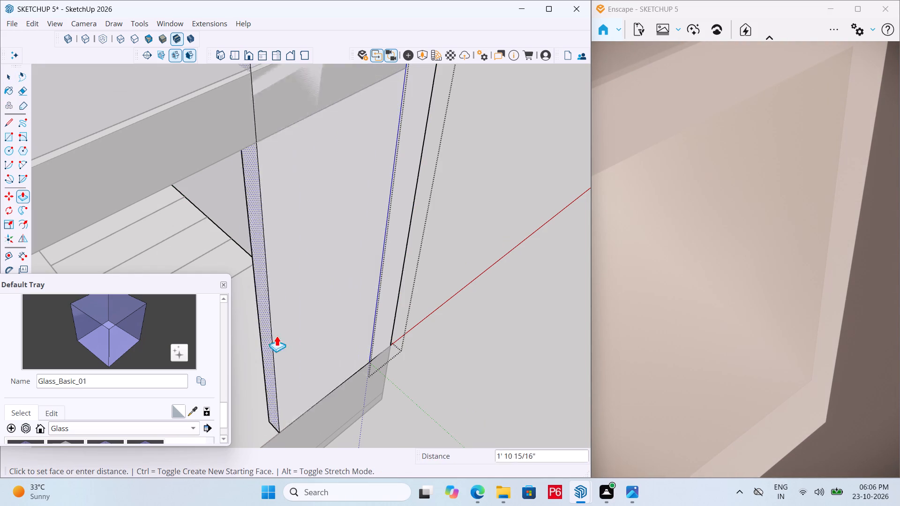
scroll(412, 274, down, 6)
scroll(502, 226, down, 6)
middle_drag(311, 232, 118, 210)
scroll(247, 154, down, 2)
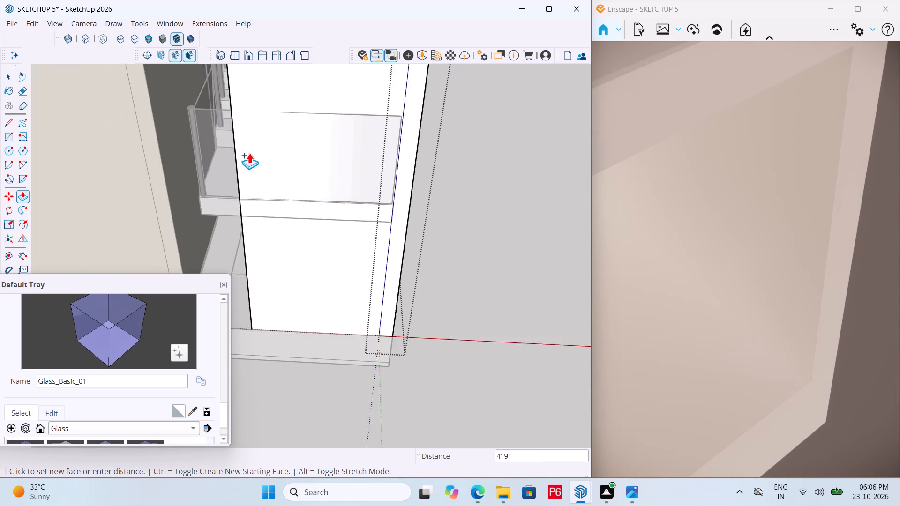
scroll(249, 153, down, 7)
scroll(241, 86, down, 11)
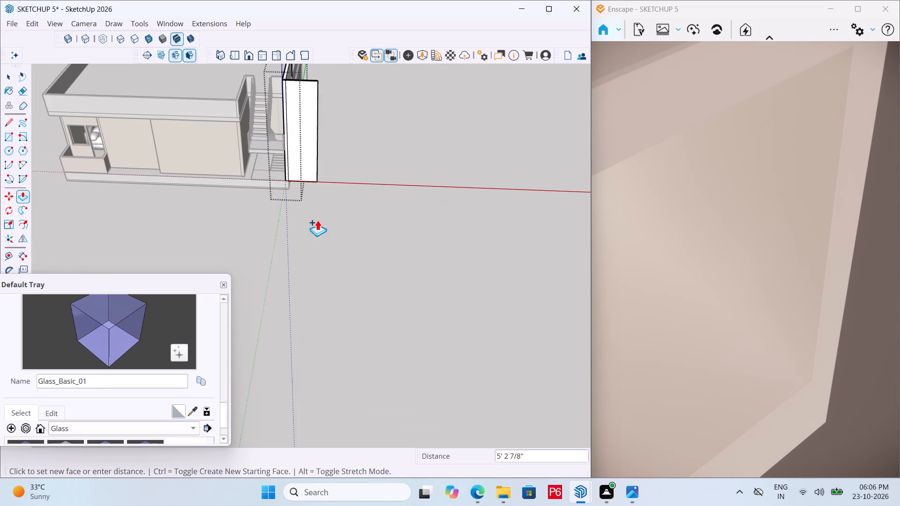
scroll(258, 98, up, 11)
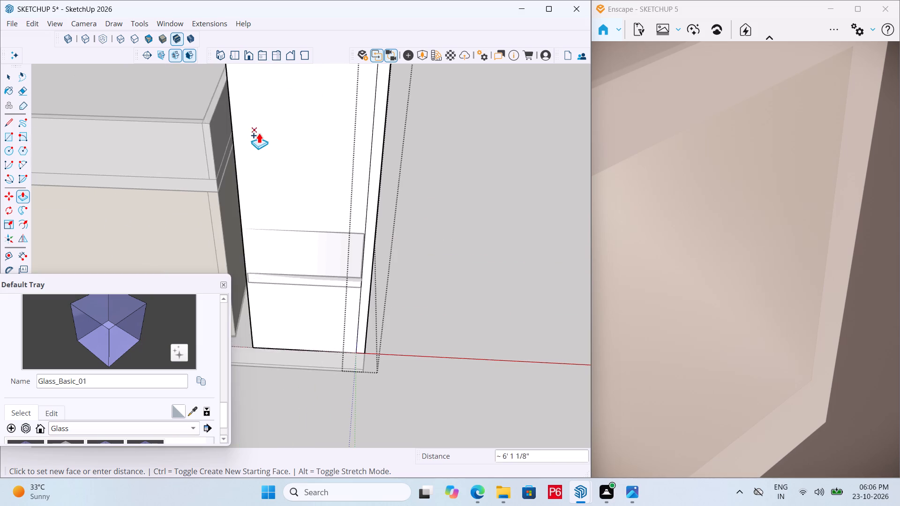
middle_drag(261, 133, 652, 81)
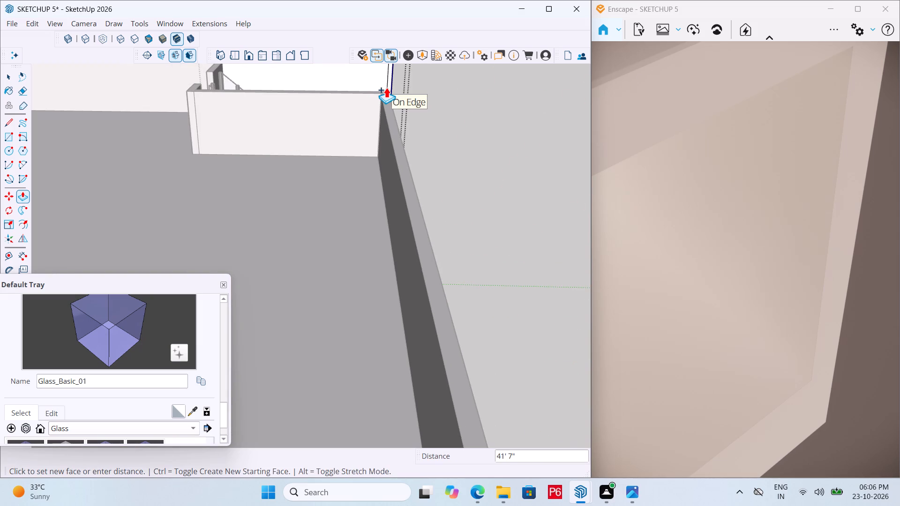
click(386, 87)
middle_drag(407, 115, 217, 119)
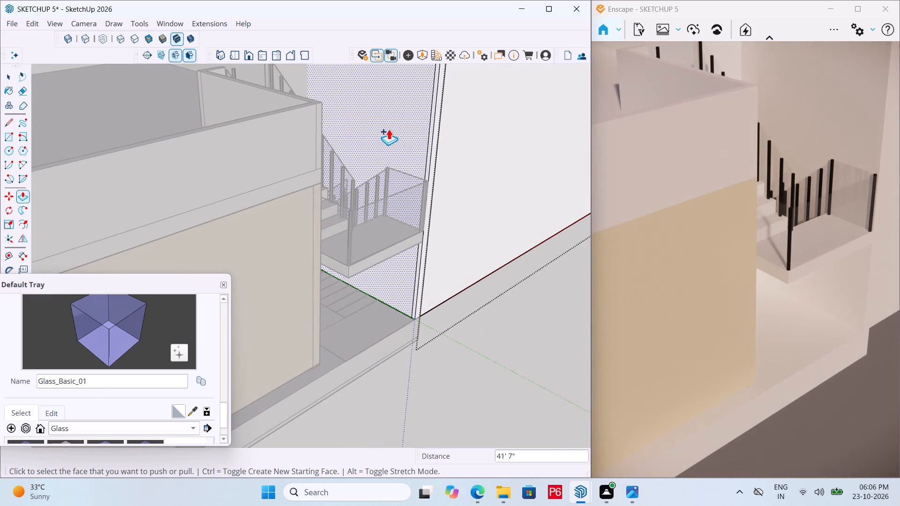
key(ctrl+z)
Extrude the 3" strip 7' 7" across the open side of the staircase toward the roof parapet, forming a return wall.
scroll(435, 111, up, 6)
click(432, 97)
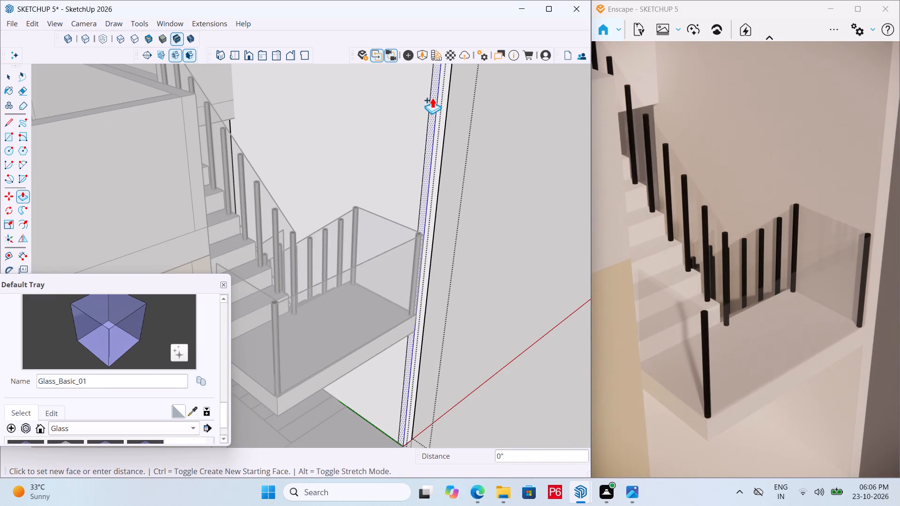
drag(187, 95, 192, 95)
middle_drag(200, 112, 114, 112)
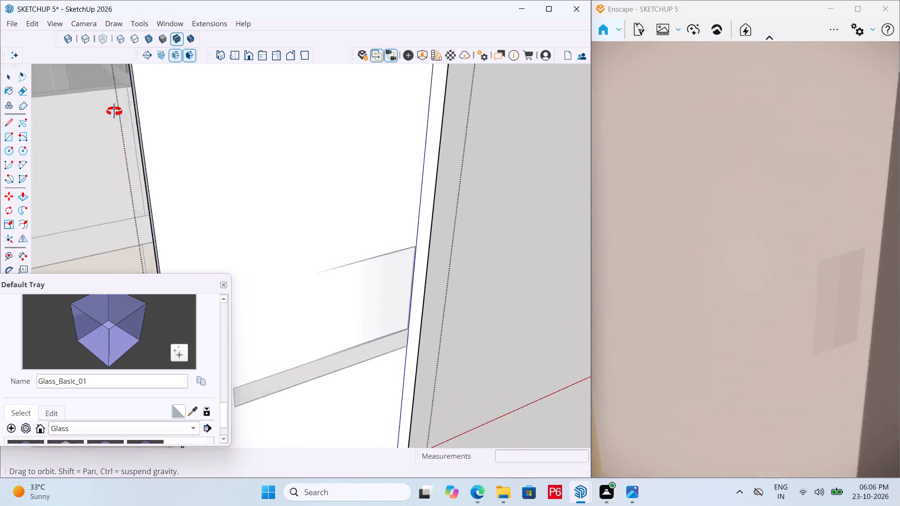
middle_drag(114, 112, 245, 158)
scroll(245, 158, up, 4)
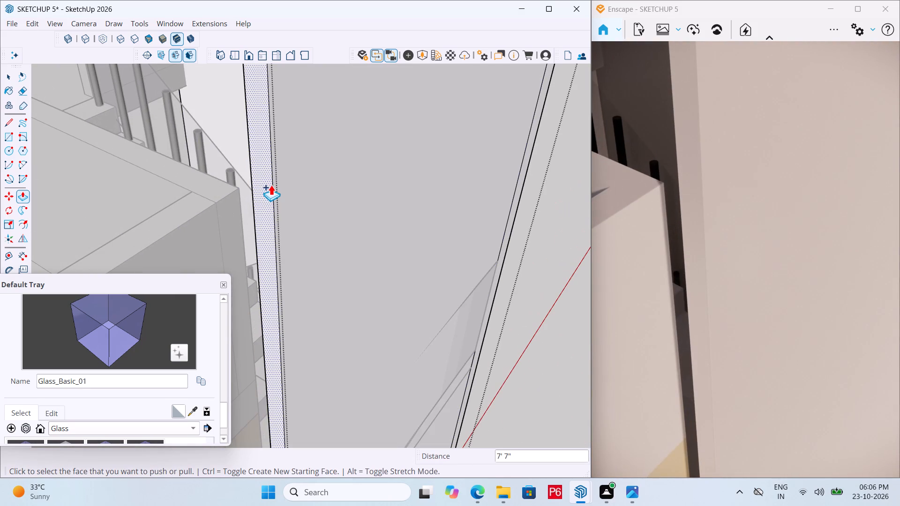
Examine the return wall's free end and its gap to the roof parapet and house wall from several sides.
middle_drag(288, 158, 345, 18)
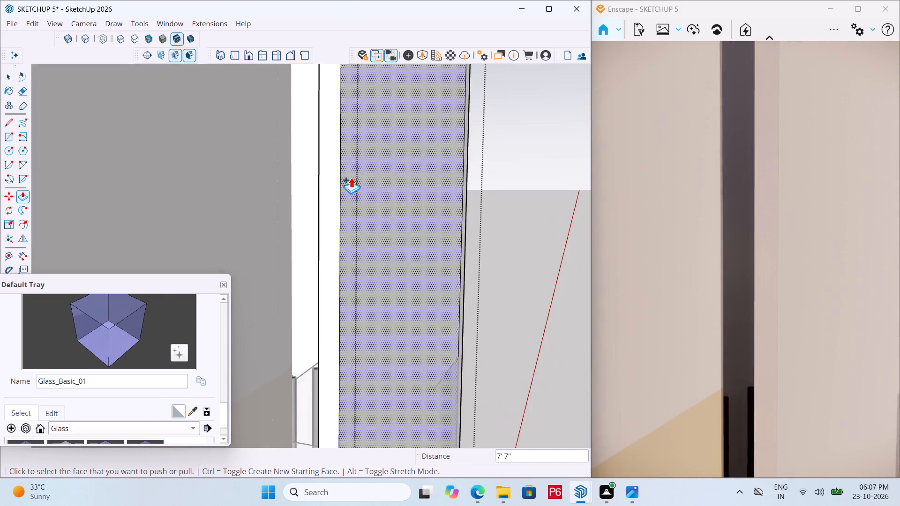
scroll(332, 167, down, 19)
middle_drag(363, 230, 405, 283)
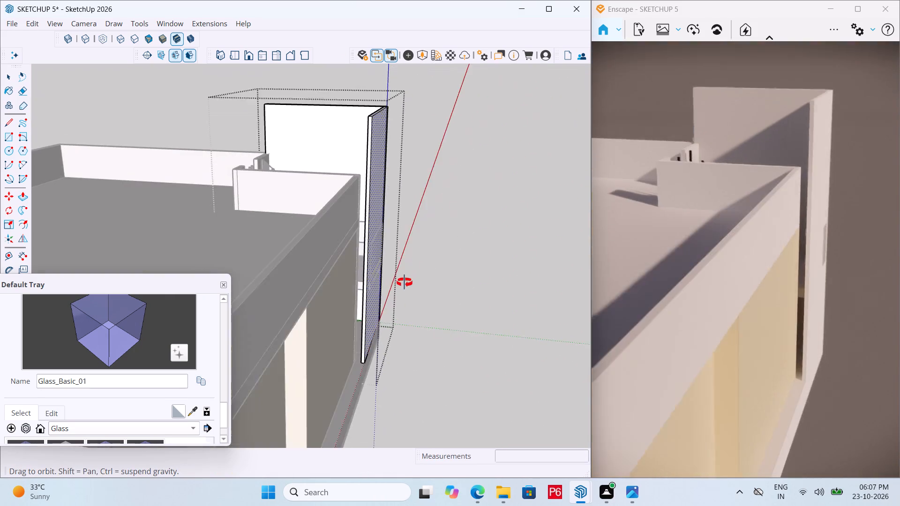
middle_drag(405, 283, 428, 297)
scroll(365, 294, up, 9)
middle_drag(375, 371, 389, 373)
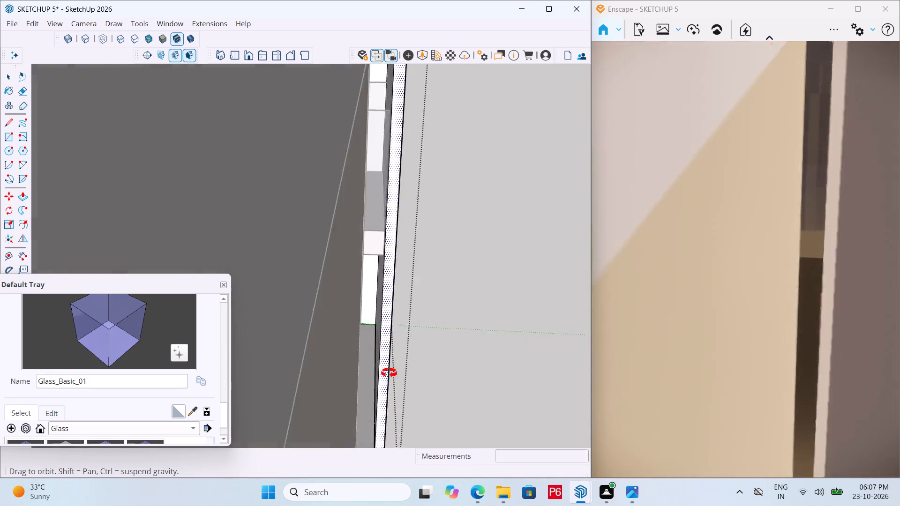
middle_drag(389, 373, 422, 505)
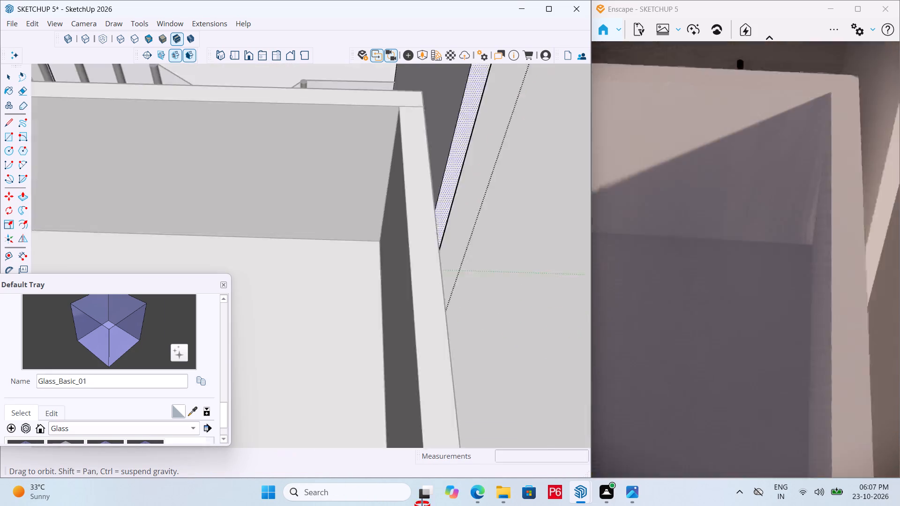
middle_drag(422, 505, 427, 500)
scroll(277, 298, down, 8)
scroll(361, 197, up, 4)
Push a new starting face 6" in from the return wall's free end, marking off a 6" strip on its inner face.
middle_drag(382, 208, 445, 233)
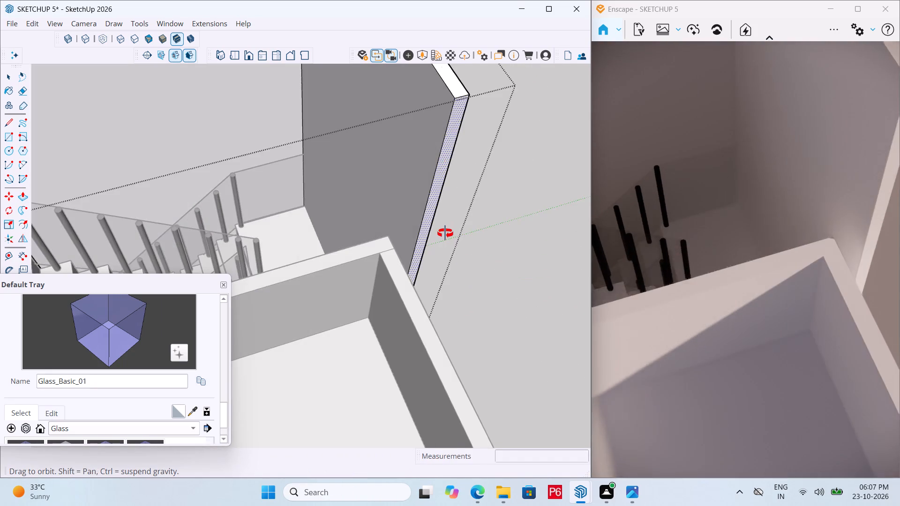
middle_drag(445, 233, 428, 203)
scroll(428, 203, up, 3)
click(411, 183)
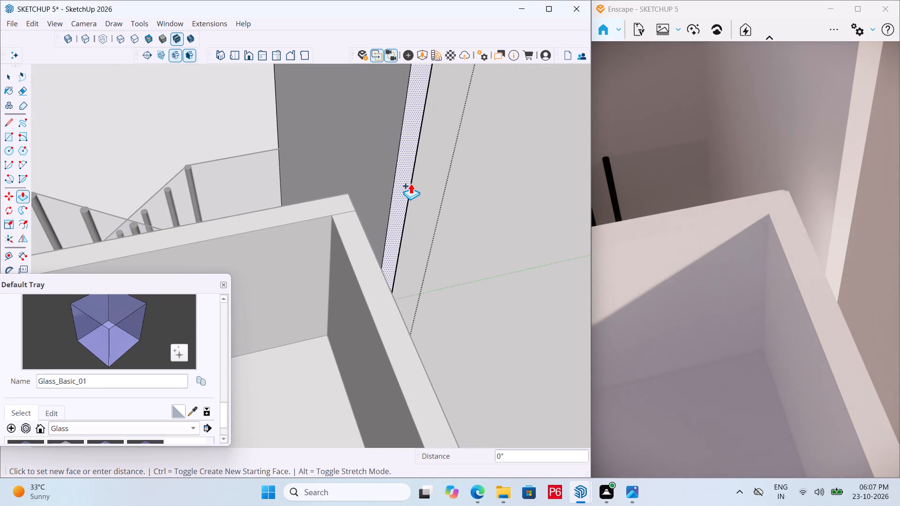
key(p)
click(405, 160)
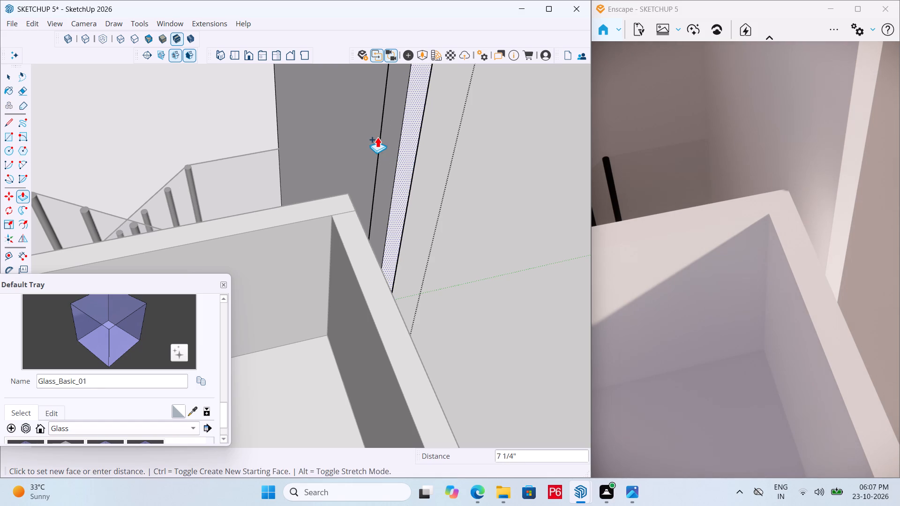
middle_drag(381, 138, 535, 162)
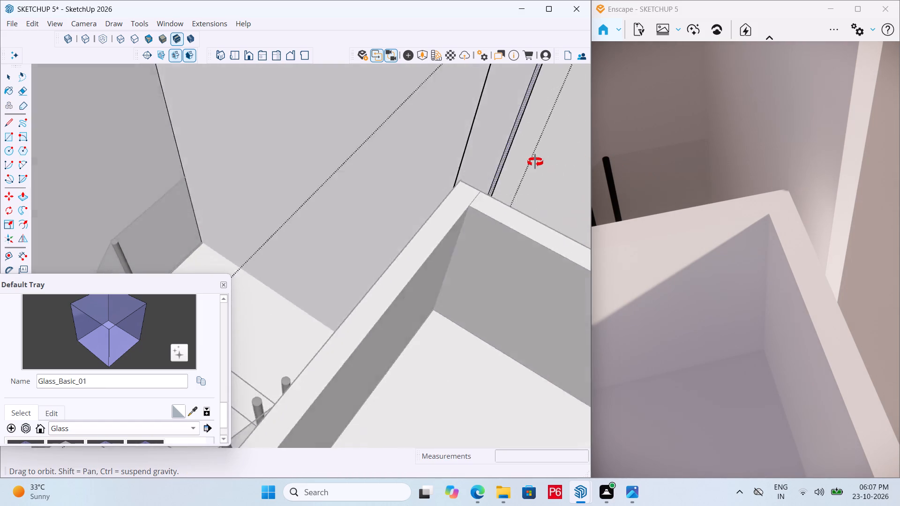
middle_drag(535, 162, 346, 208)
middle_drag(347, 208, 450, 209)
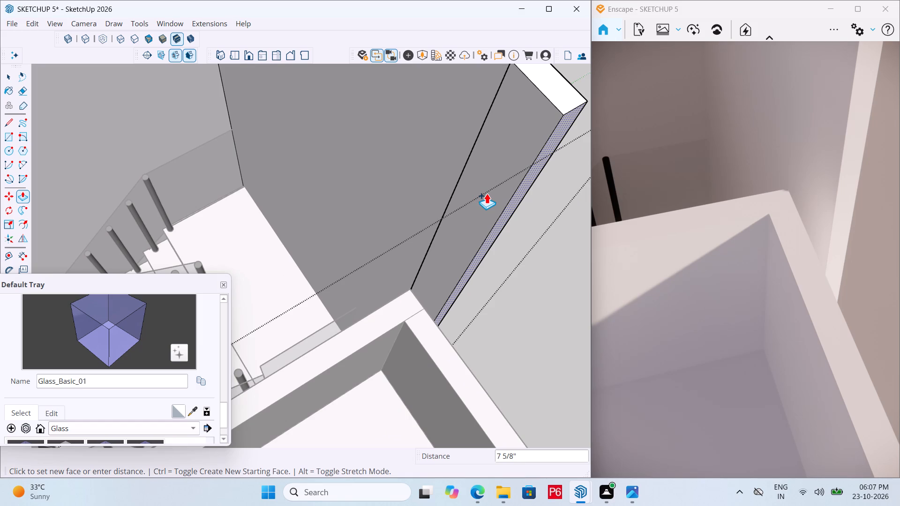
text(6")
key(Return)
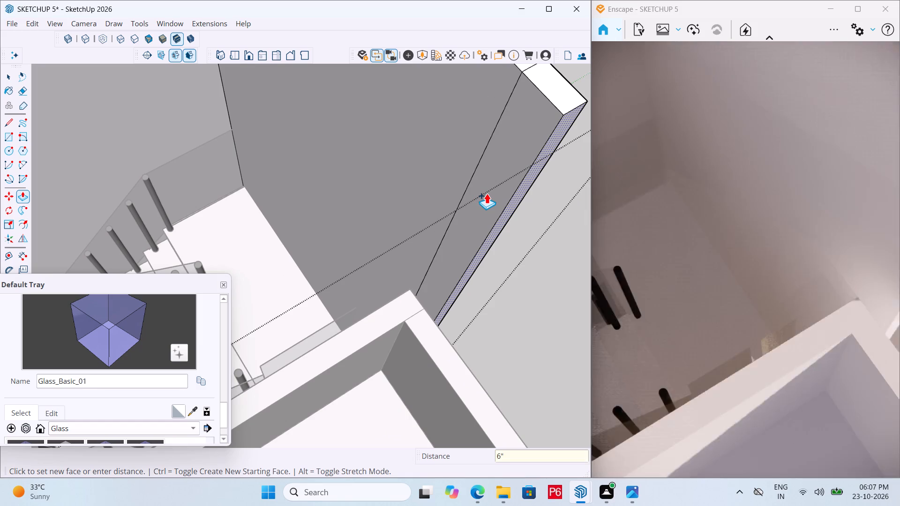
Extrude the 6" strip inward to the roof parapet's outer corner to close the gap, and close the wall group.
middle_drag(521, 207, 498, 203)
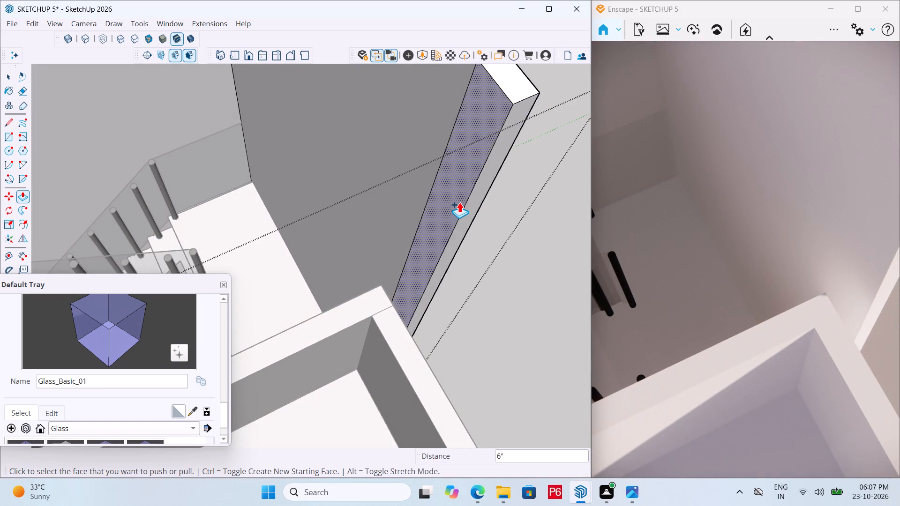
click(459, 202)
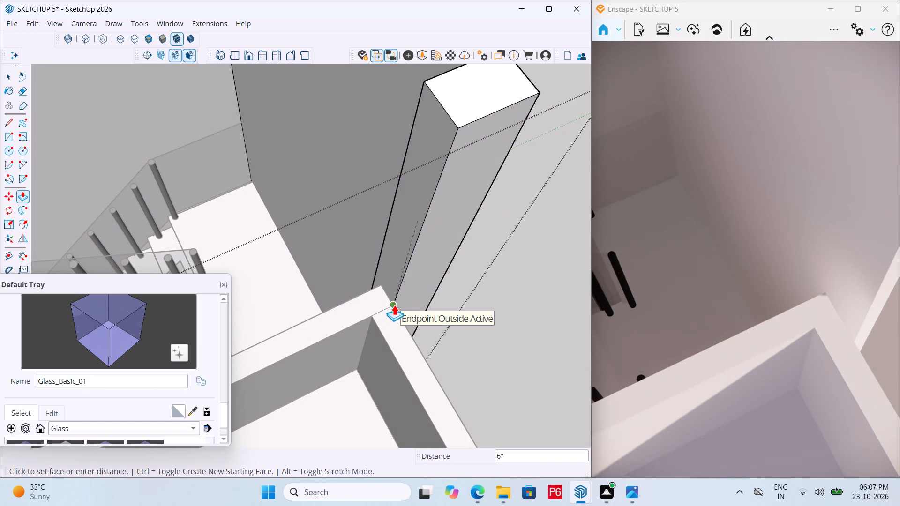
click(394, 305)
scroll(381, 219, down, 7)
middle_drag(438, 221, 60, 150)
scroll(431, 269, down, 6)
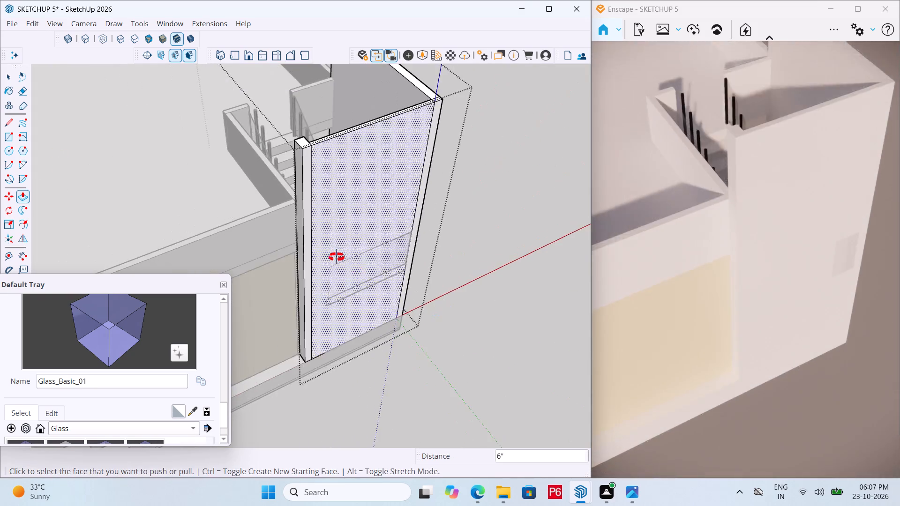
middle_drag(337, 257, 145, 211)
key(space)
click(463, 280)
Save the model with the walls enclosing the staircase corner.
middle_drag(365, 224, 252, 194)
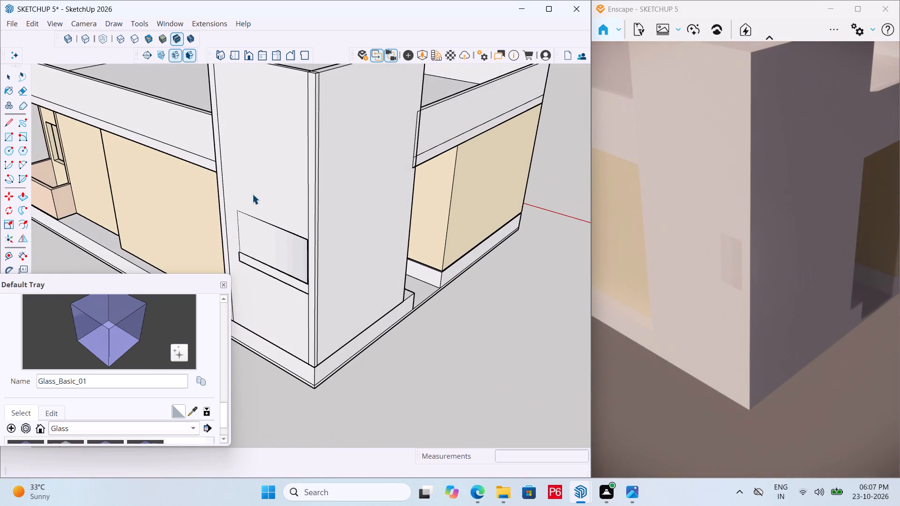
key(ctrl+s)
key(ctrl+s)
key(ctrl+s)
key(ctrl+s)
Examine the enclosed staircase corner from outside and from above the roof, checking the walls against the parapets.
scroll(376, 244, down, 1)
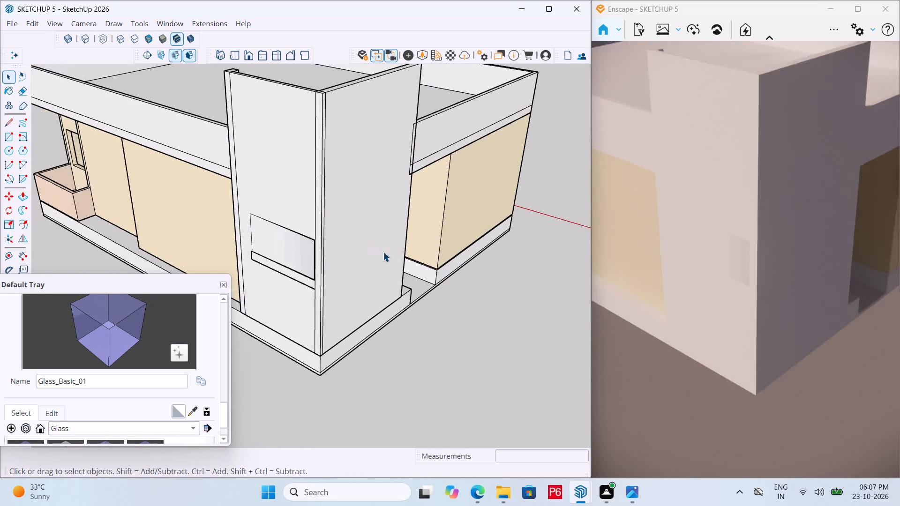
scroll(383, 252, down, 4)
middle_drag(323, 236, 276, 208)
middle_drag(317, 191, 171, 179)
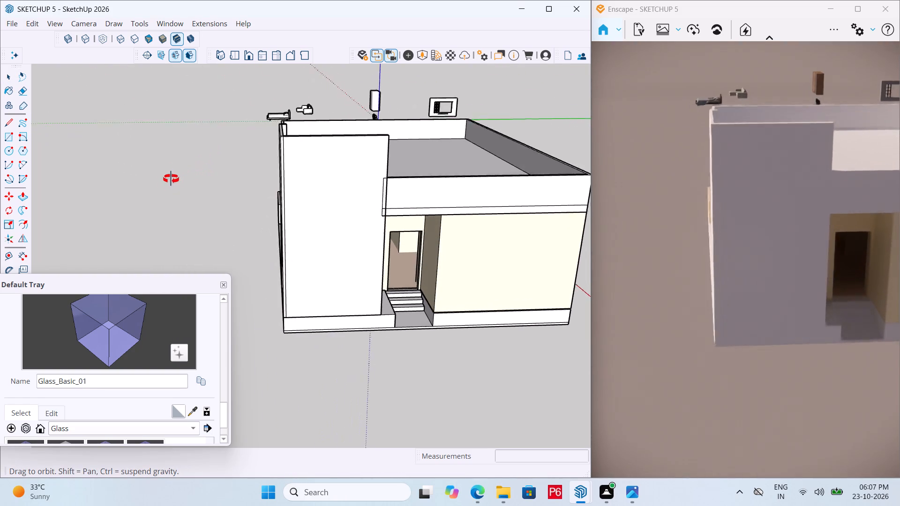
middle_drag(171, 179, 166, 183)
middle_drag(483, 172, 105, 228)
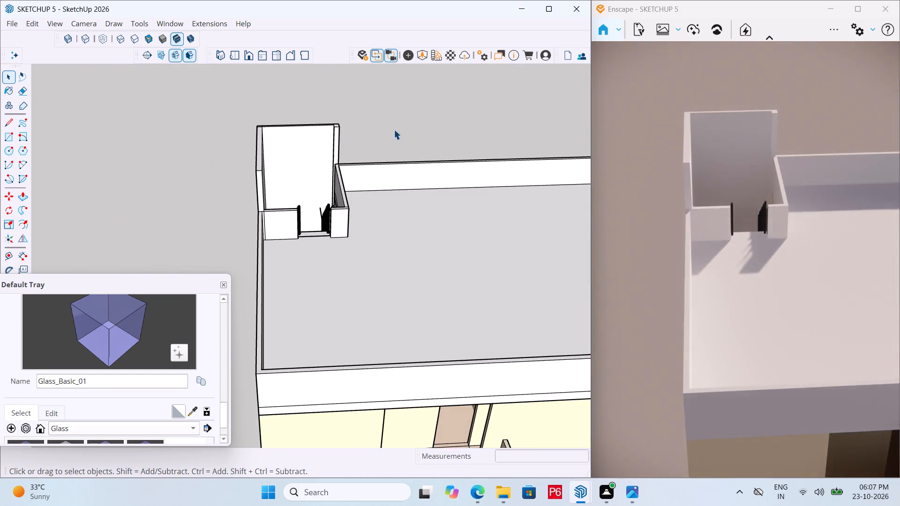
scroll(388, 126, up, 3)
scroll(375, 171, down, 4)
middle_drag(347, 176, 196, 197)
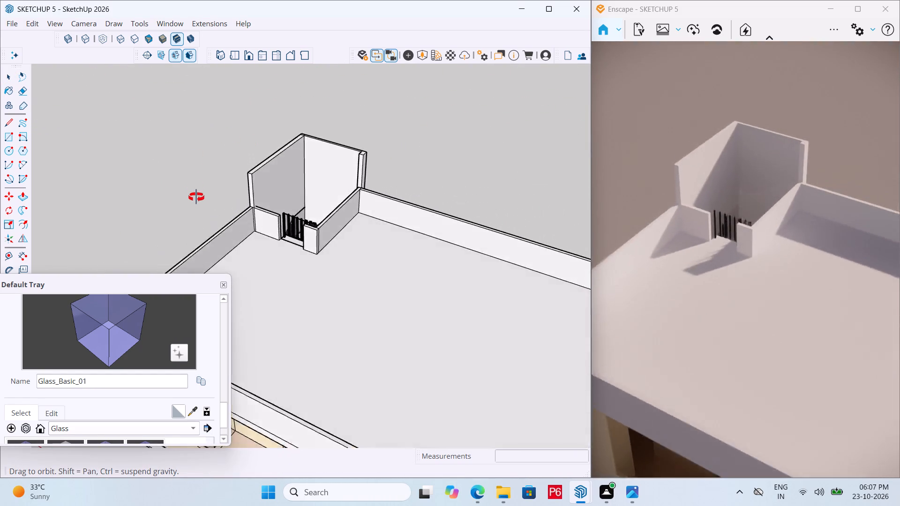
Open the staircase wall group and raise the top face of the tall wall opposite the return wall by 2'.
middle_drag(196, 197, 289, 304)
middle_click(289, 304)
middle_click(289, 304)
middle_drag(311, 268, 322, 255)
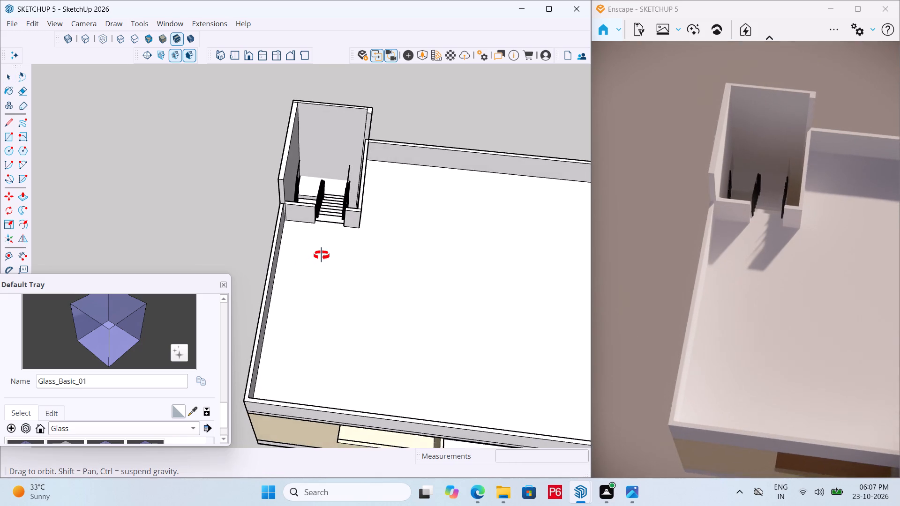
middle_drag(322, 255, 325, 254)
middle_drag(277, 151, 583, 44)
scroll(510, 63, up, 5)
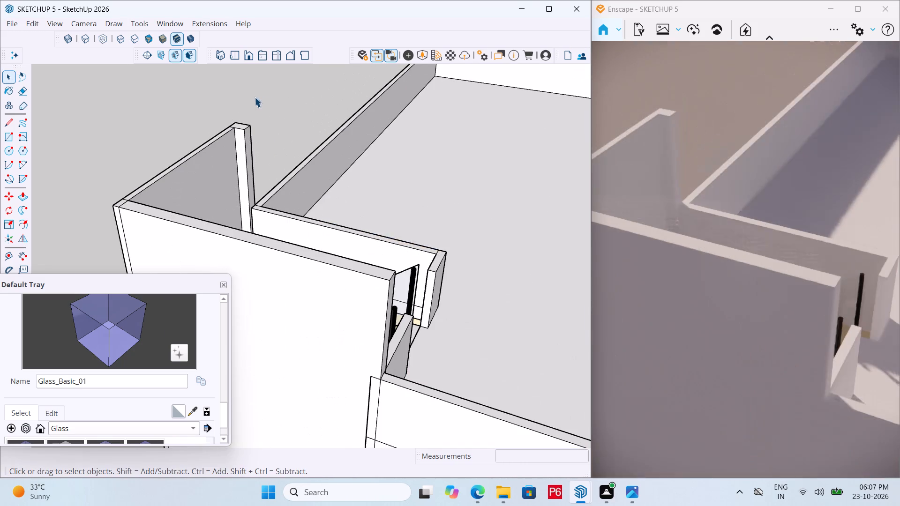
double_click(375, 271)
click(374, 272)
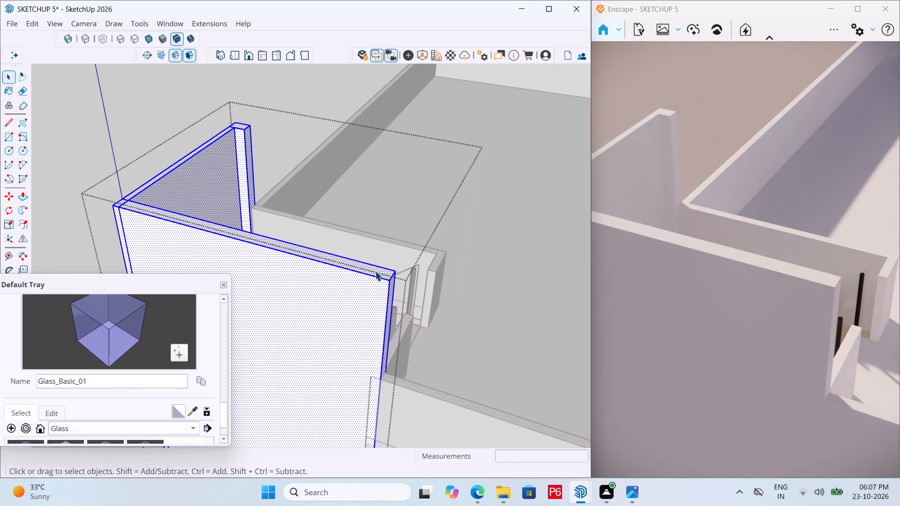
click(375, 271)
key(p)
click(375, 269)
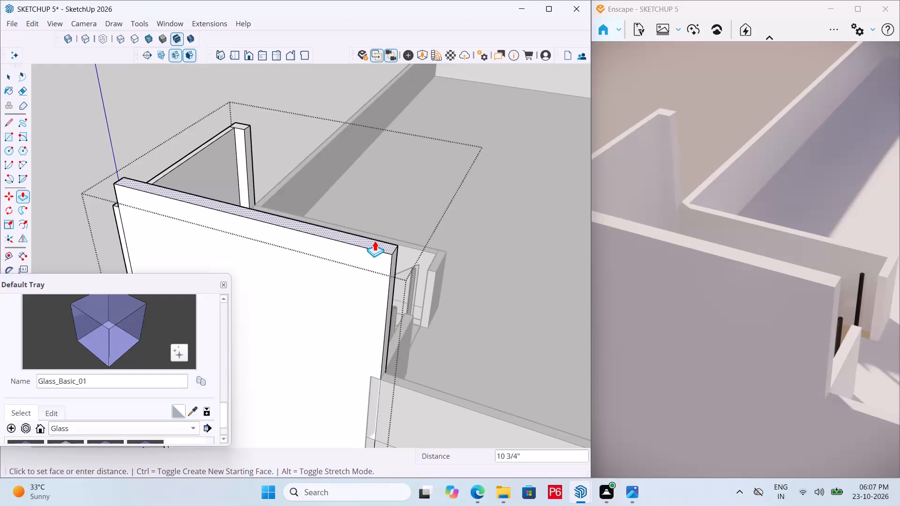
text(2')
key(Return)
Repeat the 2' raise on the corner piece, the return wall and its inward end strip, and close the wall group.
middle_drag(307, 270, 450, 272)
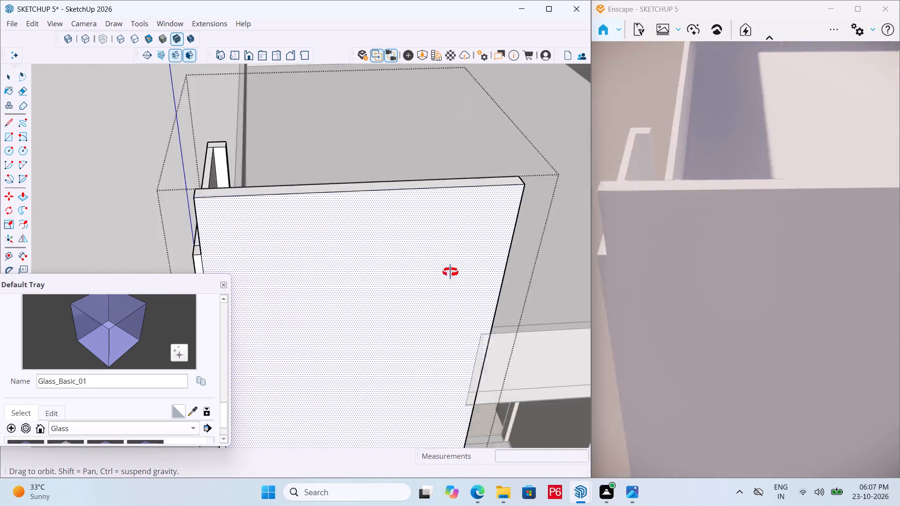
middle_drag(450, 272, 586, 262)
scroll(363, 242, up, 6)
double_click(342, 253)
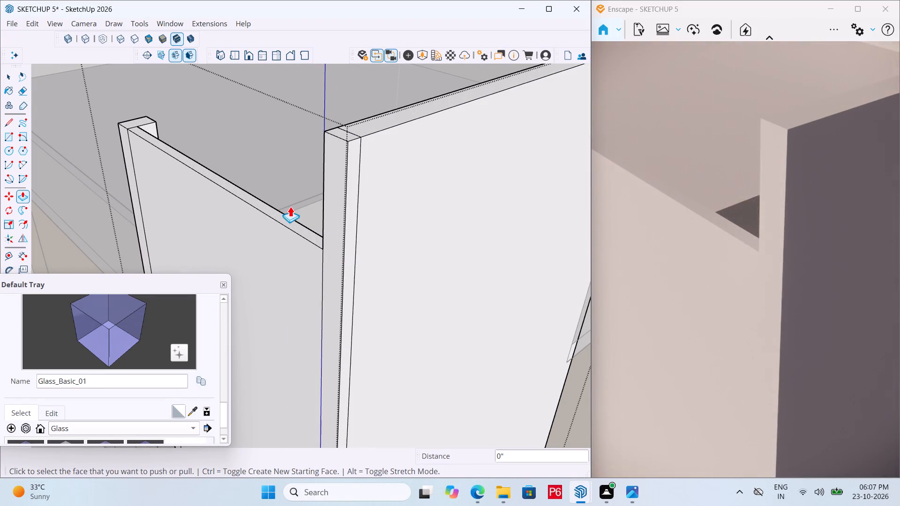
double_click(307, 229)
middle_drag(57, 81, 454, 181)
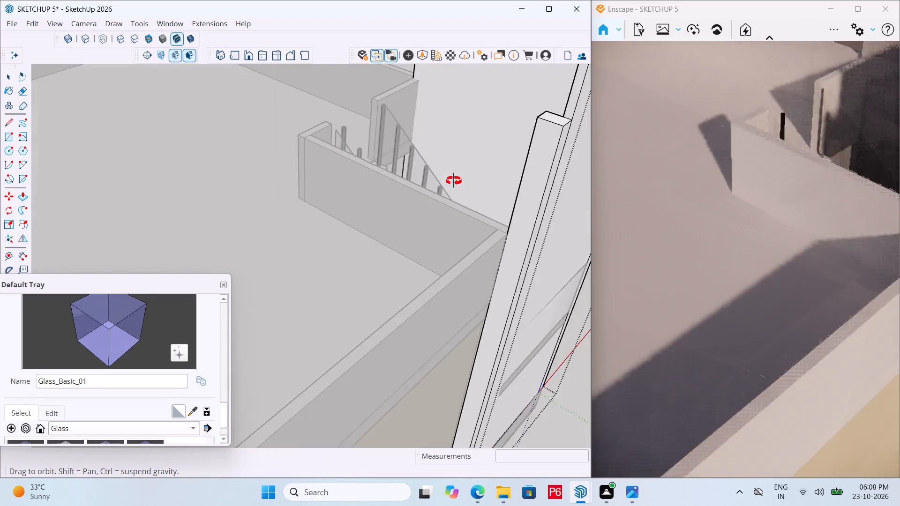
middle_drag(454, 181, 470, 185)
triple_click(562, 116)
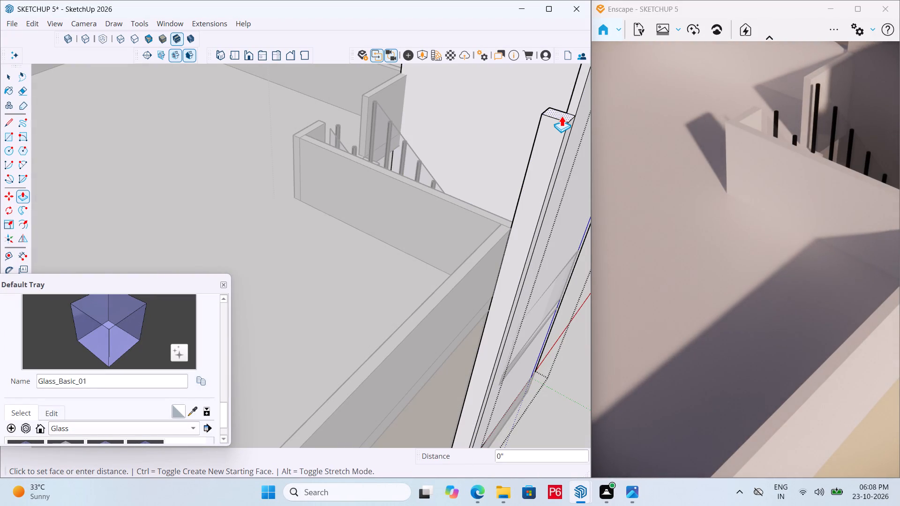
scroll(406, 218, down, 6)
key(space)
scroll(266, 176, down, 4)
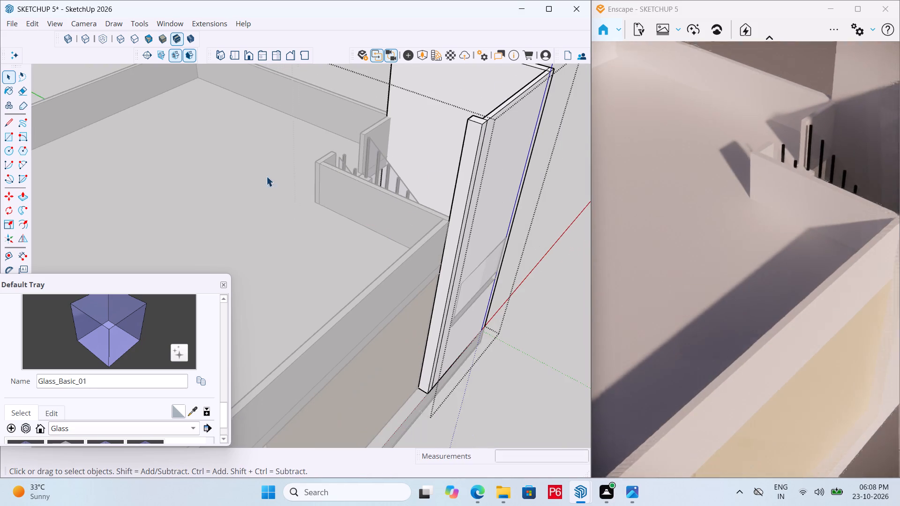
middle_drag(415, 207, 0, 192)
scroll(511, 245, down, 4)
middle_drag(517, 241, 0, 235)
middle_drag(485, 152, 128, 354)
scroll(126, 333, up, 3)
key(space)
double_click(444, 201)
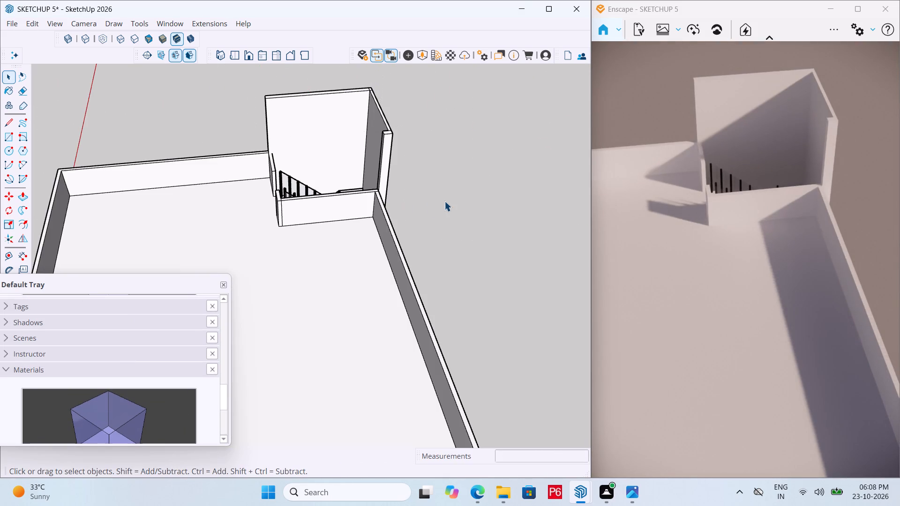
Open the roof parapet group and select the top face of the short section where it meets the tall stair wall.
middle_drag(315, 189, 599, 413)
middle_drag(425, 271, 130, 0)
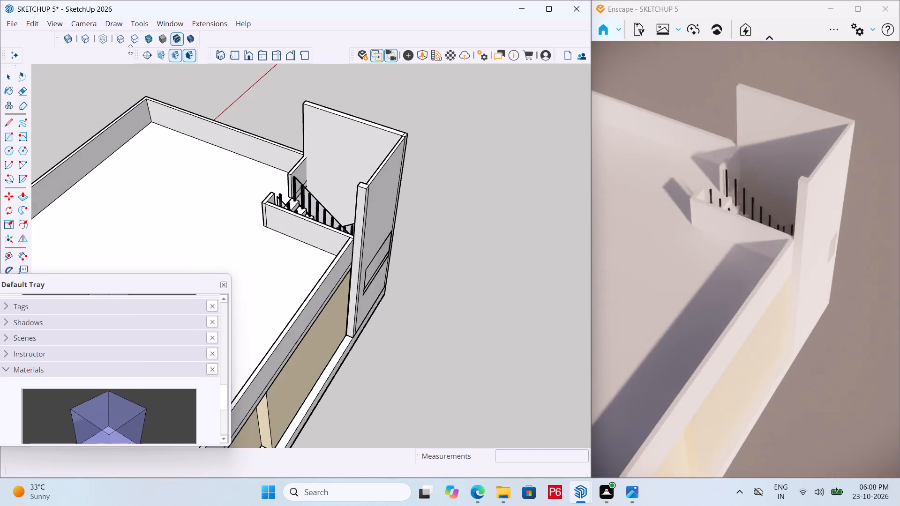
middle_drag(257, 256, 635, 253)
scroll(253, 168, up, 6)
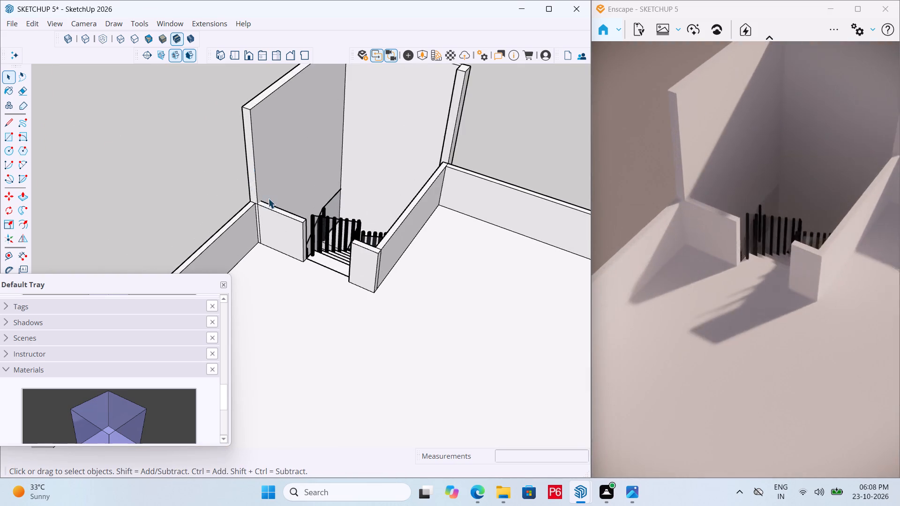
scroll(268, 198, up, 12)
click(275, 213)
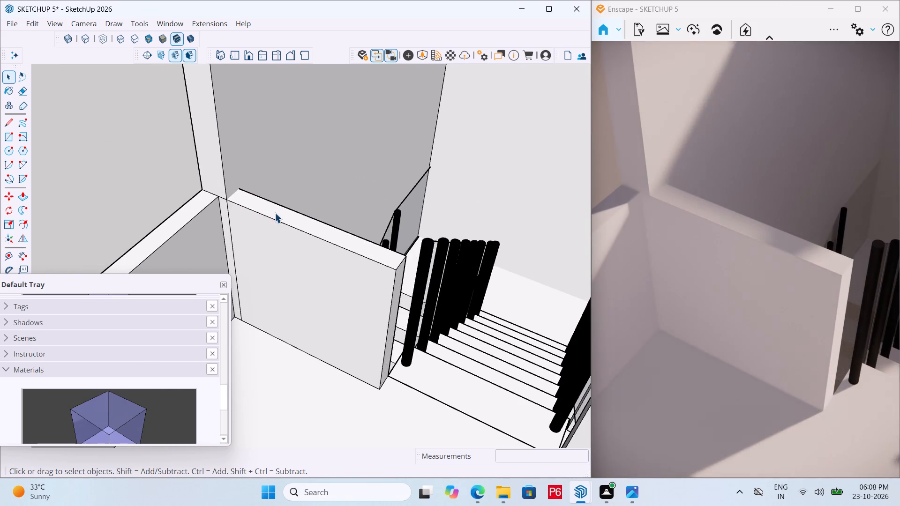
double_click(257, 201)
click(245, 193)
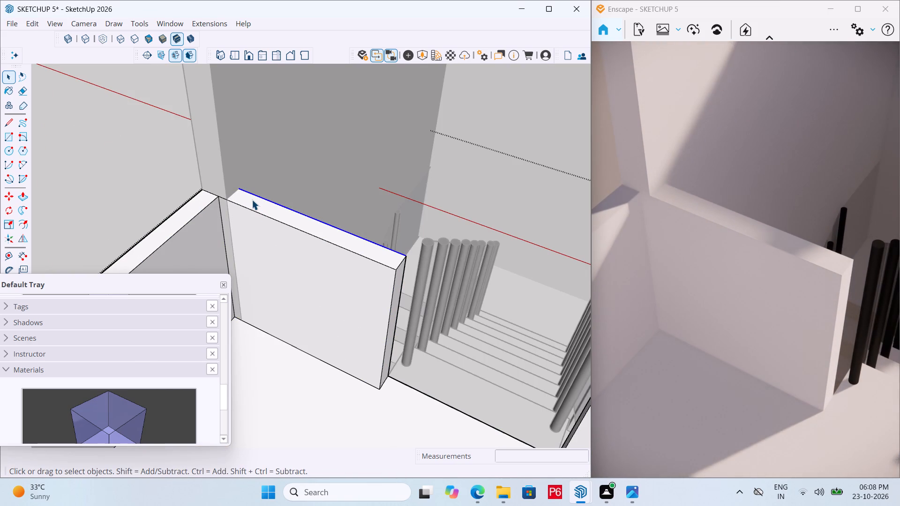
double_click(252, 200)
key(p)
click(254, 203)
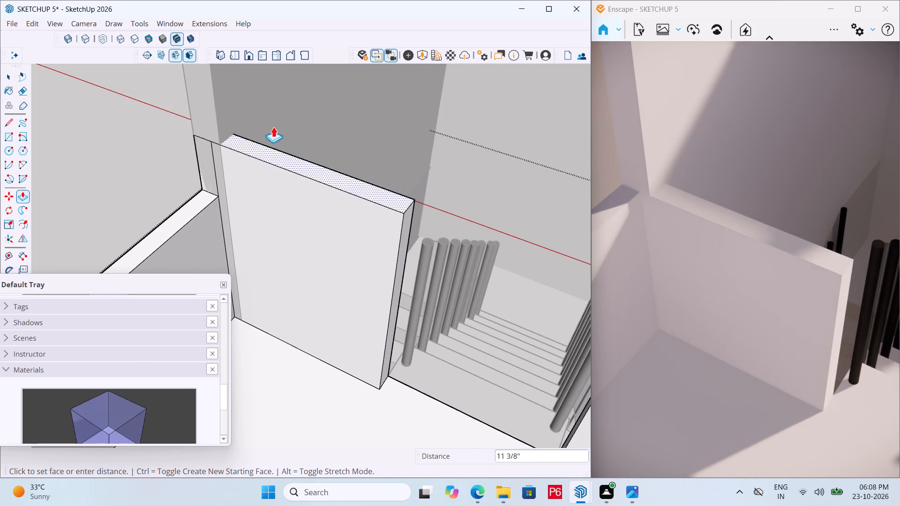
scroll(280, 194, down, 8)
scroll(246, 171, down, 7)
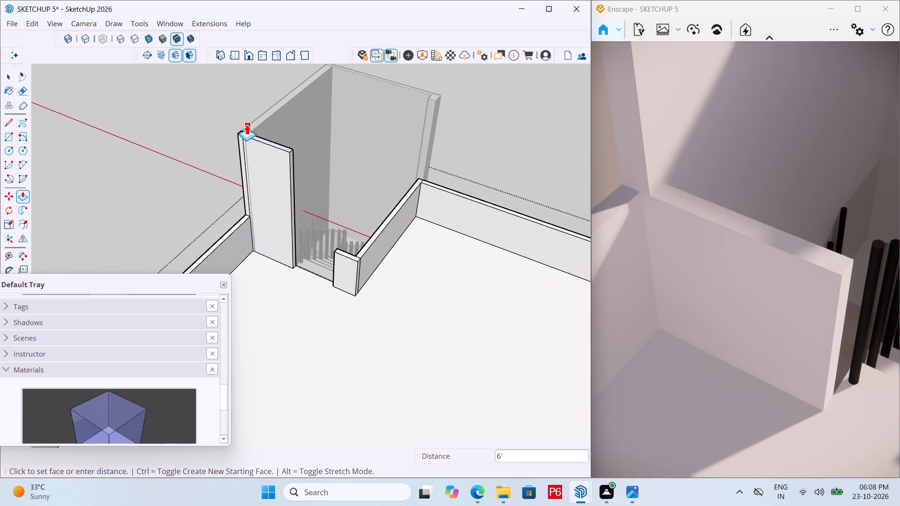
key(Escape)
Draw a 4" line across the short parapet section's top at its end against the tall wall.
scroll(322, 201, up, 7)
scroll(242, 219, up, 10)
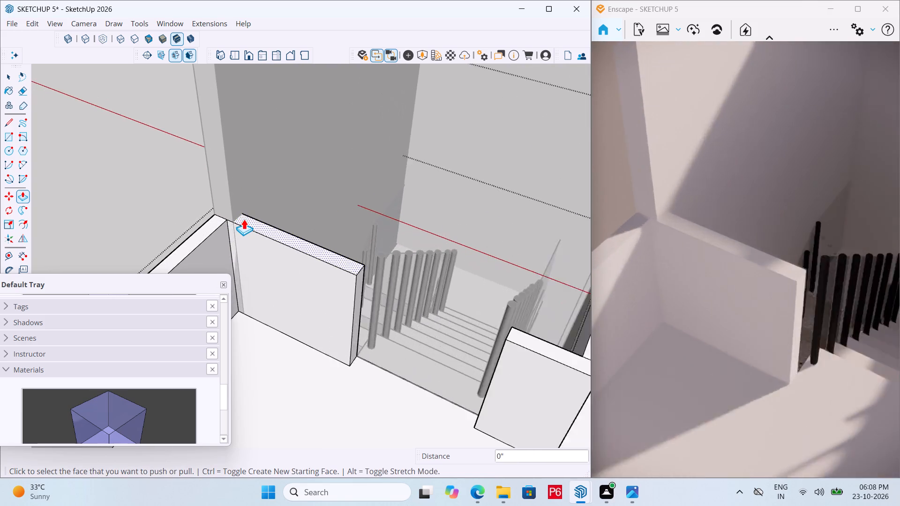
scroll(244, 219, up, 8)
key(l)
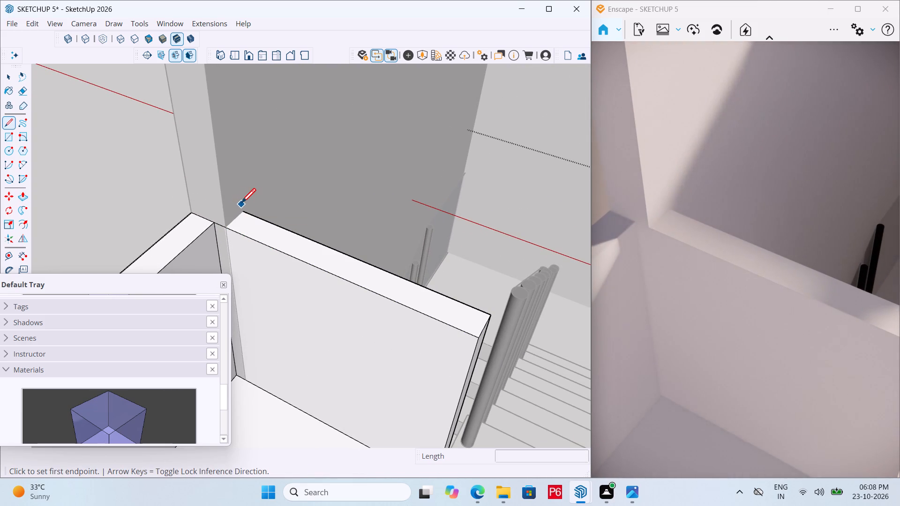
click(243, 213)
click(231, 227)
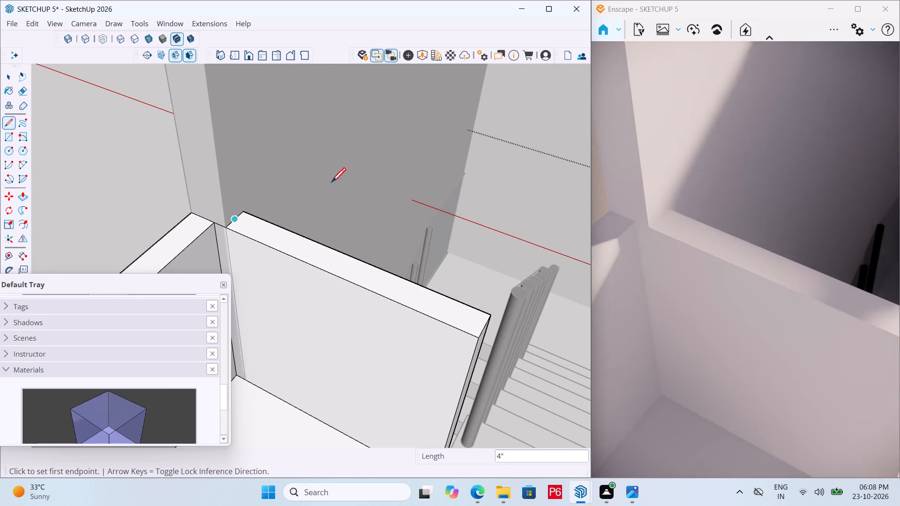
Extrude the short parapet section's top 6' up to the tall wall's top level.
key(space)
key(p)
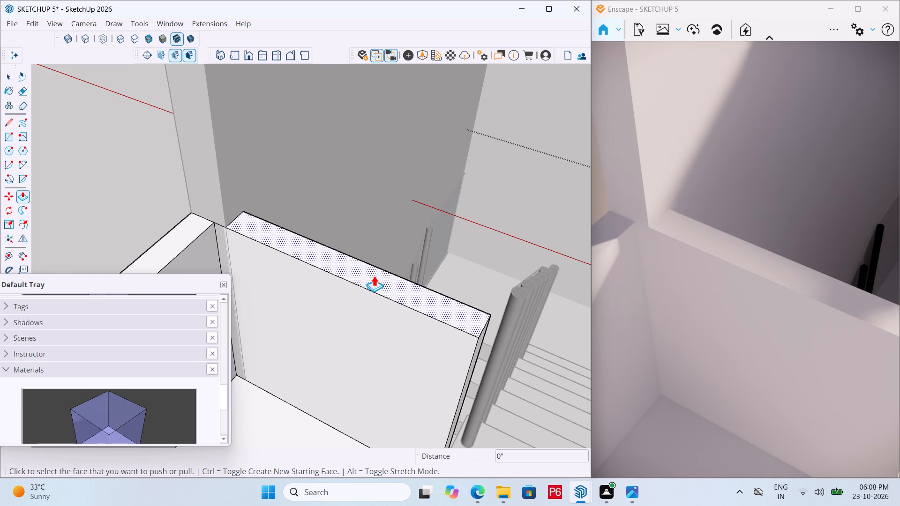
click(374, 275)
scroll(345, 229, down, 15)
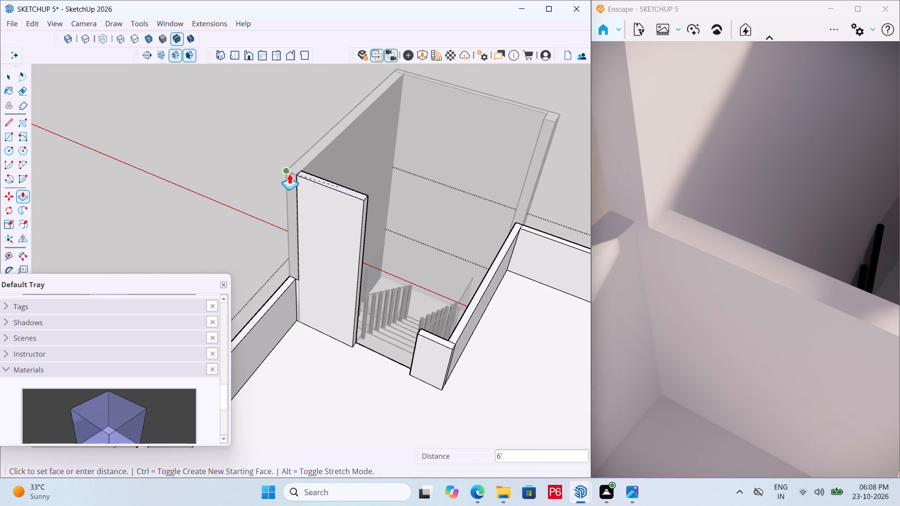
click(293, 171)
Raise the long parapet section beside the staircase 6' to match the tall wall's top.
middle_drag(465, 238, 328, 253)
scroll(464, 340, up, 5)
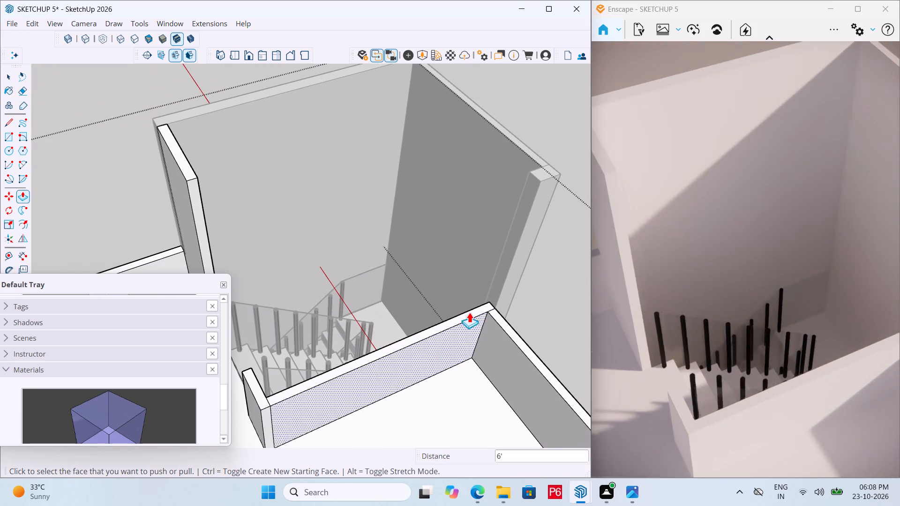
key(space)
click(482, 309)
key(p)
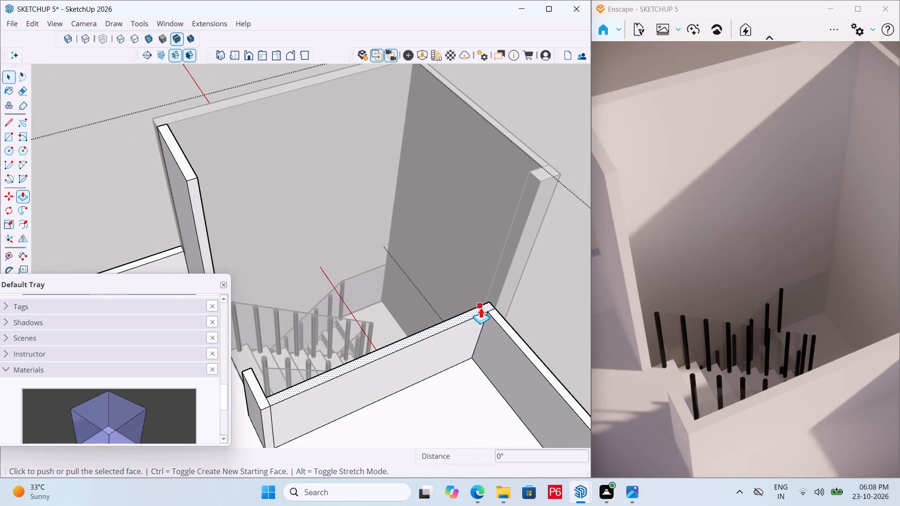
click(480, 305)
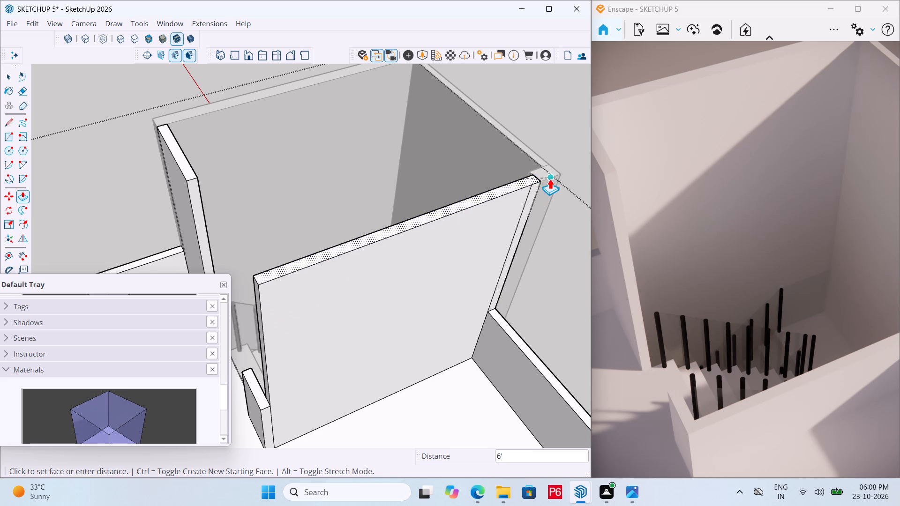
click(549, 173)
Raise the short parapet stub on the other side of the stair opening 6' to match the opposite section.
middle_drag(389, 231, 786, 253)
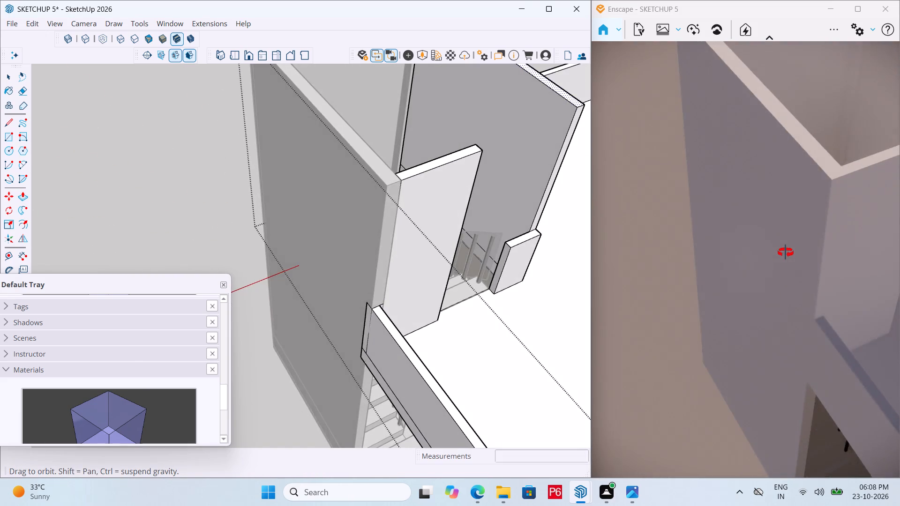
middle_drag(786, 253, 647, 265)
scroll(576, 330, up, 5)
key(space)
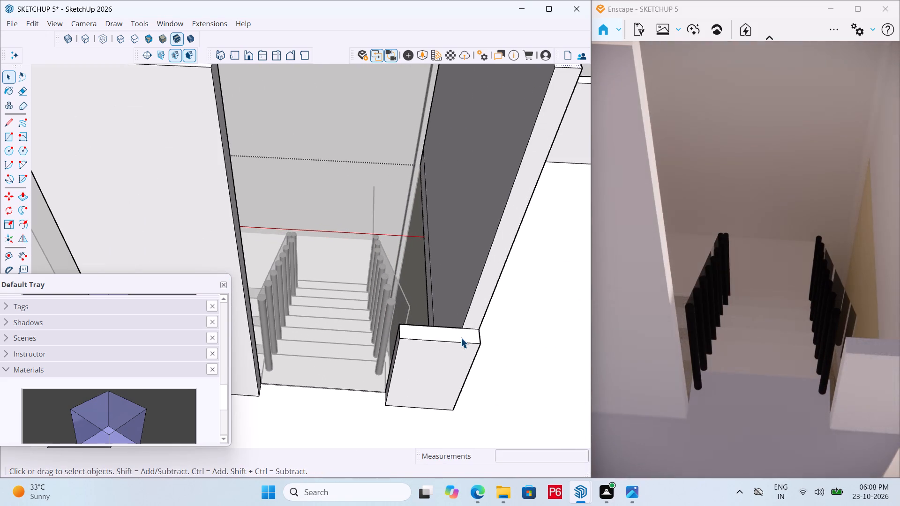
click(461, 338)
key(p)
click(461, 334)
scroll(478, 207, down, 7)
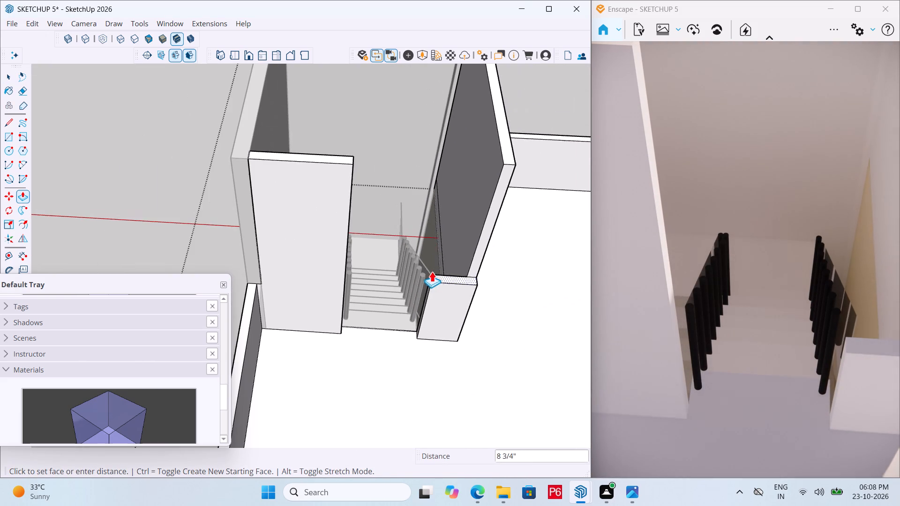
click(326, 156)
Save the model with the raised walls around the stair opening.
middle_drag(281, 192, 441, 211)
key(ctrl+s)
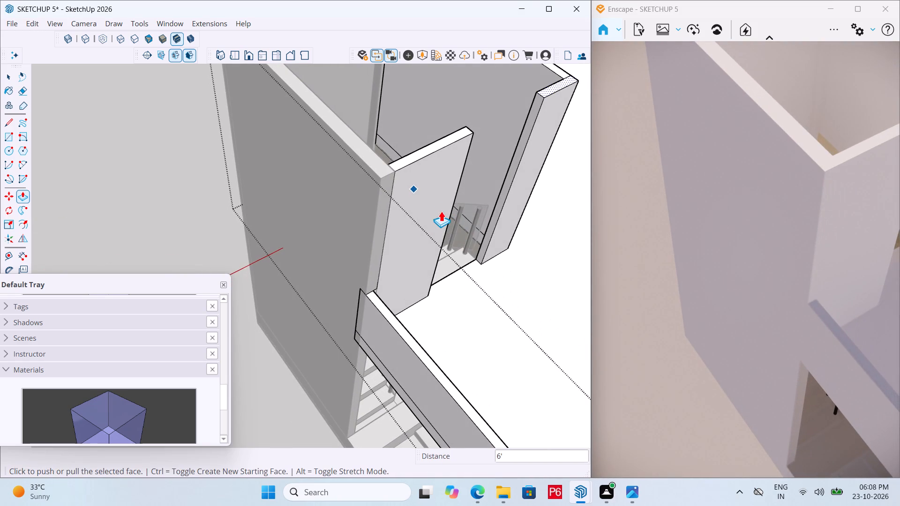
key(ctrl+s)
key(ctrl+s)
key(ctrl+s)
key(ctrl+s)
key(ctrl+s)
key(ctrl+s)
key(ctrl+s)
key(ctrl+s)
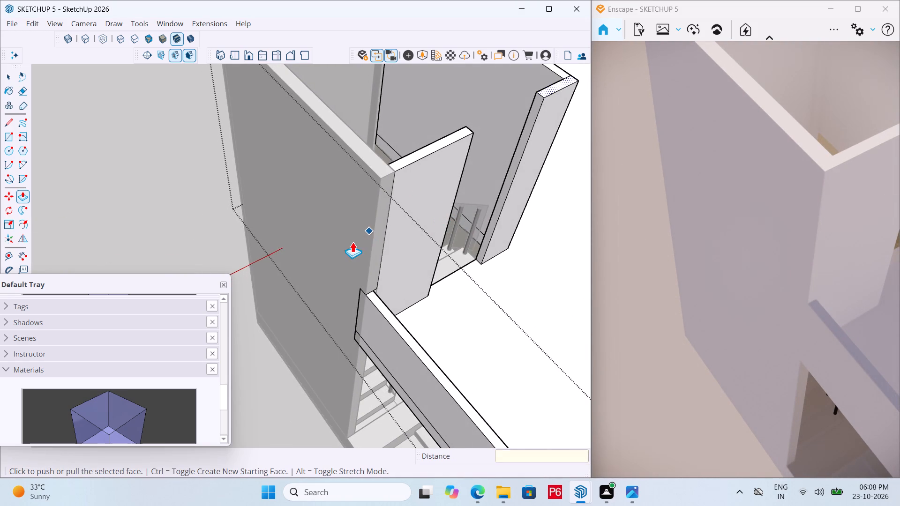
Close the parapet group after checking the raised stair enclosure from above the roof.
scroll(352, 242, down, 7)
middle_drag(350, 234, 237, 128)
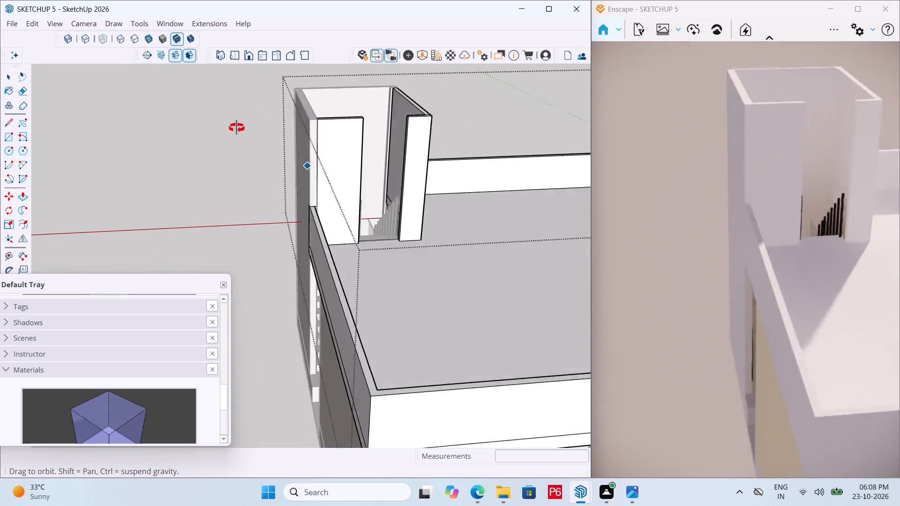
middle_drag(237, 128, 228, 264)
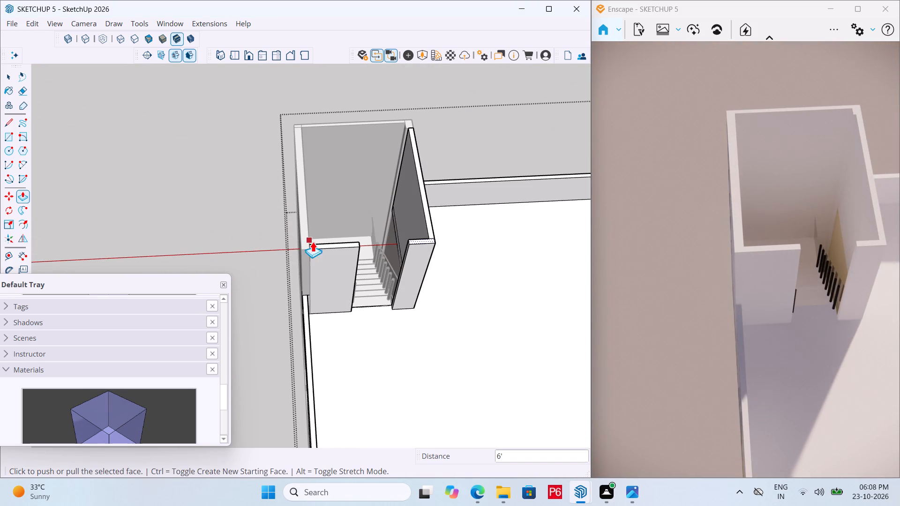
key(space)
double_click(246, 209)
Open the parapet group and erase the leftover vertical edge on the raised stair wall face near the corner.
middle_drag(384, 156, 537, 100)
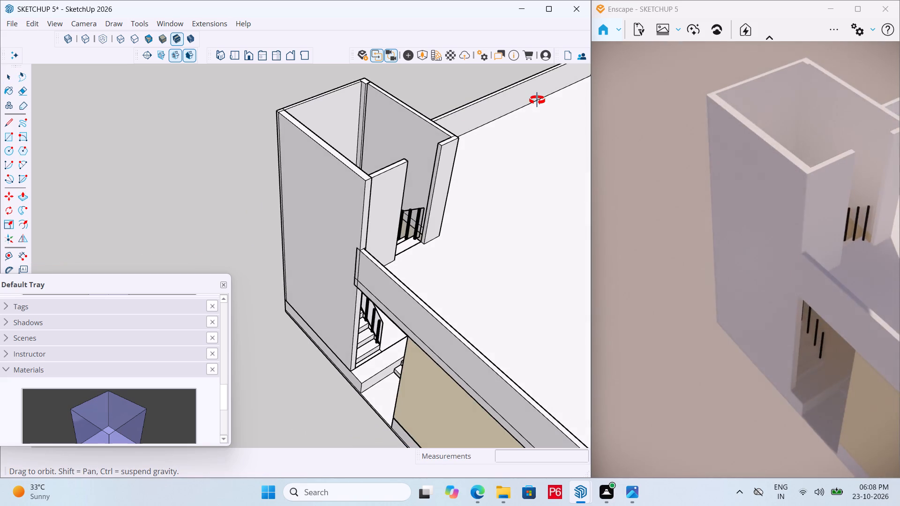
middle_drag(537, 100, 181, 133)
scroll(410, 208, up, 2)
middle_drag(411, 208, 344, 121)
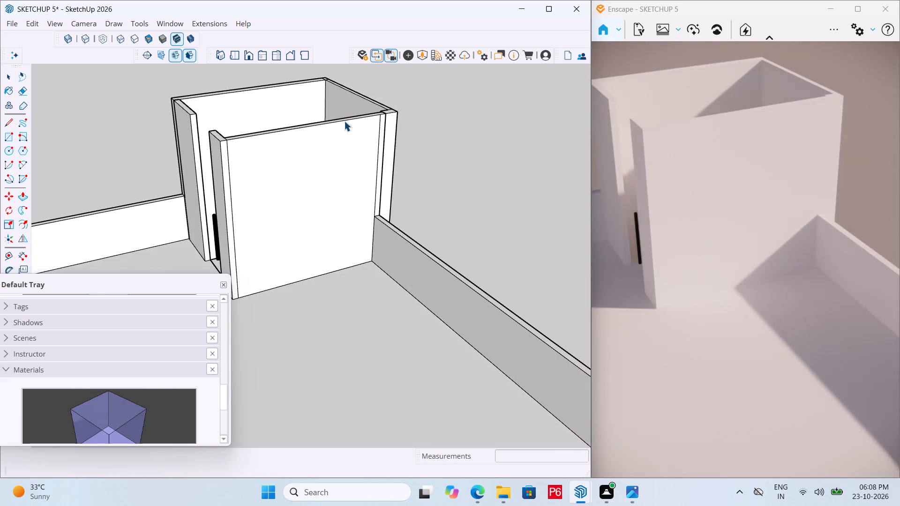
scroll(344, 121, up, 3)
triple_click(376, 131)
double_click(384, 125)
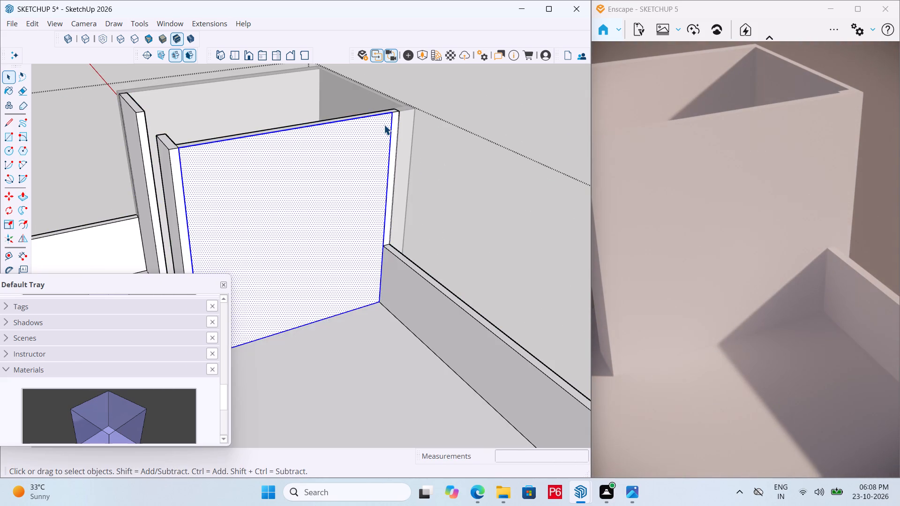
scroll(411, 124, up, 5)
middle_drag(362, 131, 335, 201)
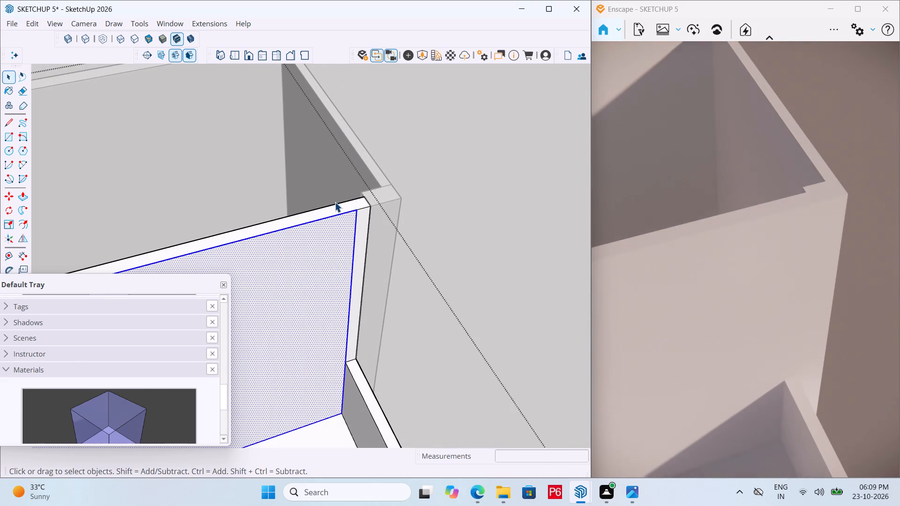
key(e)
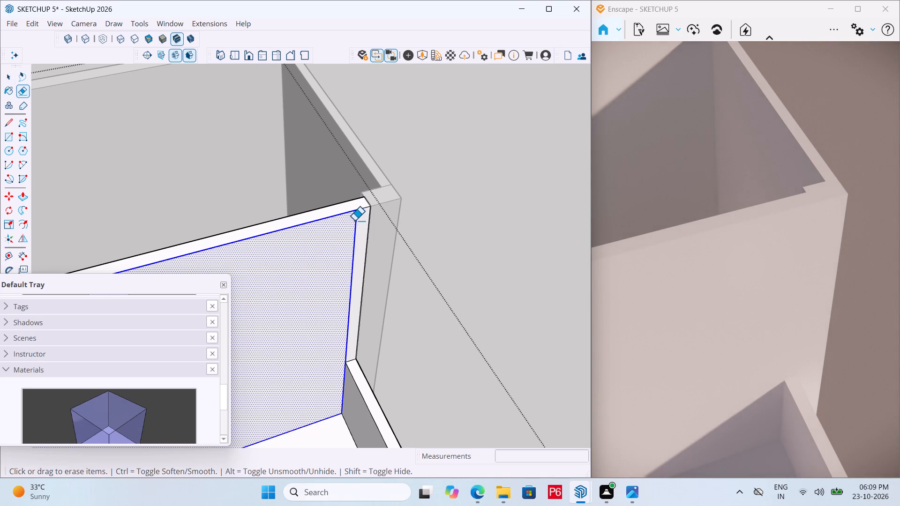
double_click(357, 223)
Inspect the stair enclosure from all sides for leftover edges and close the parapet group.
scroll(310, 235, down, 3)
middle_drag(309, 245, 313, 251)
middle_drag(315, 253, 770, 282)
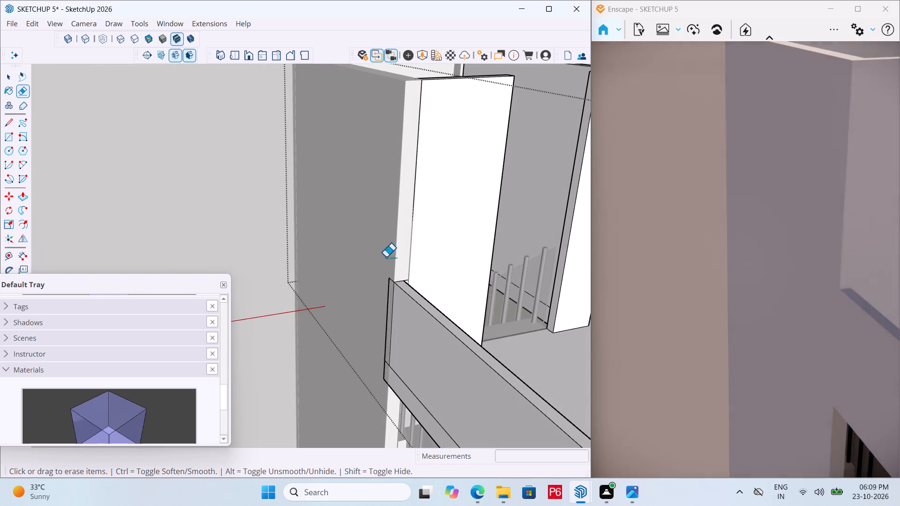
scroll(306, 295, down, 6)
middle_drag(389, 305, 857, 362)
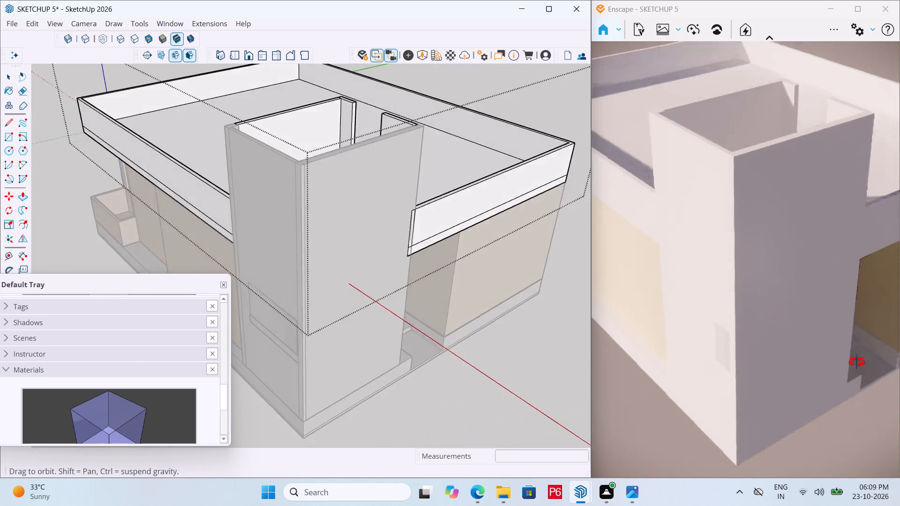
middle_drag(857, 362, 899, 358)
middle_drag(862, 379, 745, 259)
middle_drag(789, 391, 745, 259)
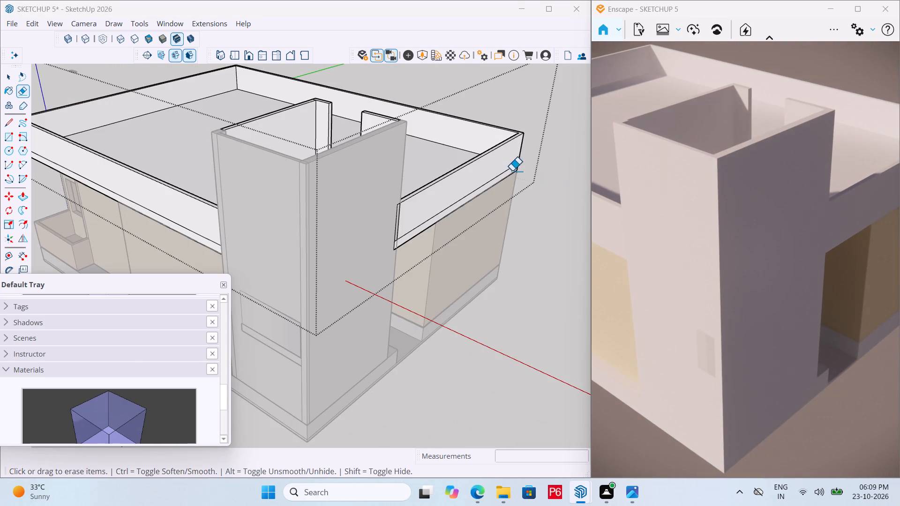
middle_drag(489, 184, 232, 289)
middle_drag(456, 195, 399, 207)
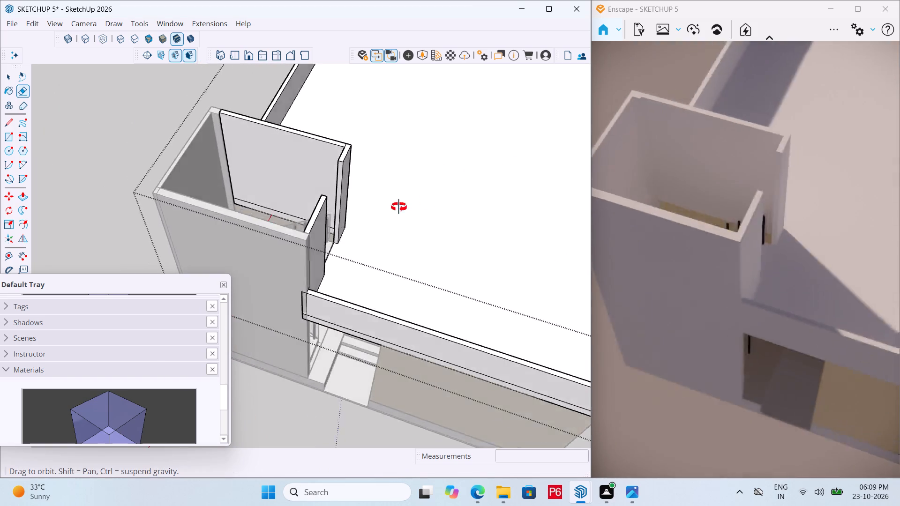
middle_drag(399, 207, 275, 216)
middle_drag(522, 136, 176, 203)
middle_drag(565, 158, 516, 156)
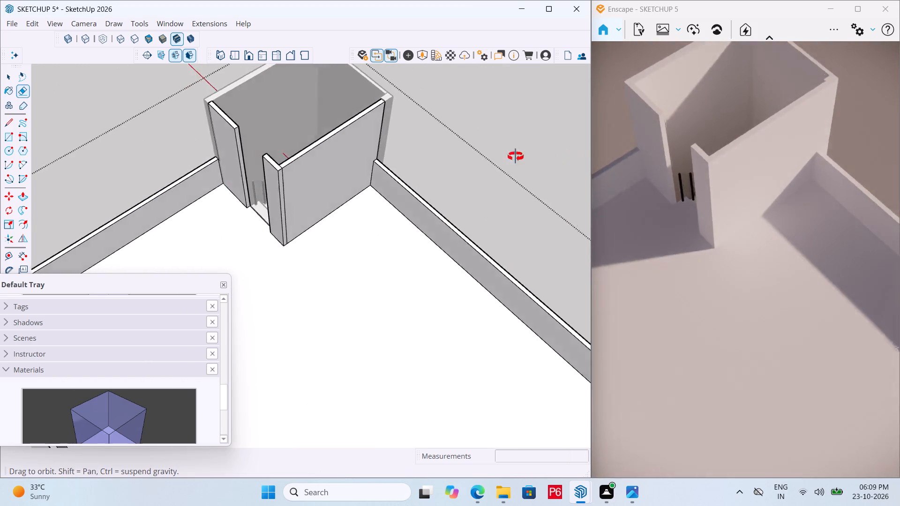
middle_drag(516, 156, 369, 127)
key(space)
click(472, 159)
Open the stair wall group and erase the vertical and top seam edges at the corner adjoining the parapet wall.
scroll(521, 126, up, 5)
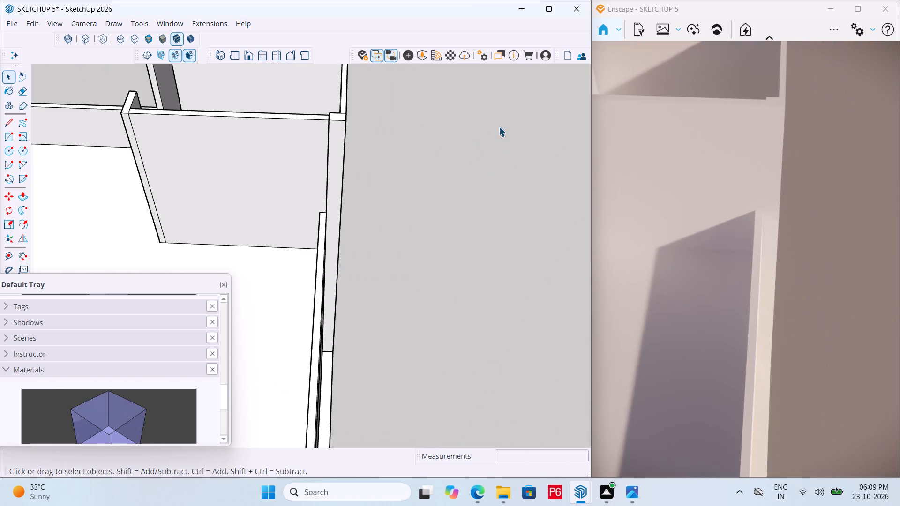
middle_drag(499, 127, 370, 101)
middle_drag(261, 112, 220, 147)
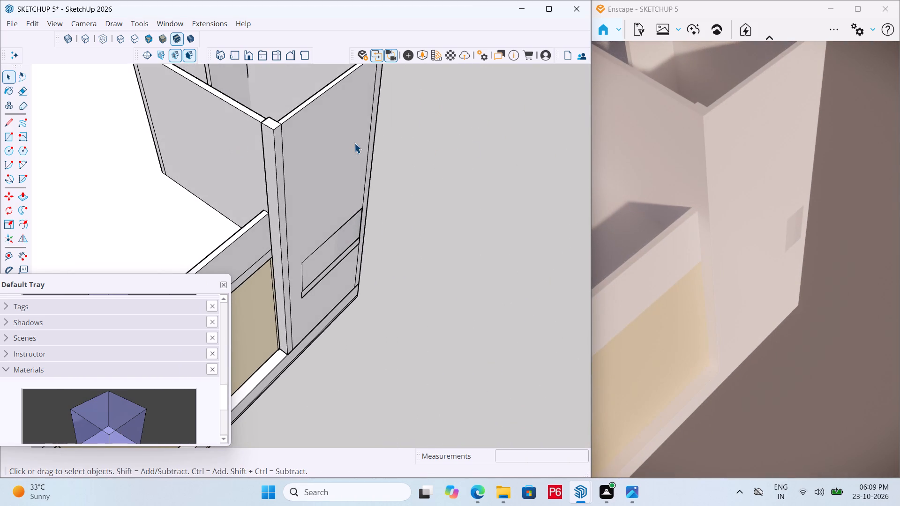
click(331, 127)
double_click(330, 127)
scroll(277, 135, up, 5)
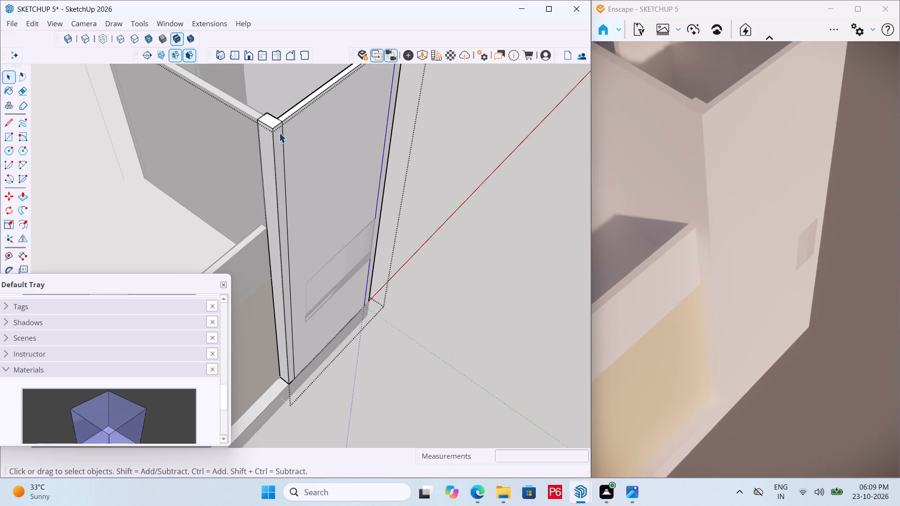
scroll(280, 132, up, 5)
key(e)
click(280, 131)
click(284, 129)
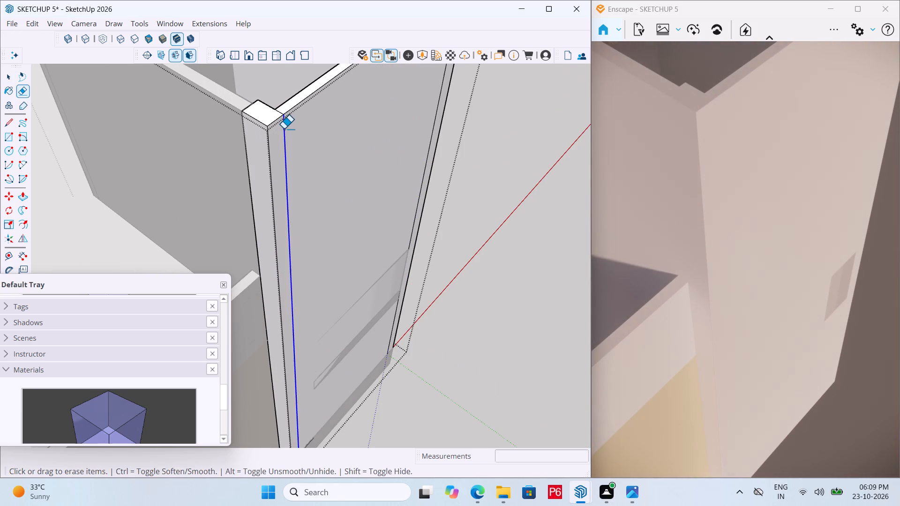
middle_drag(281, 116, 272, 199)
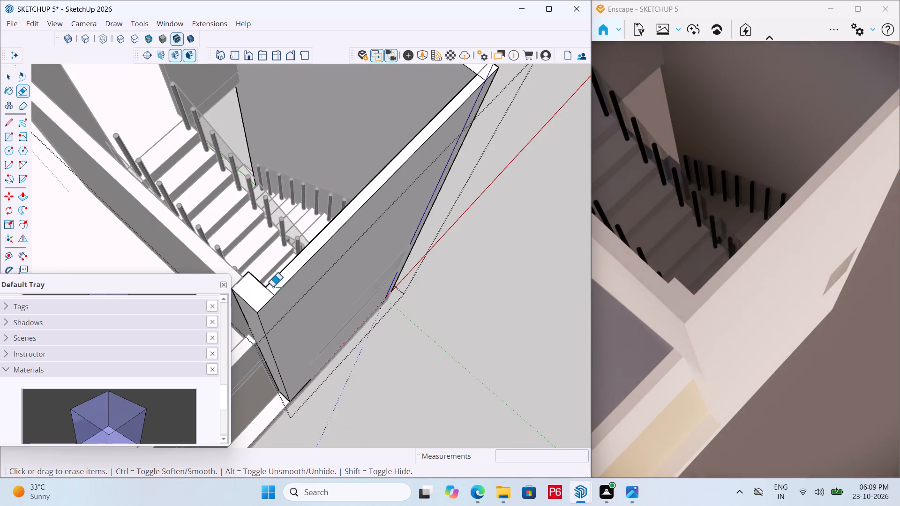
click(270, 291)
Erase the seam edges across the wall top at the stair enclosure's outer corner.
middle_drag(279, 267, 684, 336)
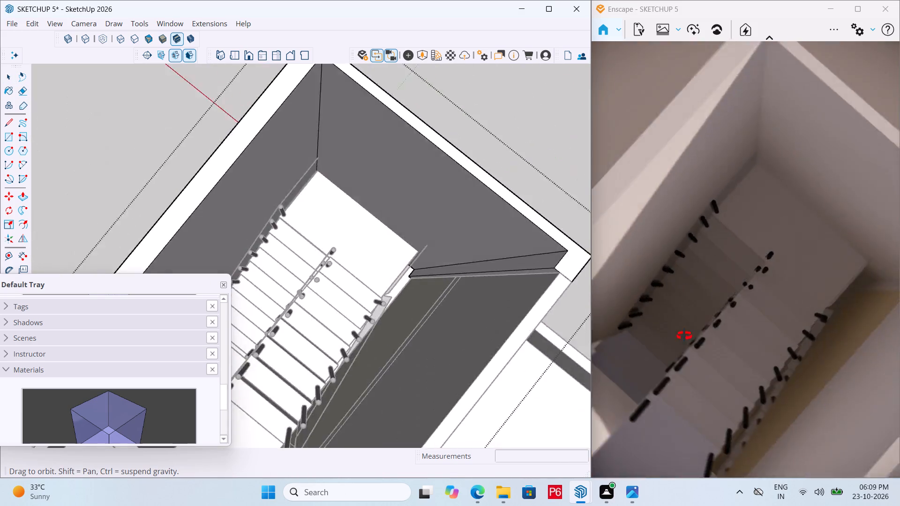
middle_drag(684, 336, 893, 261)
scroll(469, 269, down, 8)
middle_drag(427, 205, 622, 146)
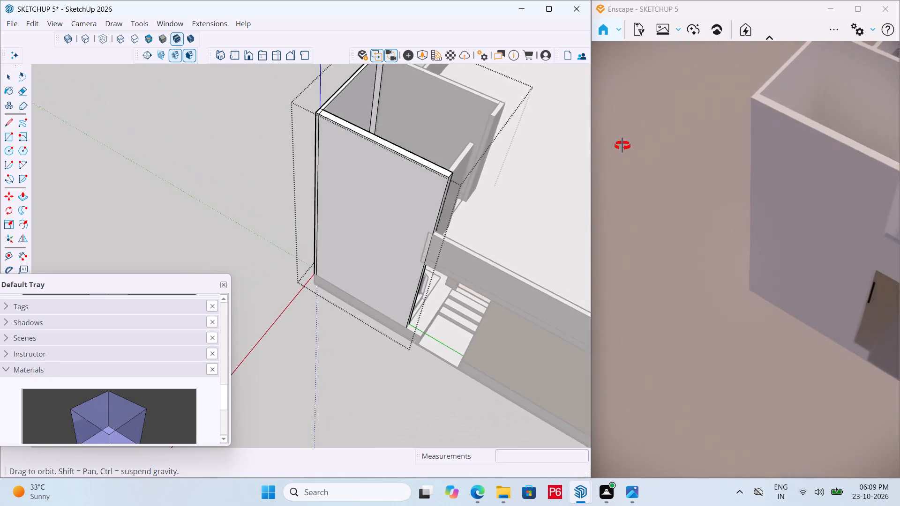
middle_drag(622, 146, 173, 176)
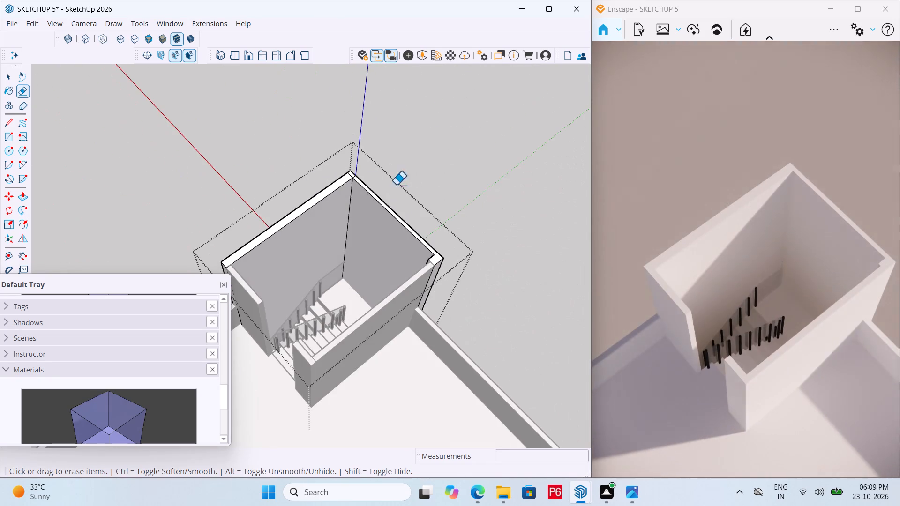
scroll(419, 191, down, 3)
middle_drag(417, 198, 113, 191)
scroll(316, 258, up, 17)
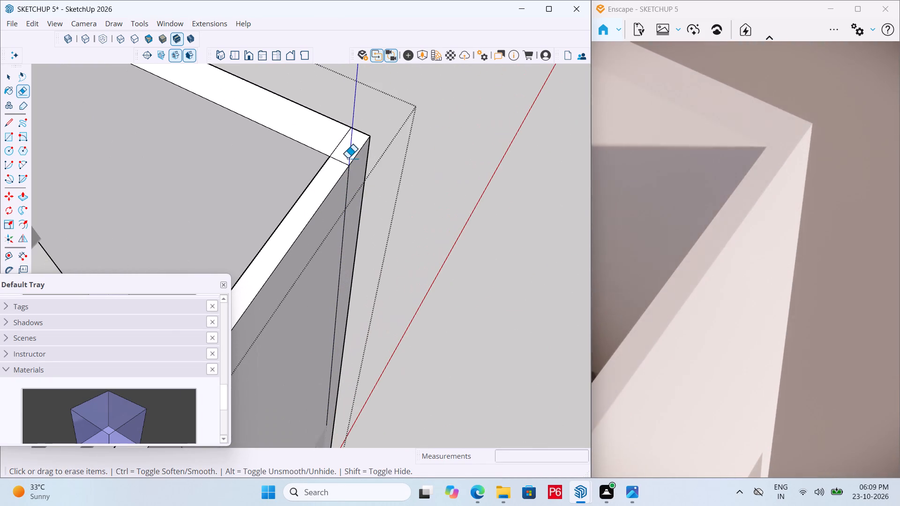
drag(334, 166, 340, 161)
click(340, 160)
drag(340, 149, 338, 143)
Erase the vertical seam edges on both outer wall faces beside the stair enclosure's outer corner.
scroll(351, 124, down, 6)
middle_drag(382, 197, 279, 128)
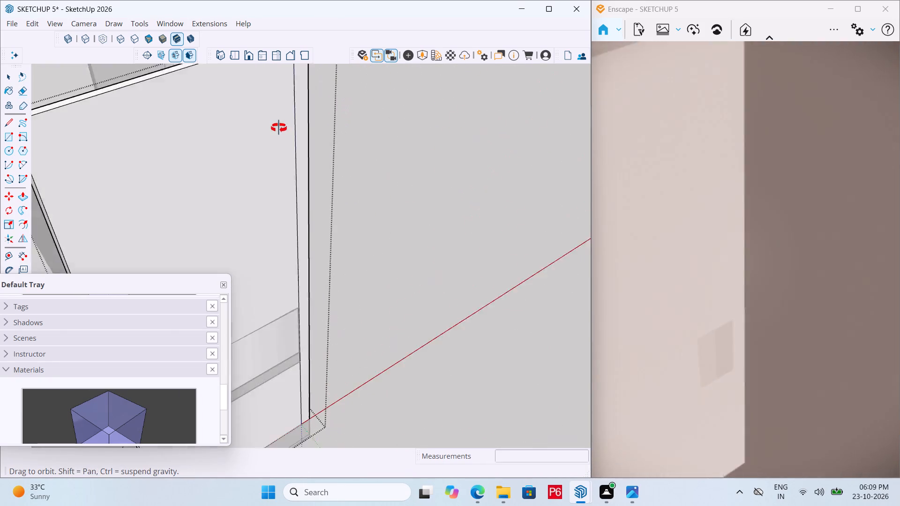
middle_drag(279, 128, 285, 128)
scroll(287, 129, up, 4)
drag(298, 127, 307, 123)
scroll(336, 179, down, 6)
middle_drag(368, 153, 358, 153)
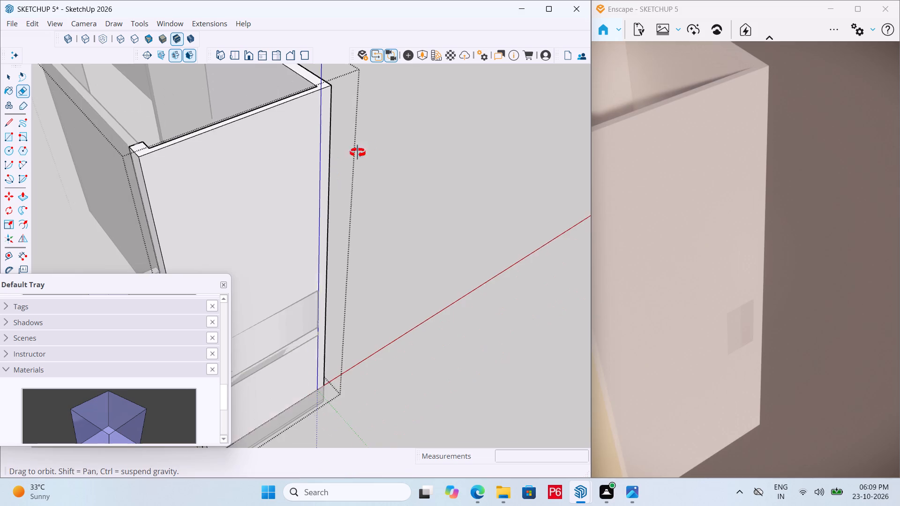
middle_drag(358, 153, 89, 162)
scroll(287, 173, down, 5)
middle_drag(270, 169, 163, 162)
scroll(238, 120, up, 4)
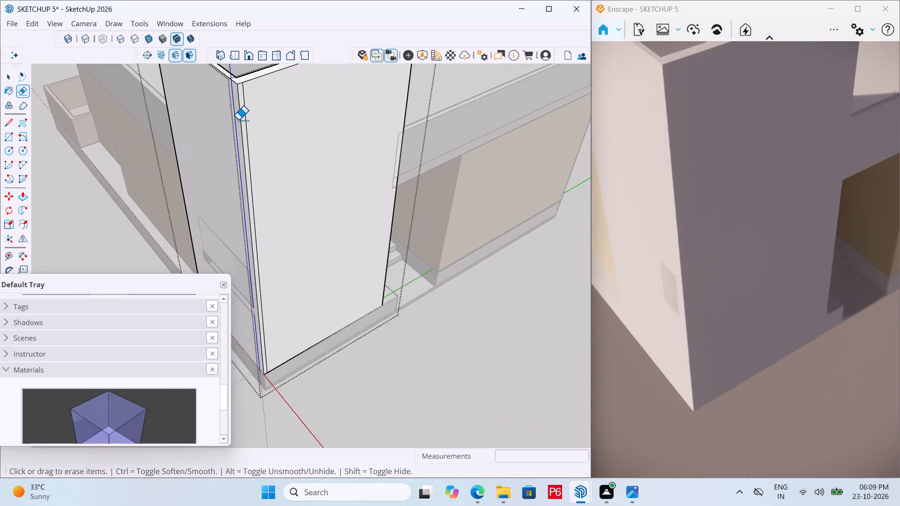
scroll(238, 120, up, 7)
drag(234, 103, 232, 97)
click(232, 97)
Save the model with the cleaned-up stair walls.
scroll(284, 189, down, 7)
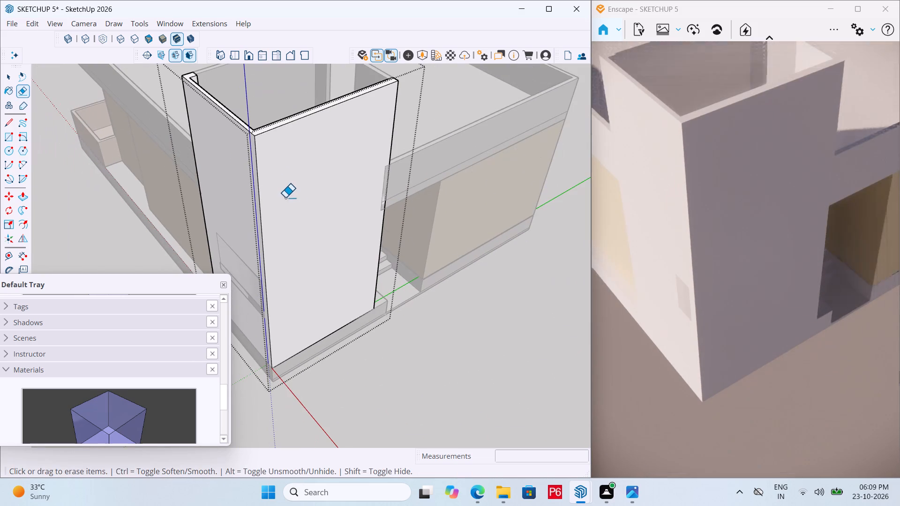
key(ctrl+s)
key(ctrl+s)
key(ctrl+s)
key(ctrl+s)
key(ctrl+s)
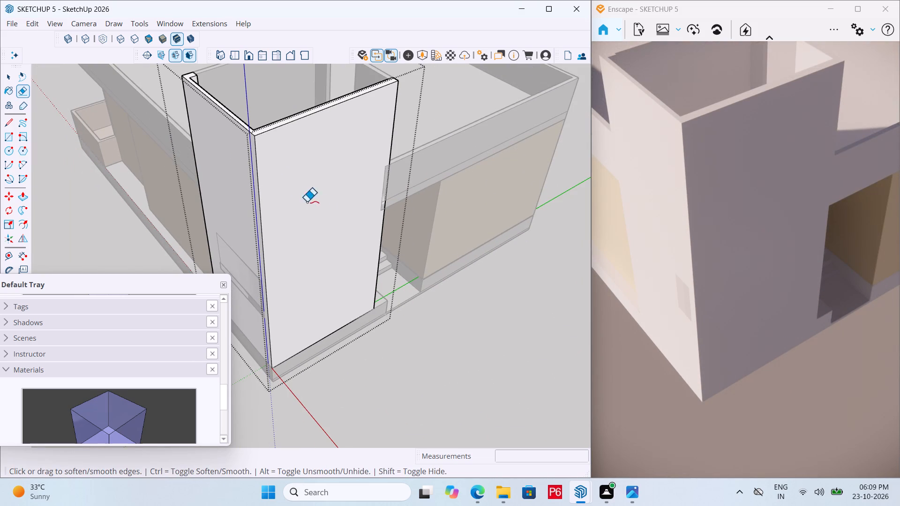
key(ctrl+s)
key(ctrl+s)
Close the stair wall group and save the model again.
scroll(412, 226, down, 5)
middle_drag(411, 216, 185, 201)
scroll(442, 224, up, 1)
middle_drag(442, 224, 275, 181)
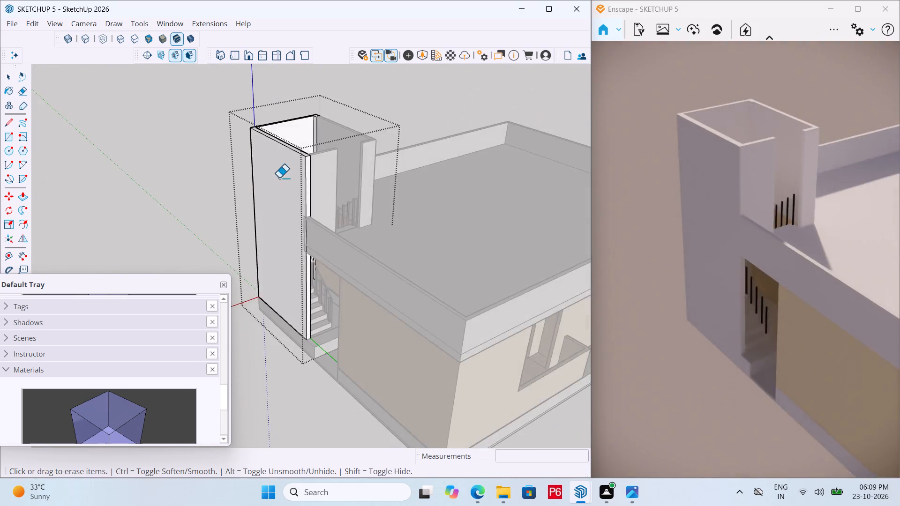
scroll(335, 168, up, 11)
middle_drag(276, 181, 453, 181)
scroll(452, 157, down, 3)
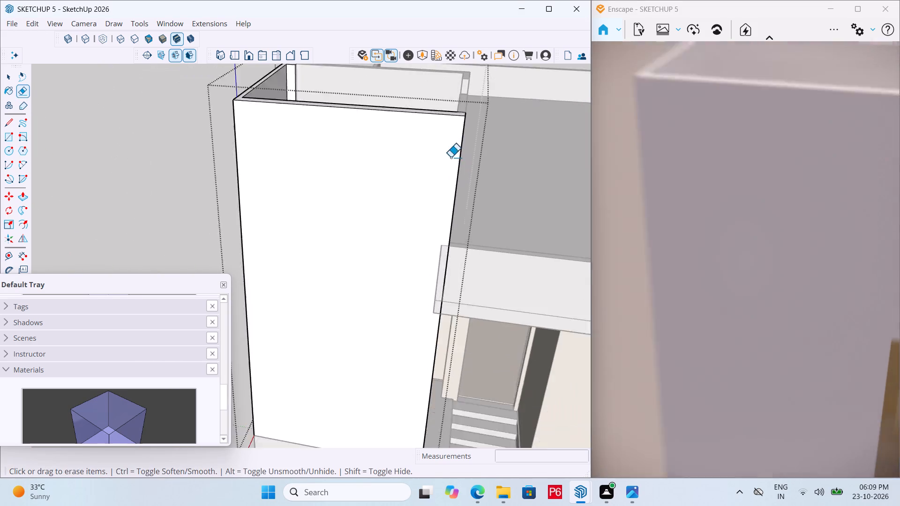
scroll(450, 157, down, 4)
key(space)
double_click(246, 181)
key(ctrl+s)
key(ctrl+s)
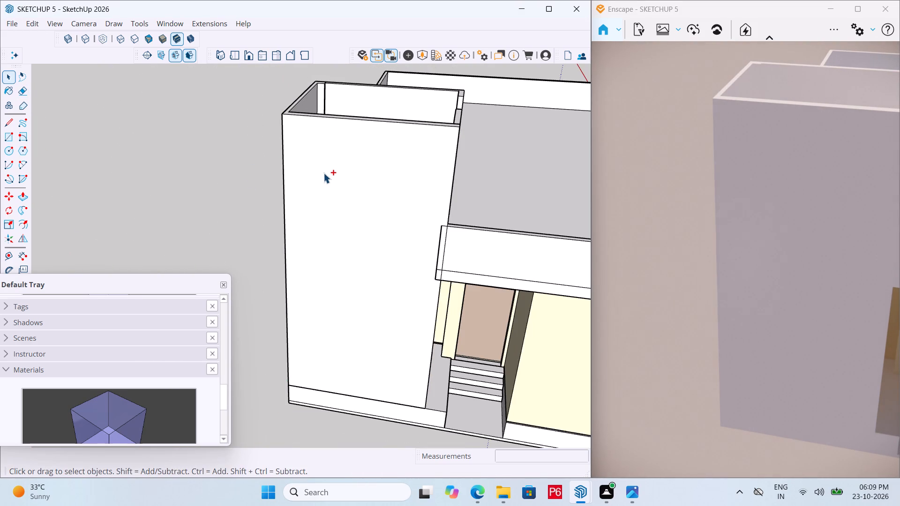
key(ctrl+s)
key(ctrl+s)
key(ctrl+s)
Open the parapet group and push the upper part of the parapet end overlapping the stair wall back 4".
scroll(481, 246, up, 1)
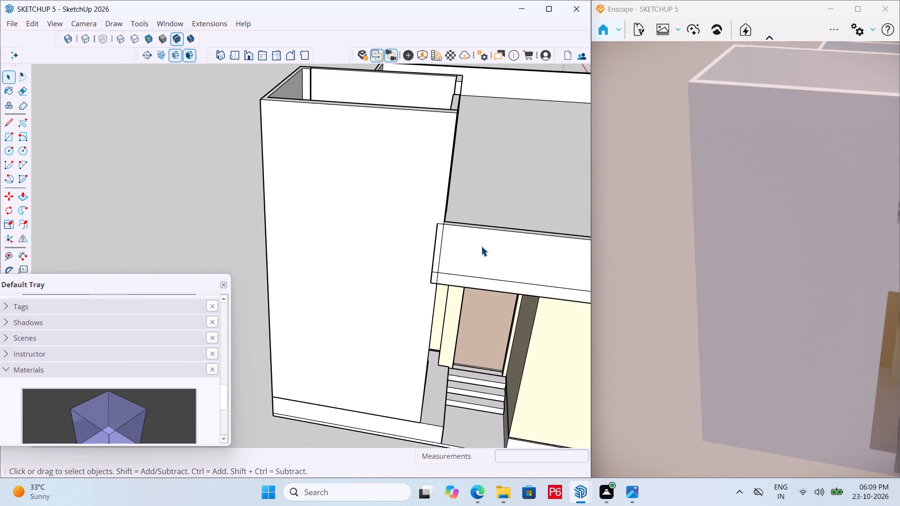
click(478, 236)
scroll(453, 232, up, 4)
double_click(459, 223)
middle_drag(403, 205, 376, 205)
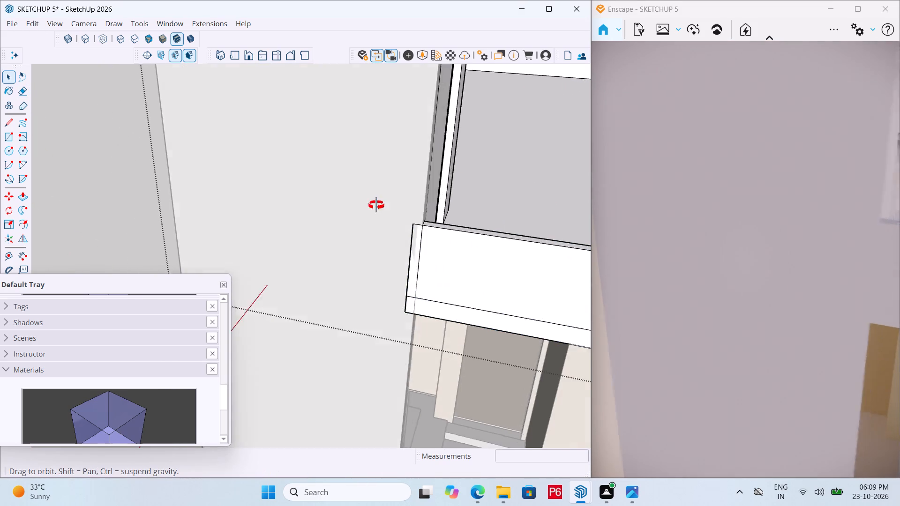
middle_drag(376, 205, 575, 238)
key(p)
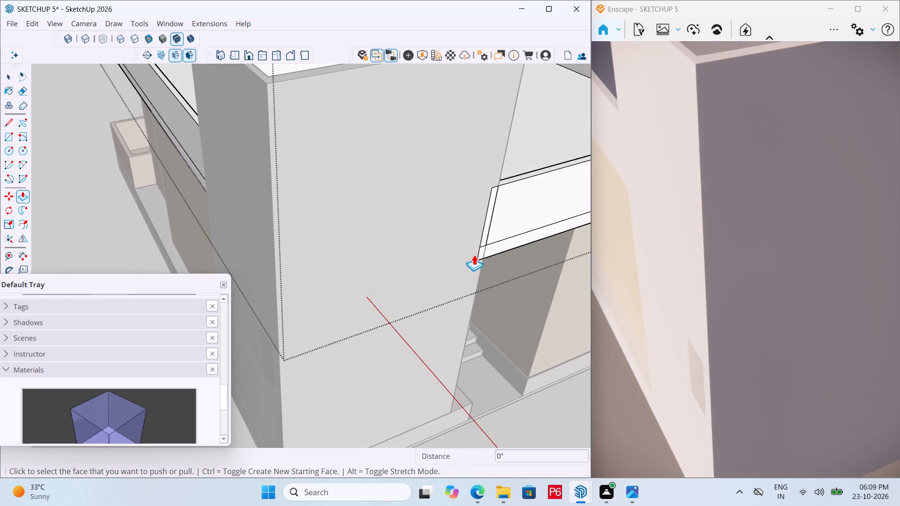
click(479, 225)
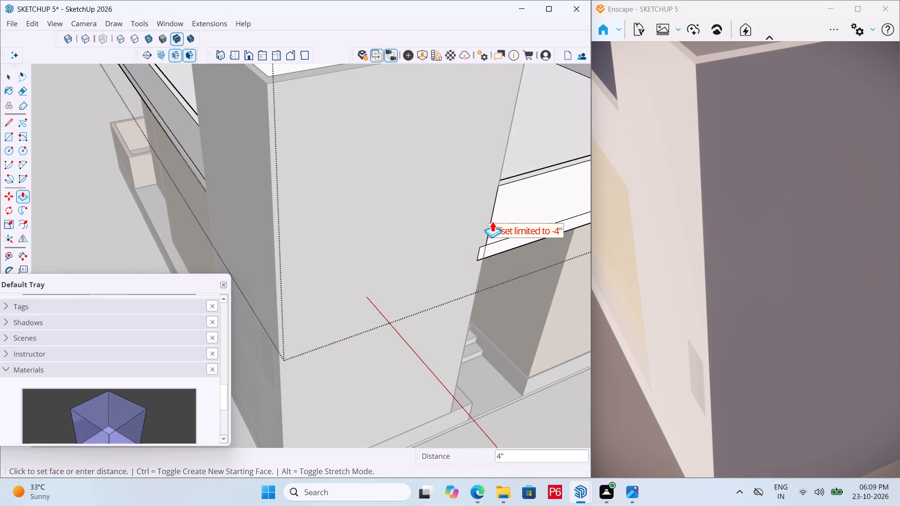
click(497, 196)
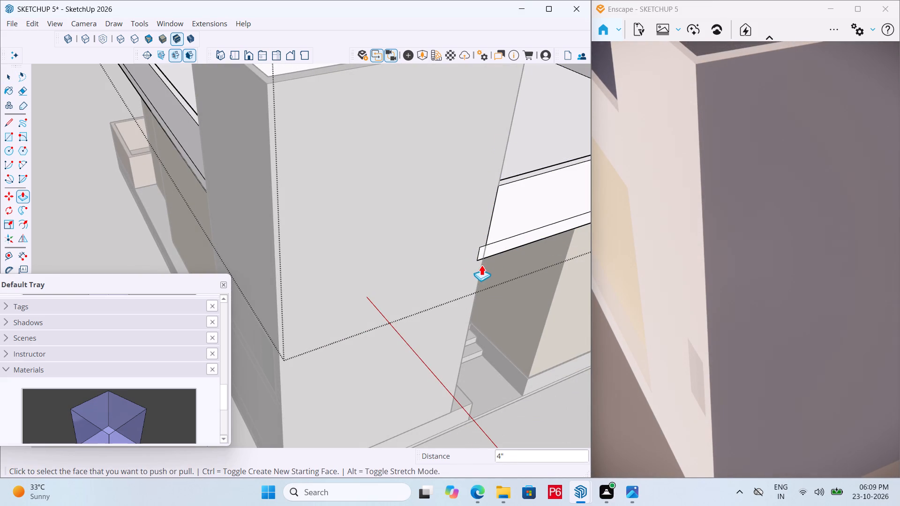
Push the lower strip of the same projecting parapet end back 4" and close the parapet group.
click(478, 251)
click(485, 247)
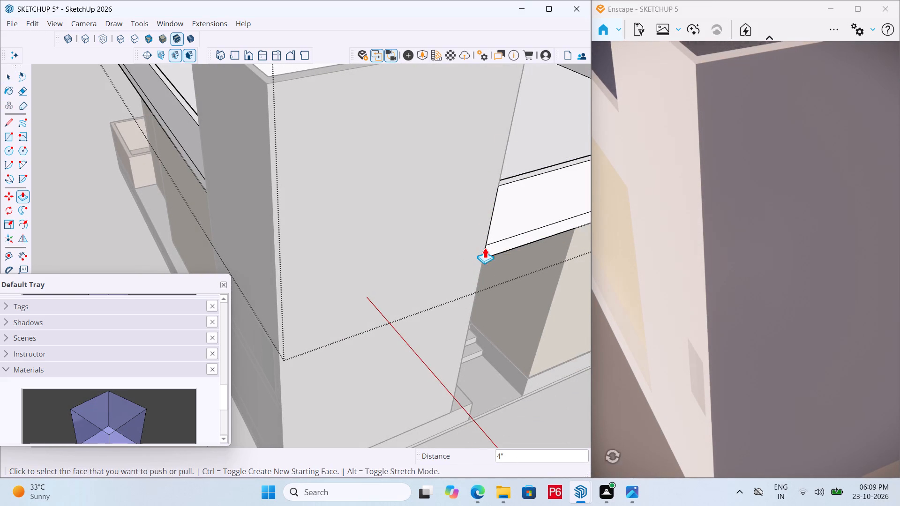
scroll(452, 192, down, 3)
middle_drag(367, 195, 344, 193)
scroll(345, 193, down, 1)
middle_drag(465, 185, 322, 165)
middle_drag(430, 185, 315, 182)
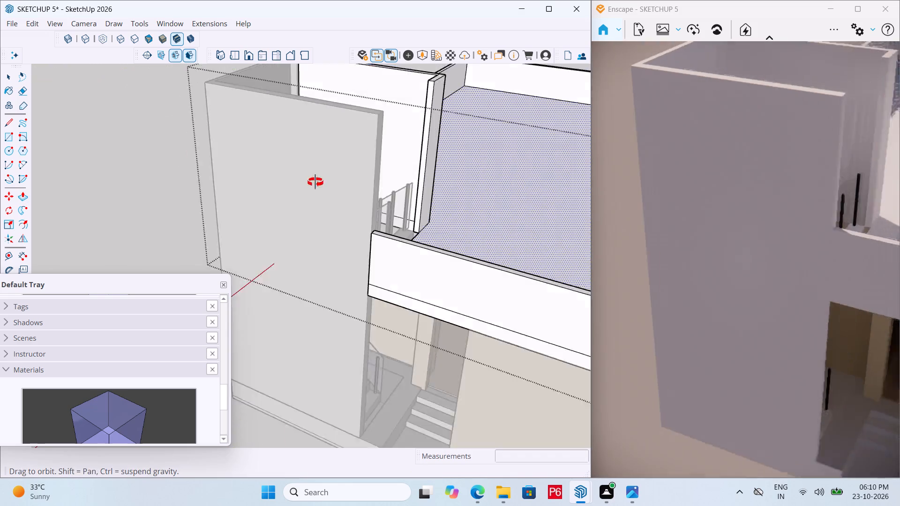
middle_drag(315, 182, 302, 182)
key(space)
double_click(166, 190)
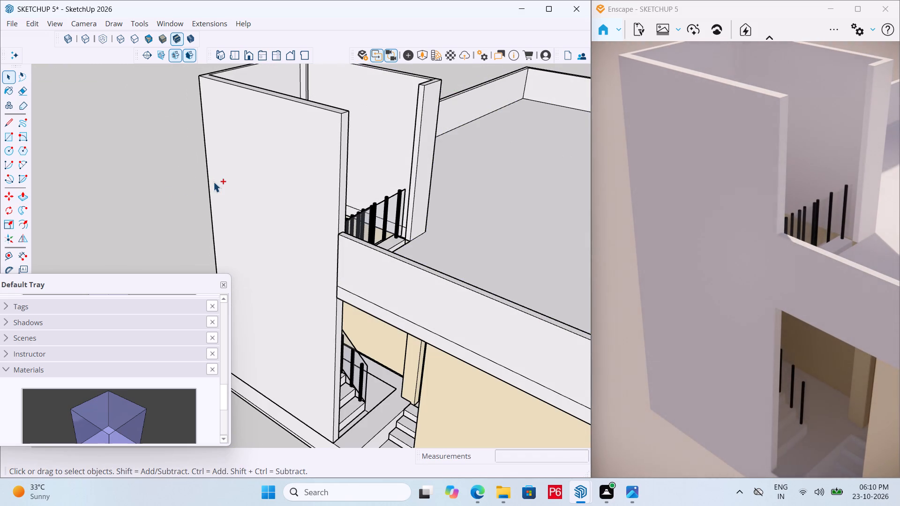
Save the model with the trimmed parapet.
key(ctrl+s)
key(ctrl+s)
key(ctrl+s)
ctrl+scroll(226, 174, down, 1)
key(ctrl+s)
key(ctrl+s)
key(ctrl+s)
key(ctrl+s)
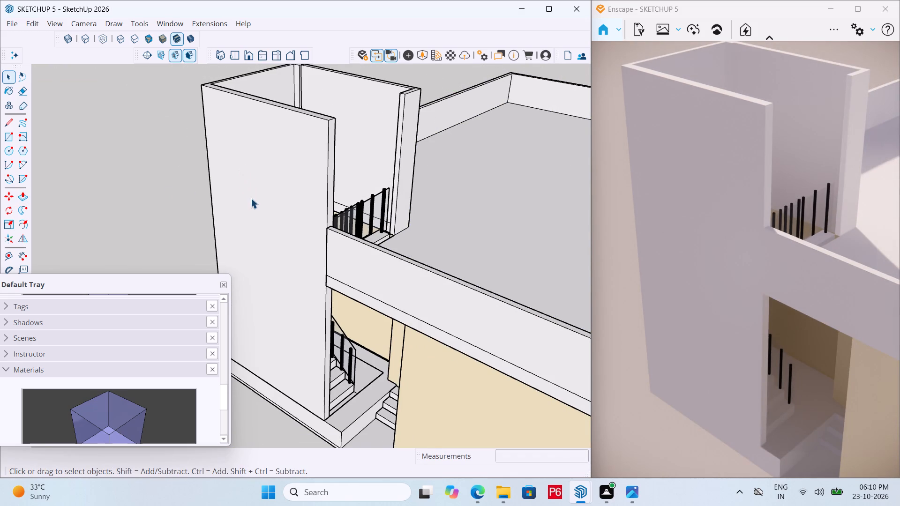
Examine the stair tower, front entrance steps and parapet from several angles.
scroll(251, 198, down, 3)
middle_drag(321, 330, 520, 250)
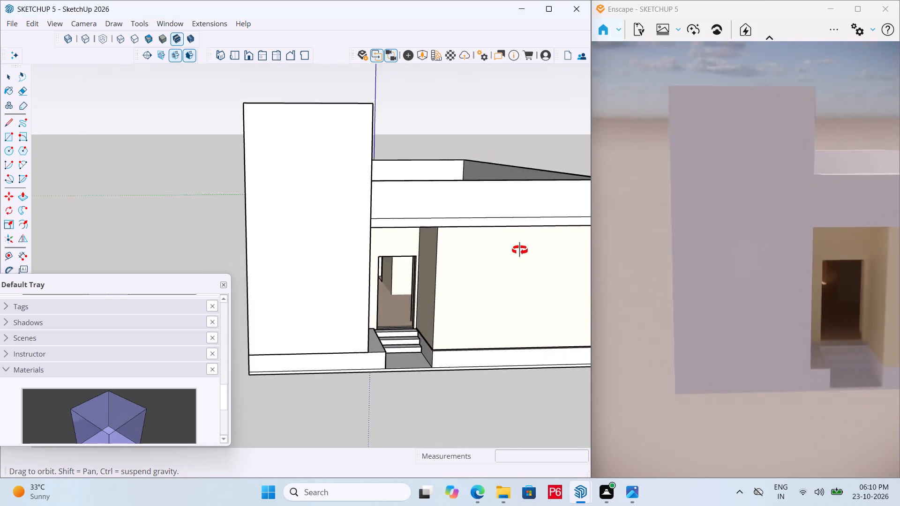
middle_drag(520, 250, 464, 245)
scroll(417, 387, up, 6)
middle_drag(368, 368, 337, 400)
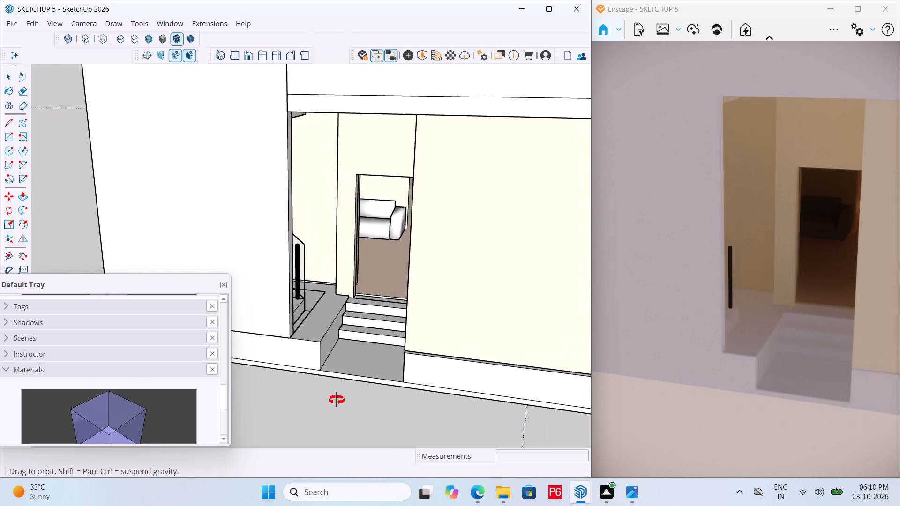
middle_drag(337, 400, 366, 380)
scroll(460, 347, down, 7)
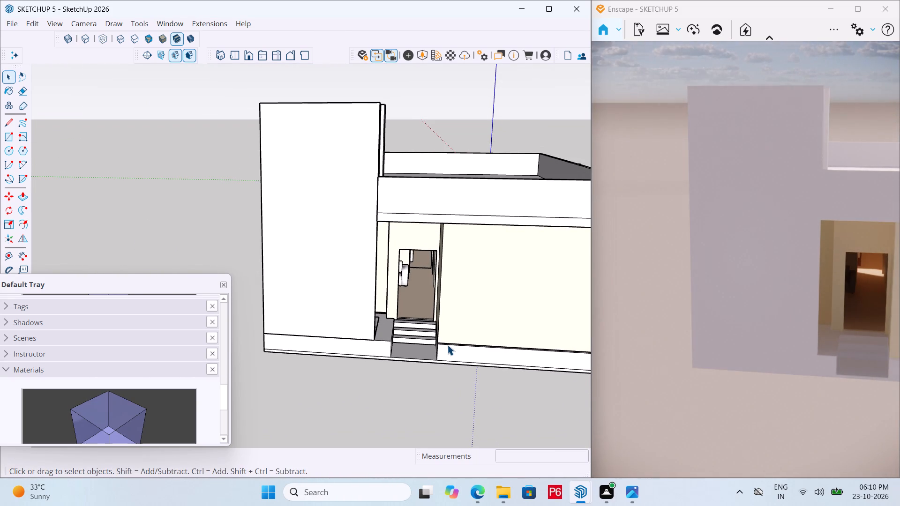
middle_drag(369, 346, 416, 405)
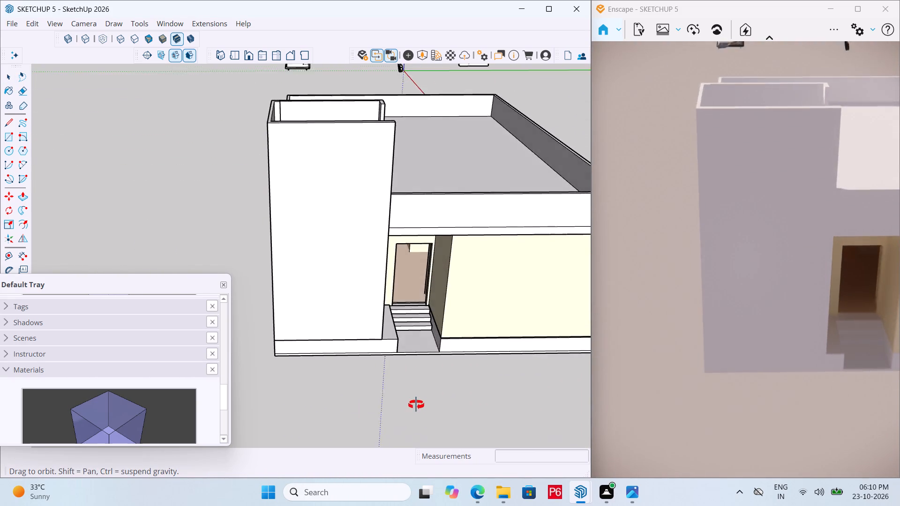
middle_drag(416, 405, 345, 402)
middle_click(163, 441)
Draw a 10' by 8' 1" rectangle across the tops of the stair enclosure walls and make it a group.
middle_drag(352, 258, 199, 353)
scroll(310, 128, up, 1)
key(r)
scroll(333, 74, up, 5)
click(283, 157)
scroll(354, 121, down, 2)
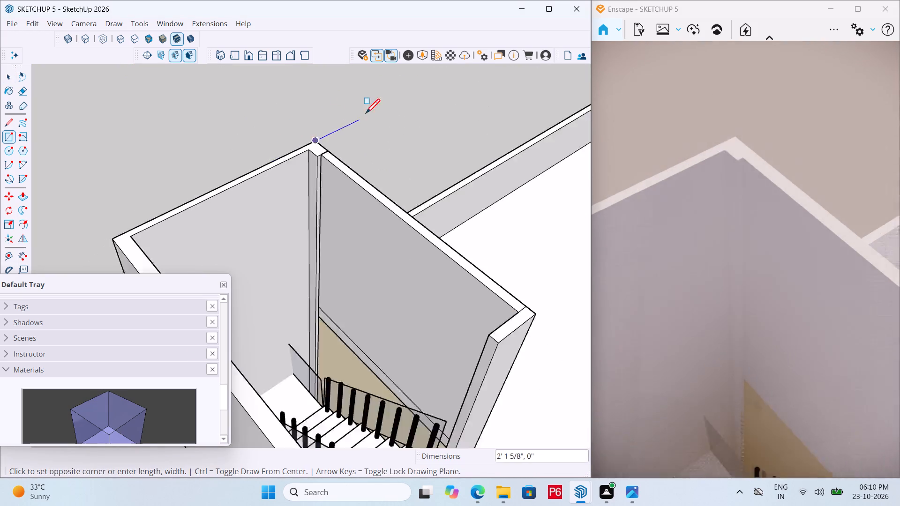
scroll(366, 115, down, 6)
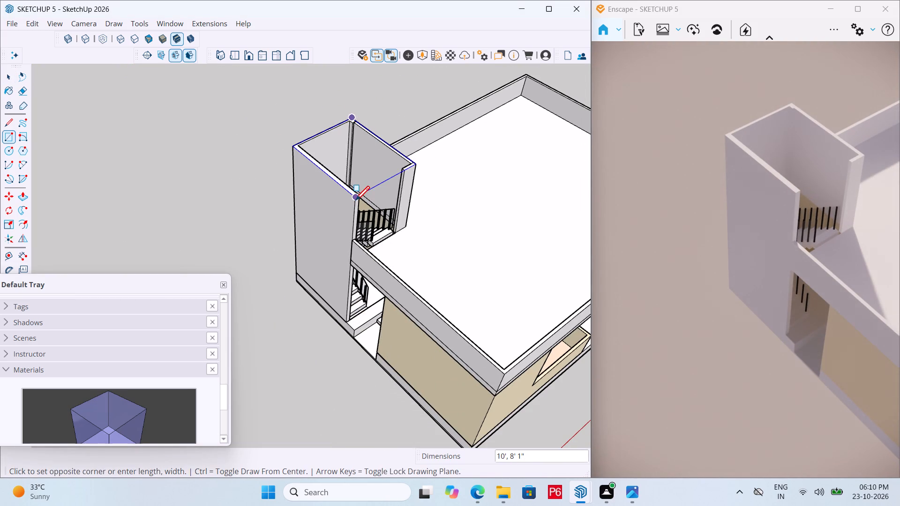
click(355, 201)
key(space)
double_click(356, 170)
right_click(356, 170)
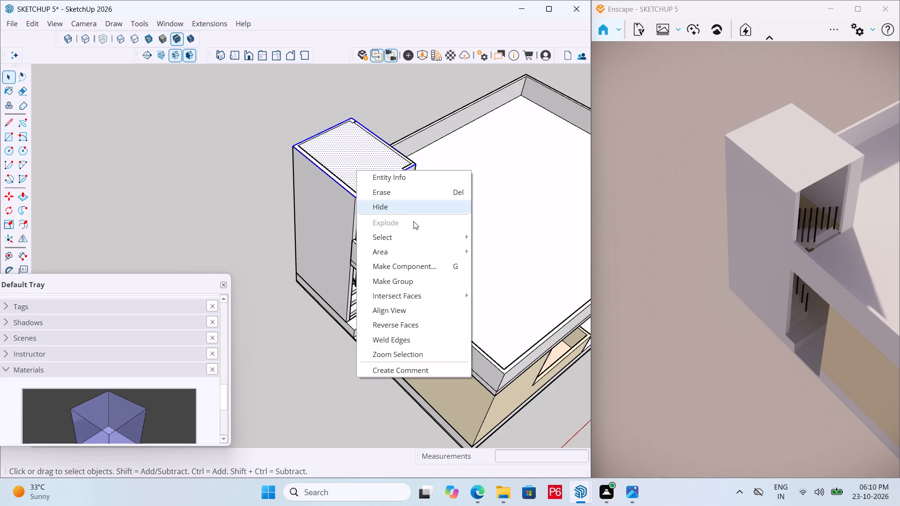
click(411, 280)
Open the stair roof group and extrude its face upward 6" into a slab.
double_click(364, 155)
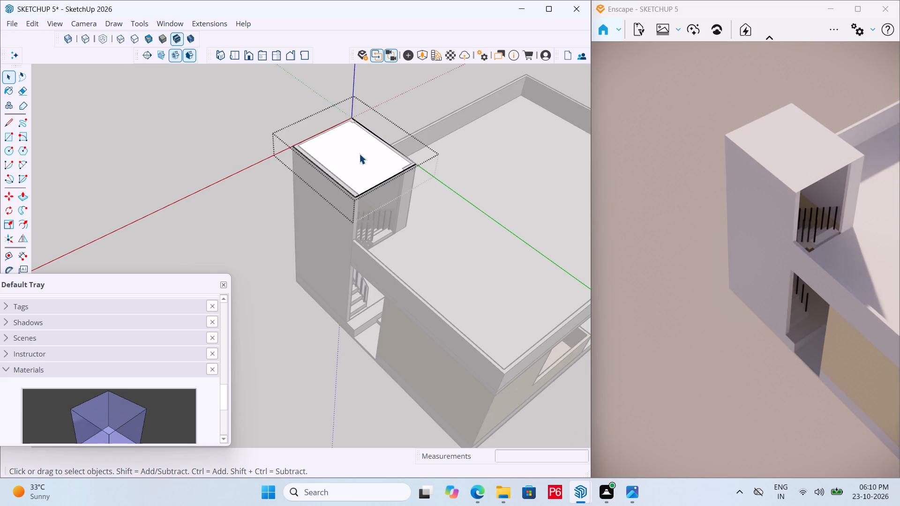
click(357, 153)
key(p)
click(357, 152)
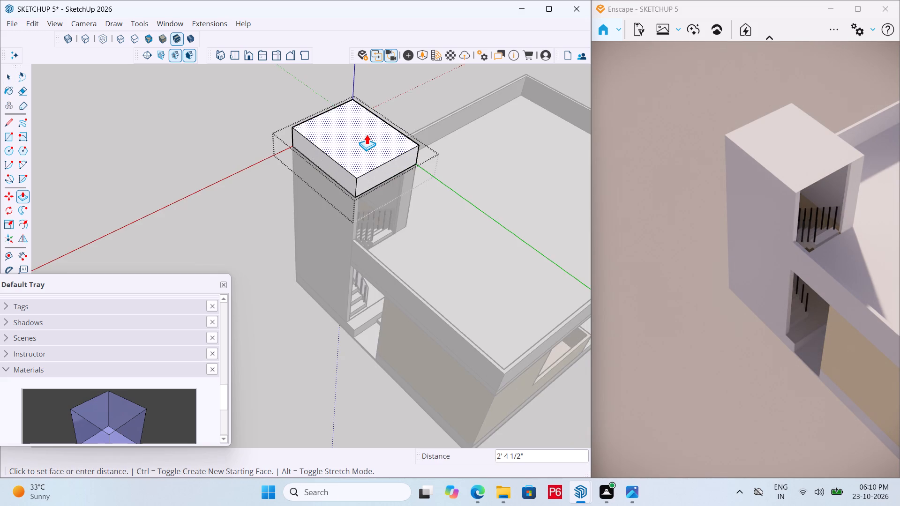
text(6")
key(Return)
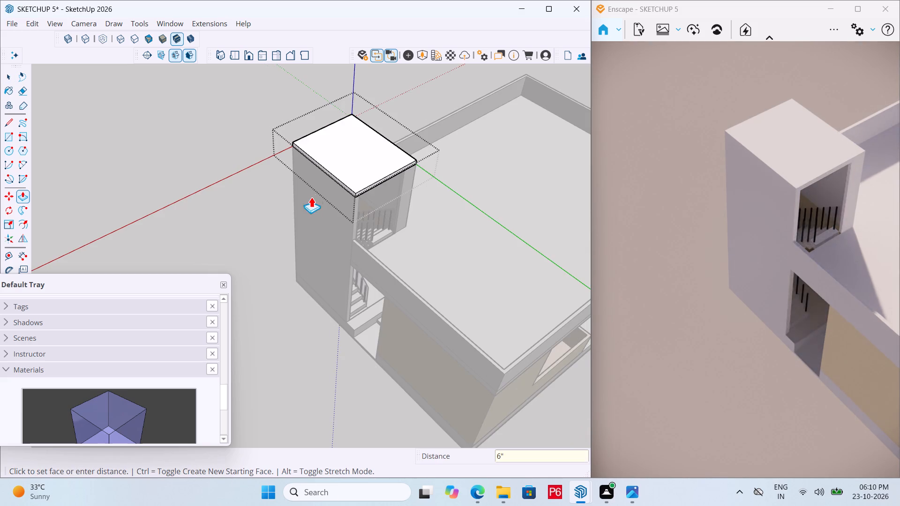
Split the slab's edge face above the stair opening with a 6" vertical line near its middle.
middle_drag(315, 192, 468, 67)
middle_drag(407, 110, 239, 99)
scroll(340, 126, up, 5)
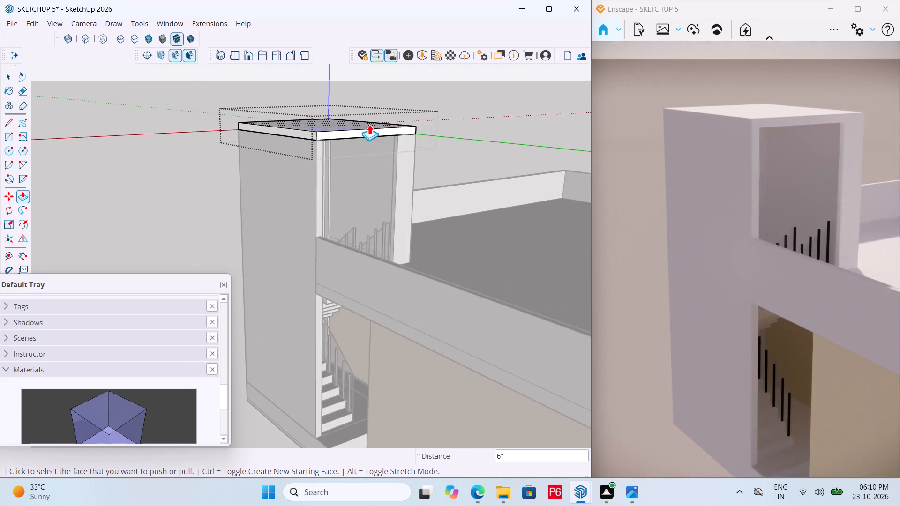
key(space)
scroll(369, 124, up, 3)
click(342, 138)
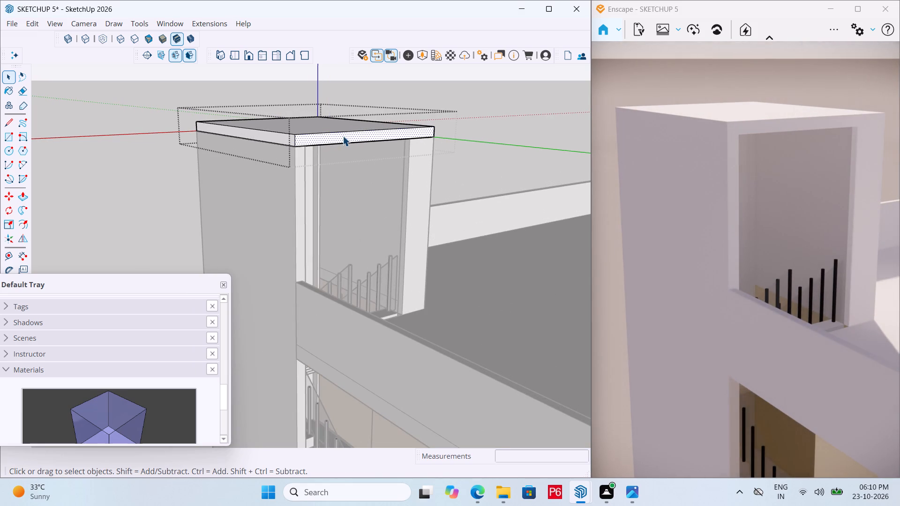
key(l)
scroll(355, 129, up, 5)
click(349, 133)
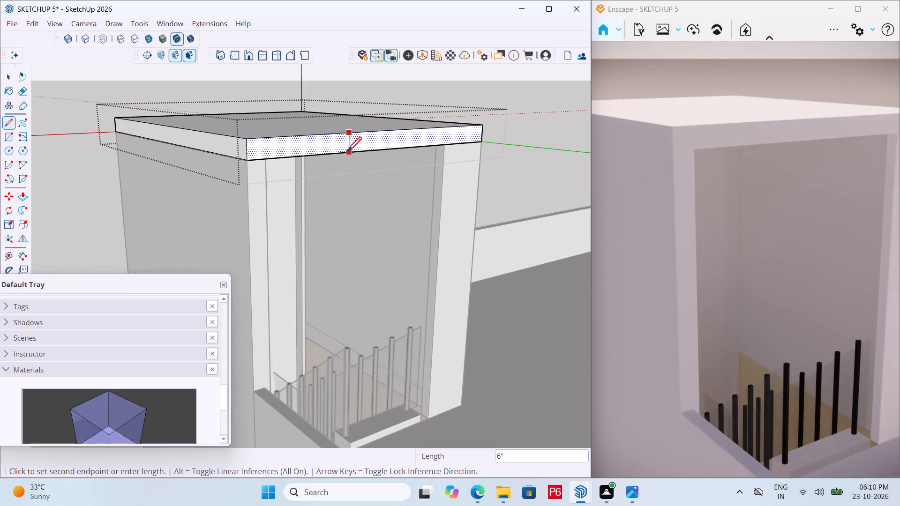
click(347, 153)
key(space)
Push/Pull the outer half of the split slab edge about 20' 13/16" to form a beam reaching the front parapet corner.
key(p)
click(309, 144)
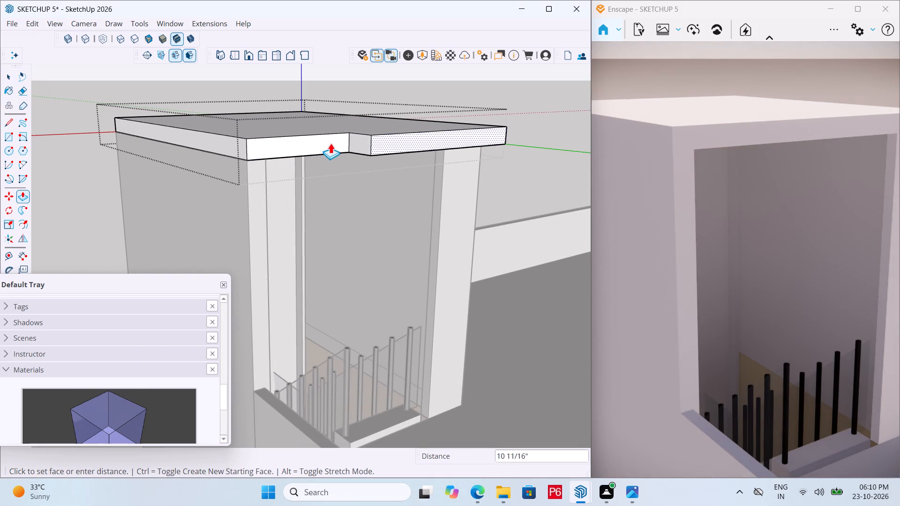
key(Escape)
click(310, 143)
scroll(357, 186, down, 5)
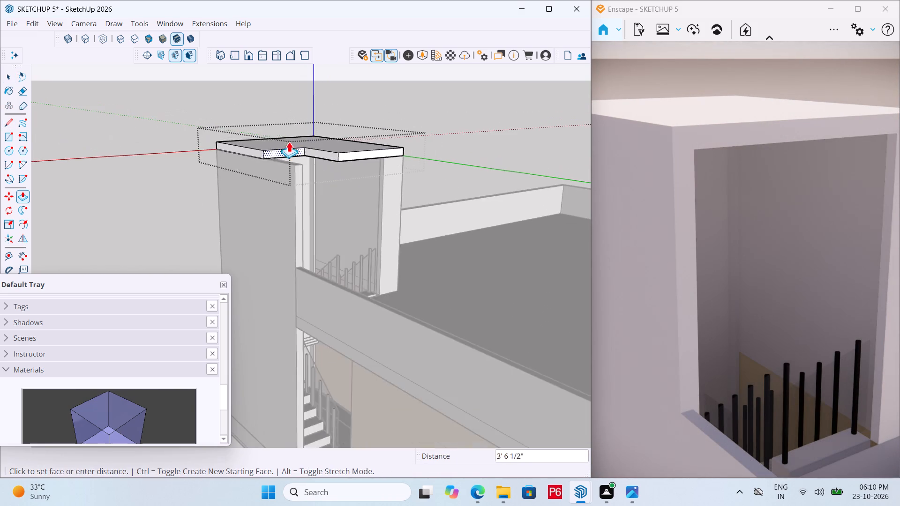
scroll(289, 141, down, 6)
click(478, 298)
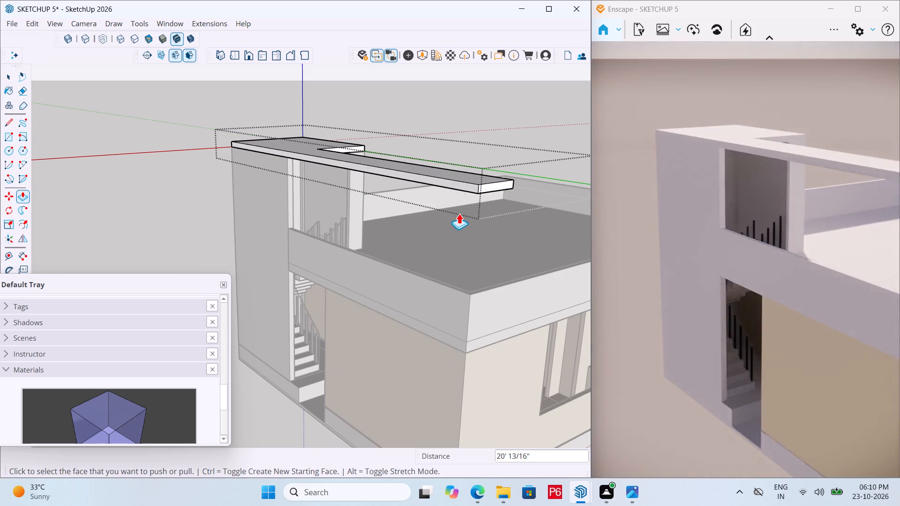
Use Push/Pull with a new starting face to mark off a short end segment of the beam, aligned with the parapet thickness.
middle_drag(463, 204, 435, 225)
click(463, 227)
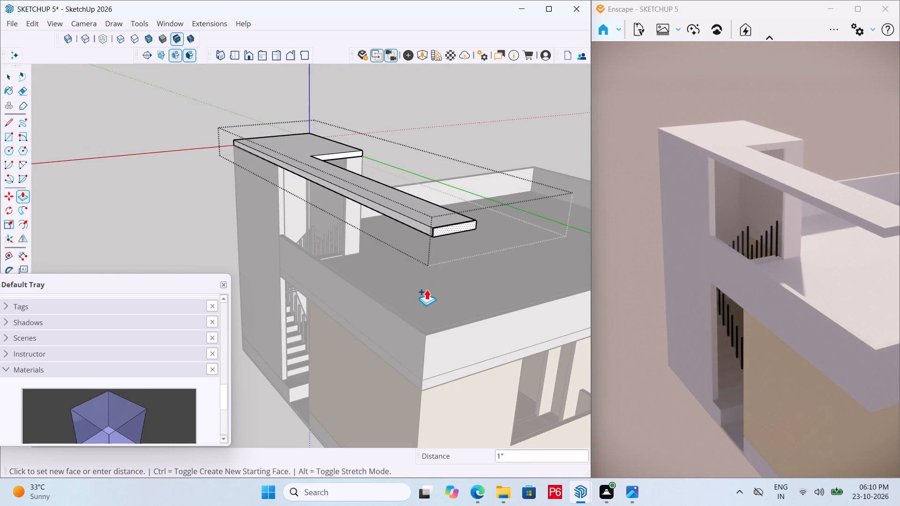
scroll(428, 298, up, 11)
scroll(409, 257, down, 6)
scroll(422, 296, up, 6)
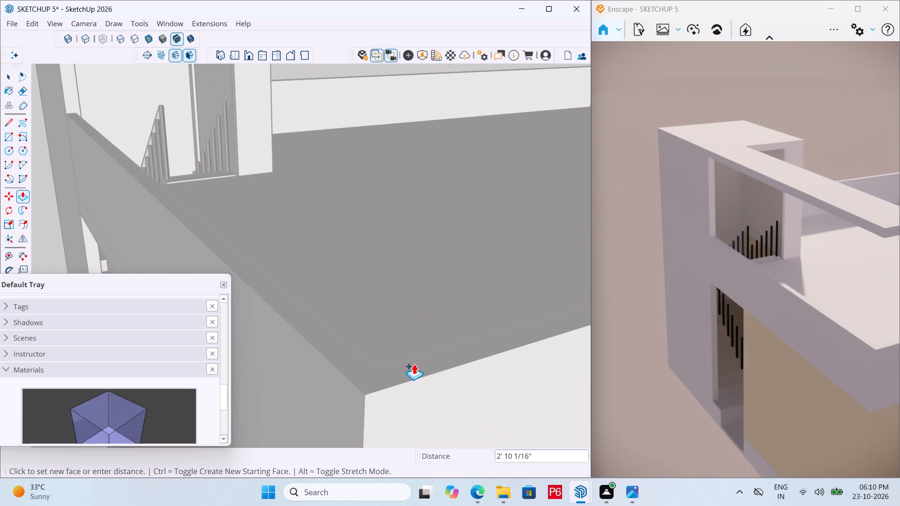
click(424, 351)
Pull the underside of the beam's short end segment down 6' onto the parapet top to form a supporting leg.
scroll(383, 343, down, 7)
middle_drag(391, 193, 411, 141)
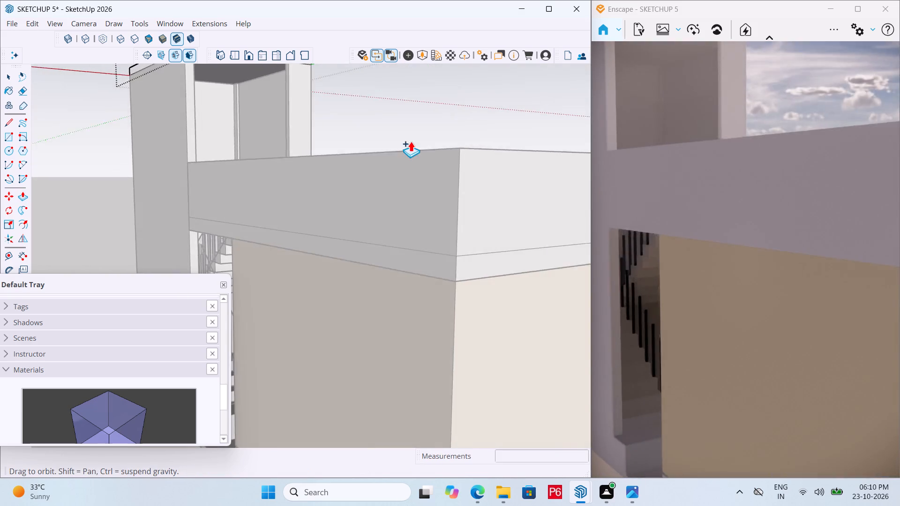
middle_drag(411, 141, 412, 138)
scroll(375, 336, down, 6)
scroll(358, 219, down, 6)
middle_drag(367, 131, 379, 53)
scroll(378, 118, up, 2)
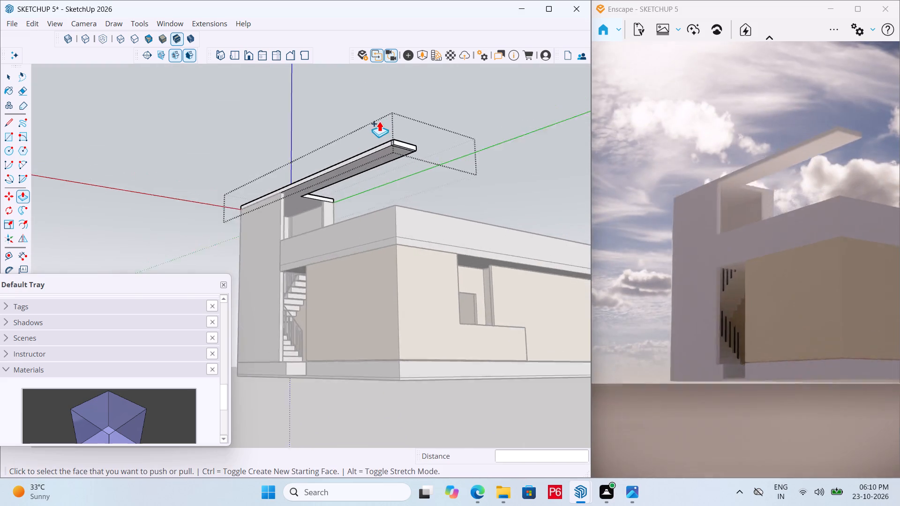
scroll(379, 121, up, 19)
click(390, 144)
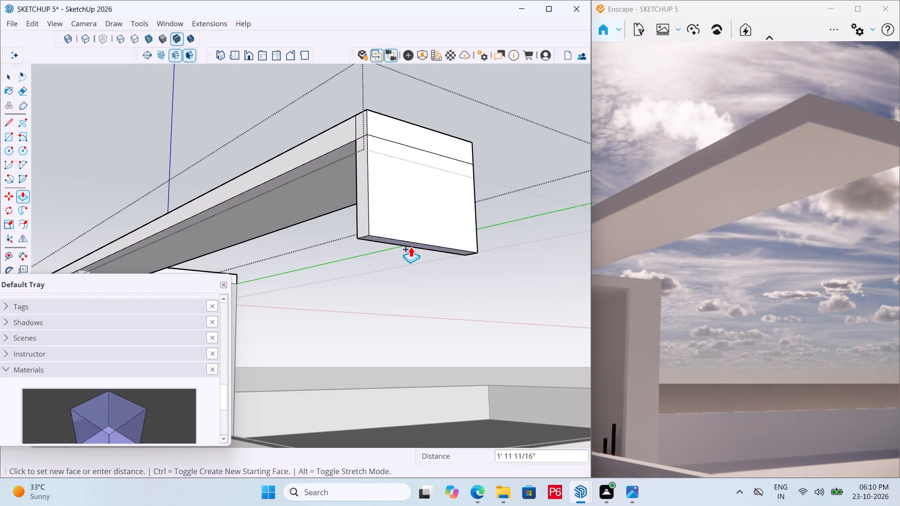
scroll(414, 234, down, 9)
middle_drag(397, 224, 396, 360)
scroll(368, 200, down, 6)
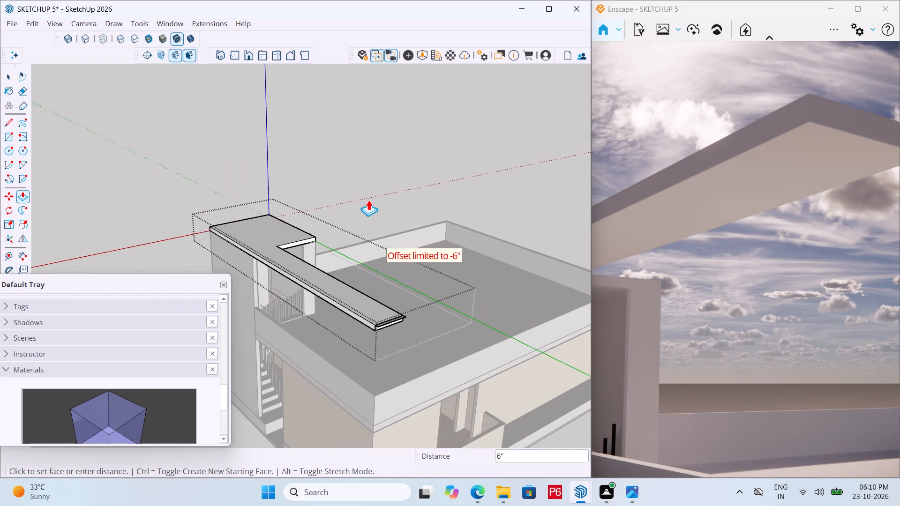
scroll(385, 398, up, 12)
click(454, 372)
scroll(448, 335, down, 6)
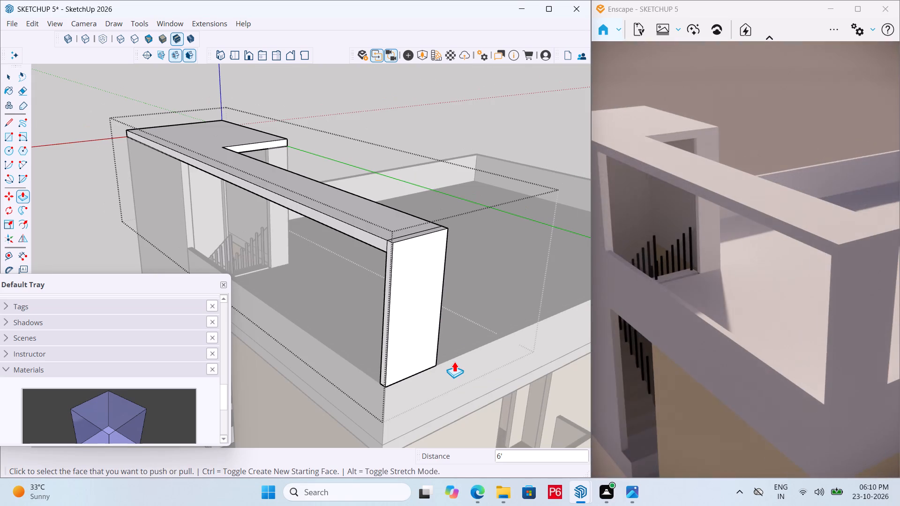
Save the model with the new stair roof slab, beam and leg.
key(ctrl+s)
key(ctrl+s)
key(ctrl+s)
key(ctrl+s)
key(ctrl+s)
key(ctrl+s)
key(ctrl+s)
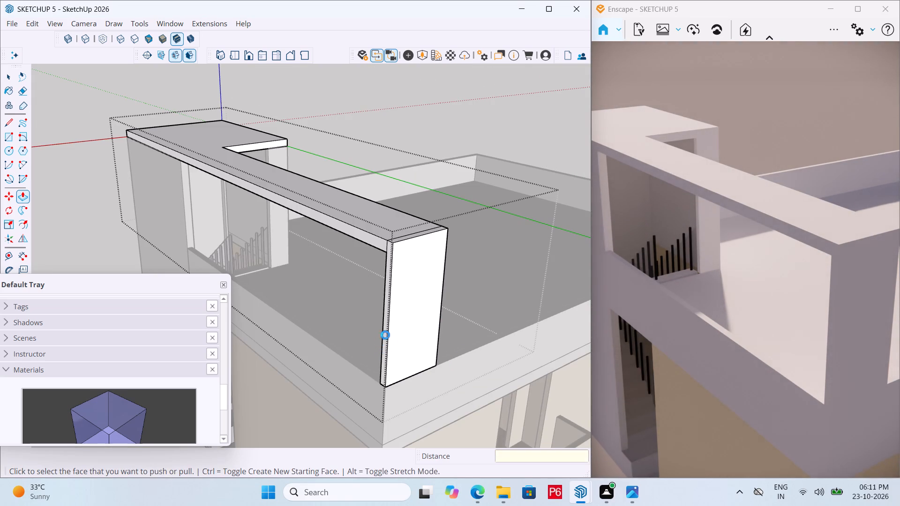
Close the stair roof and beam group.
scroll(377, 255, down, 7)
middle_drag(340, 270, 248, 255)
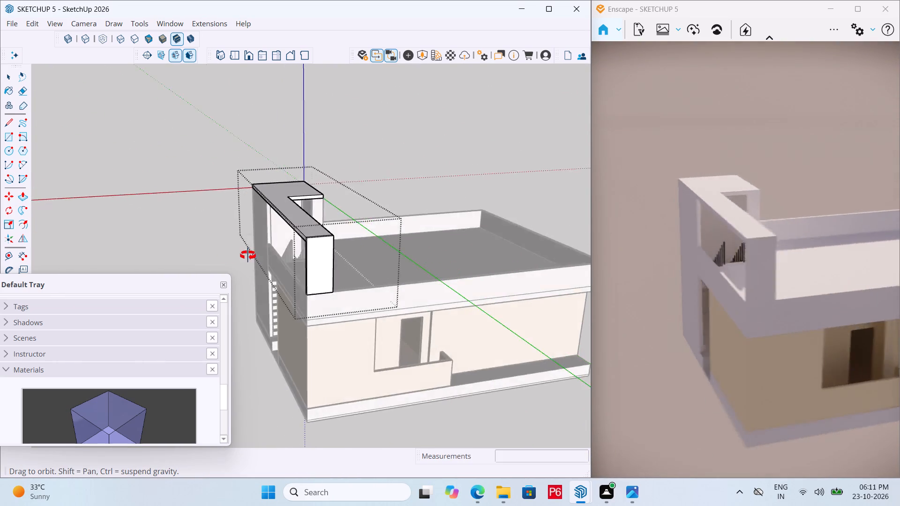
middle_drag(248, 255, 403, 252)
scroll(280, 239, down, 6)
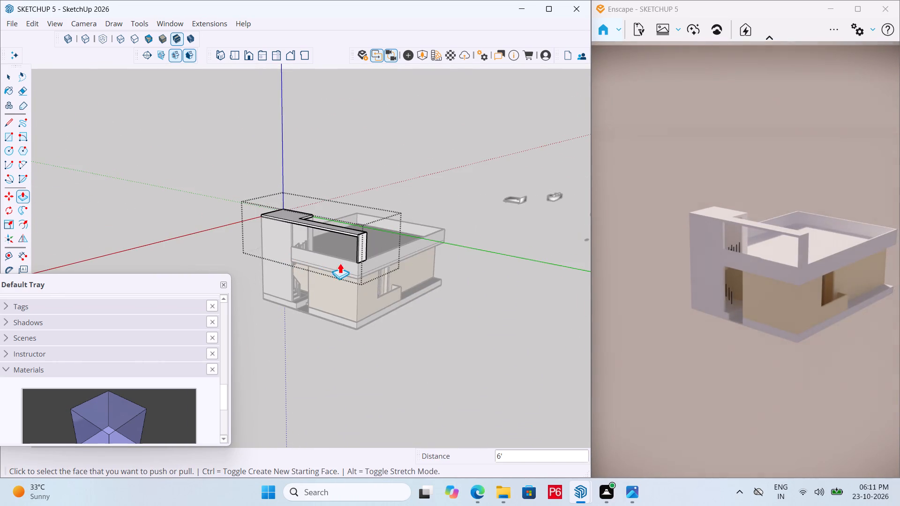
middle_drag(343, 264, 442, 266)
key(space)
click(457, 267)
Examine the whole house exterior from all sides, including the new roof frame over the parapet.
middle_drag(322, 255, 276, 247)
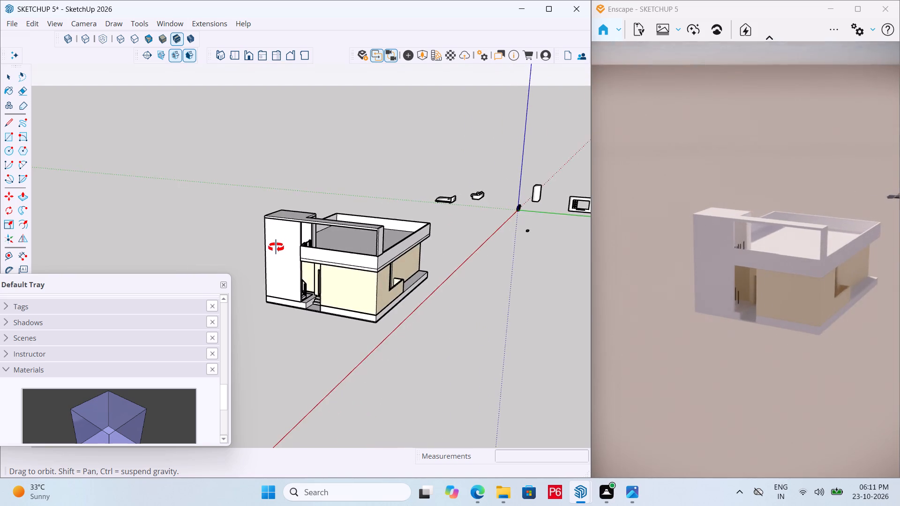
middle_drag(276, 247, 322, 250)
middle_drag(323, 313, 531, 298)
middle_drag(222, 264, 418, 328)
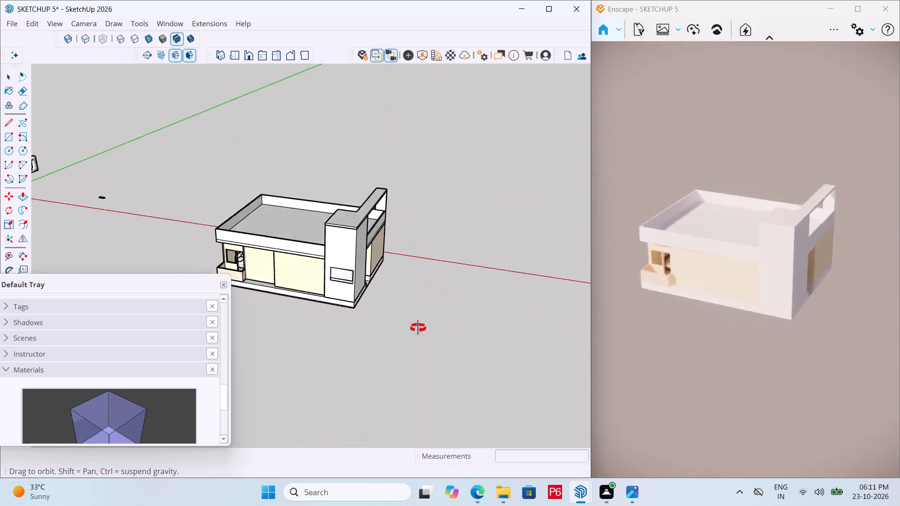
middle_drag(418, 328, 660, 335)
middle_drag(280, 276, 560, 235)
middle_drag(247, 246, 506, 232)
middle_drag(222, 233, 409, 233)
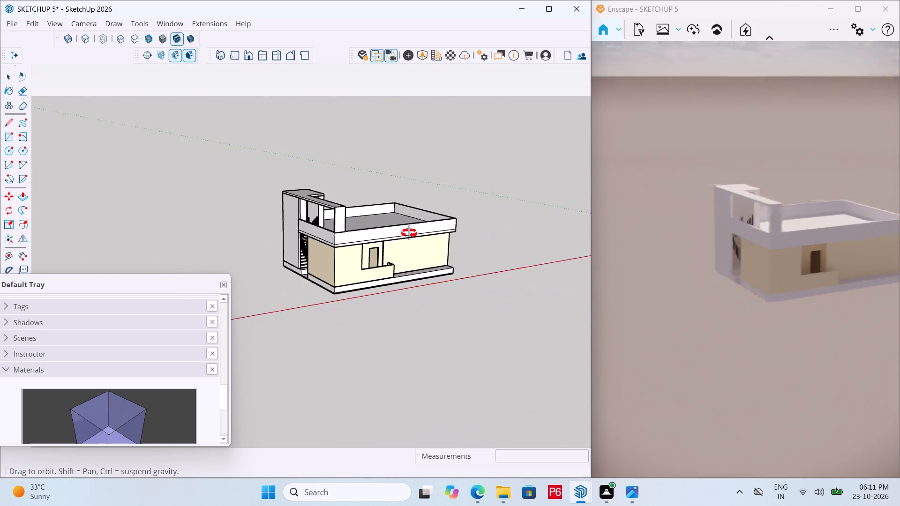
middle_drag(409, 233, 543, 214)
middle_drag(350, 243, 469, 259)
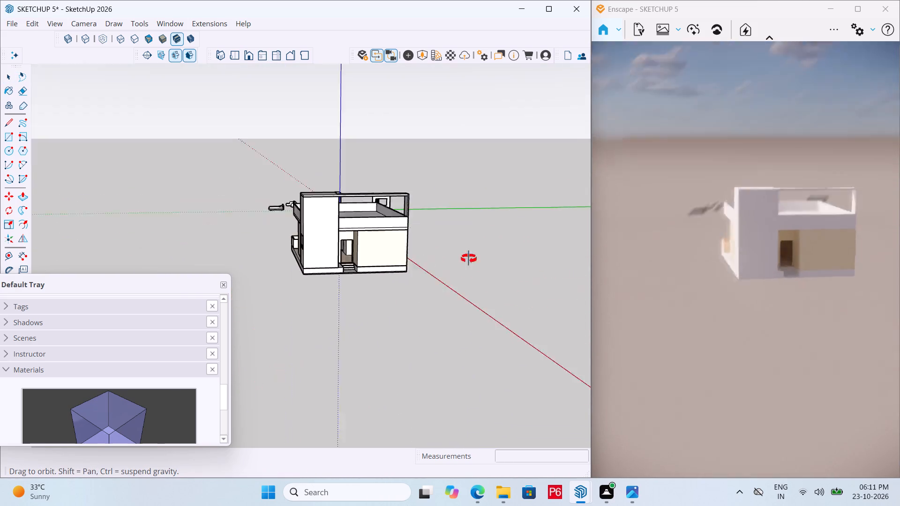
middle_drag(469, 259, 341, 340)
Bring up the unit plan image and compare it with the house's exterior walls from several sides.
click(626, 494)
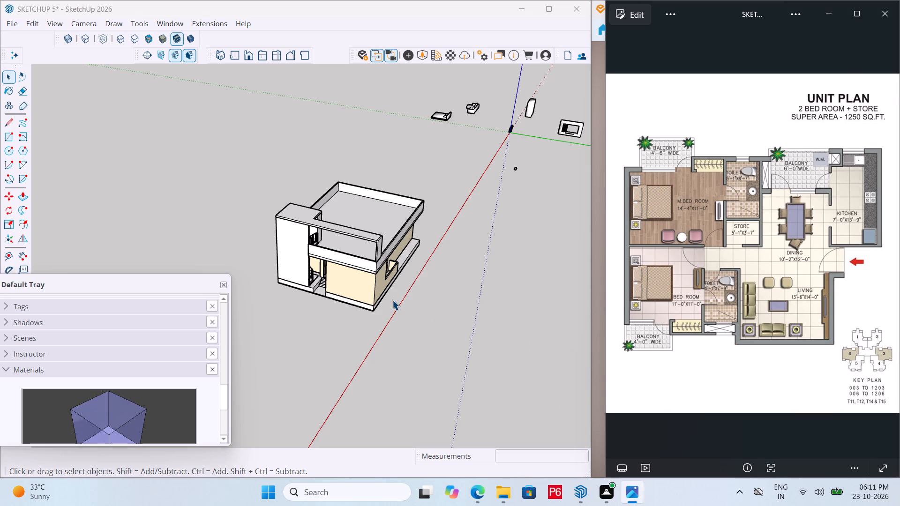
click(414, 318)
middle_drag(379, 271, 58, 211)
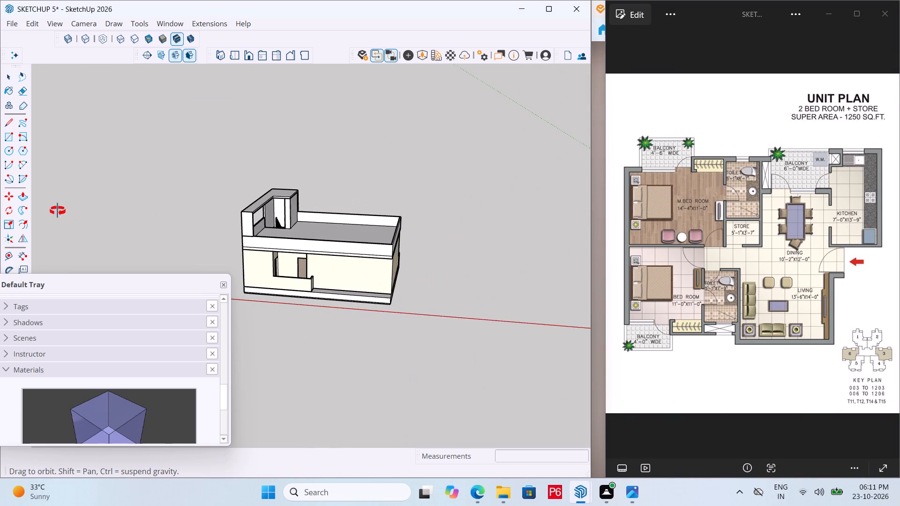
middle_drag(58, 211, 208, 227)
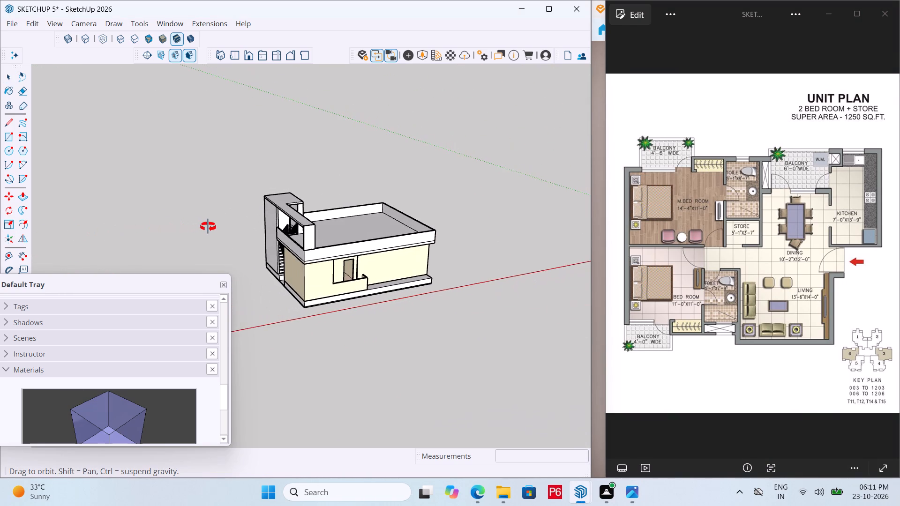
middle_drag(208, 227, 202, 241)
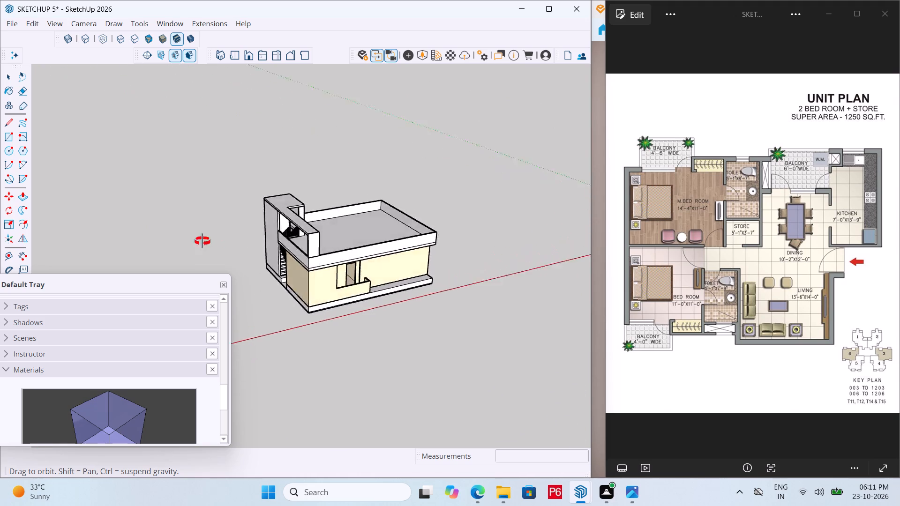
middle_drag(202, 241, 165, 246)
scroll(378, 321, up, 6)
middle_drag(371, 298, 339, 247)
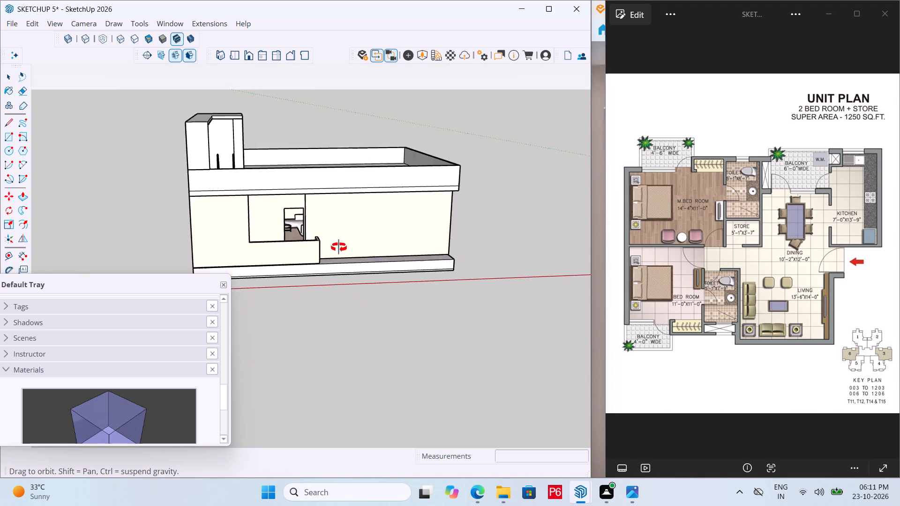
middle_drag(339, 247, 318, 231)
scroll(268, 214, up, 5)
middle_drag(263, 219, 102, 212)
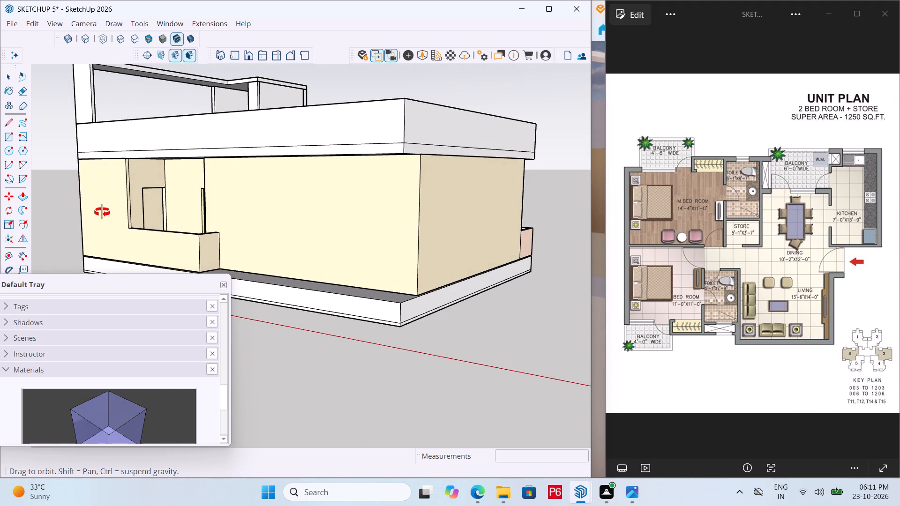
middle_drag(102, 212, 129, 216)
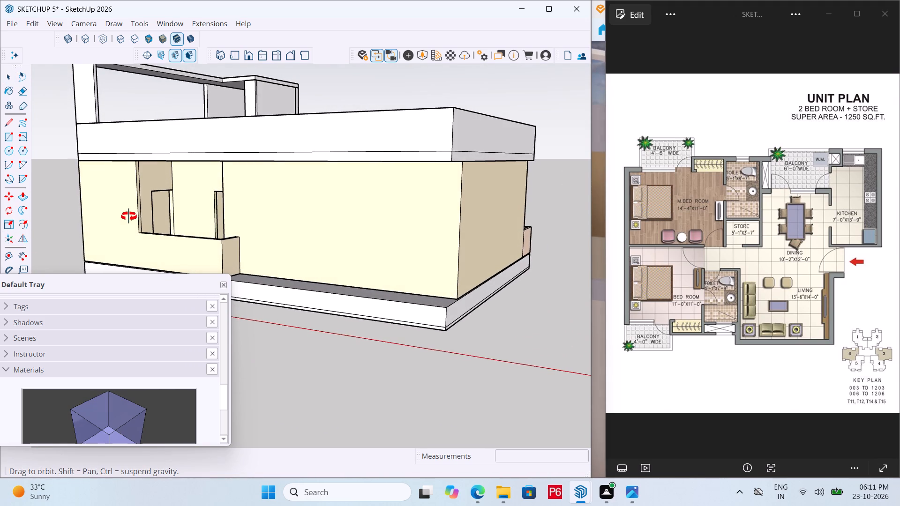
middle_drag(129, 216, 249, 224)
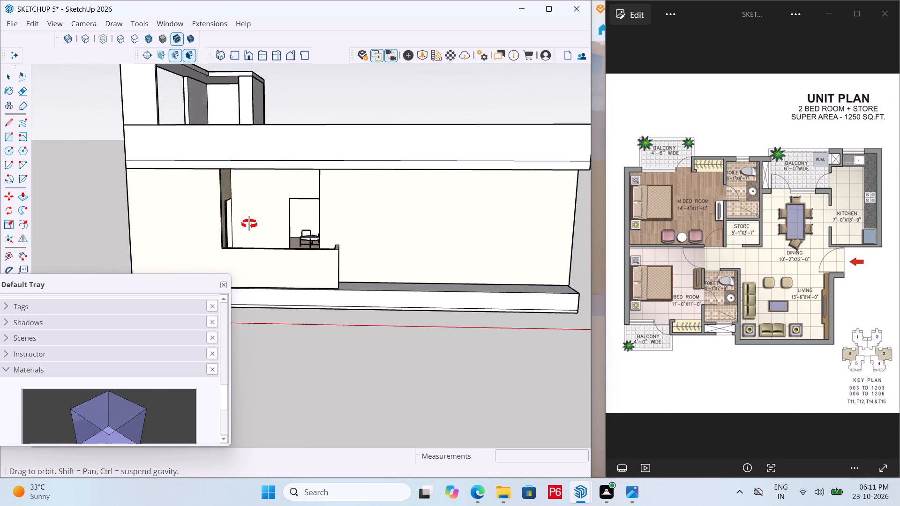
middle_drag(249, 224, 522, 241)
key(space)
double_click(526, 290)
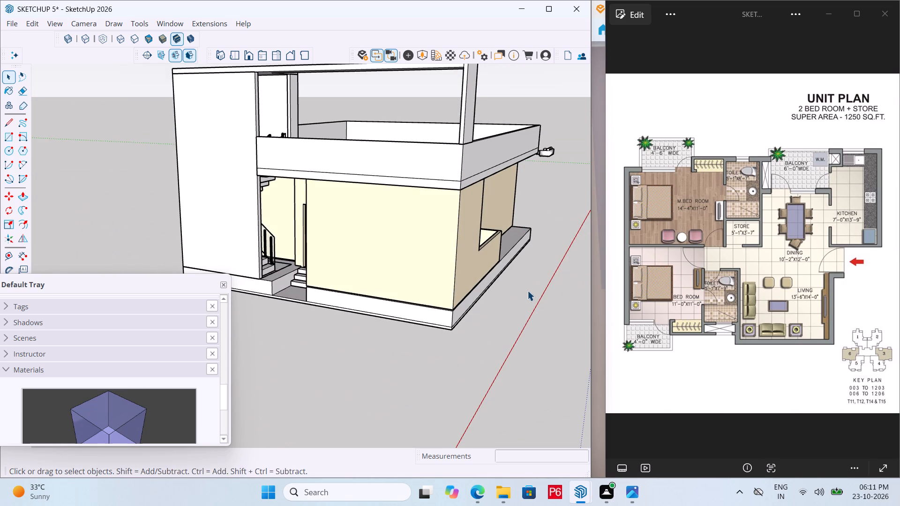
click(828, 270)
click(515, 350)
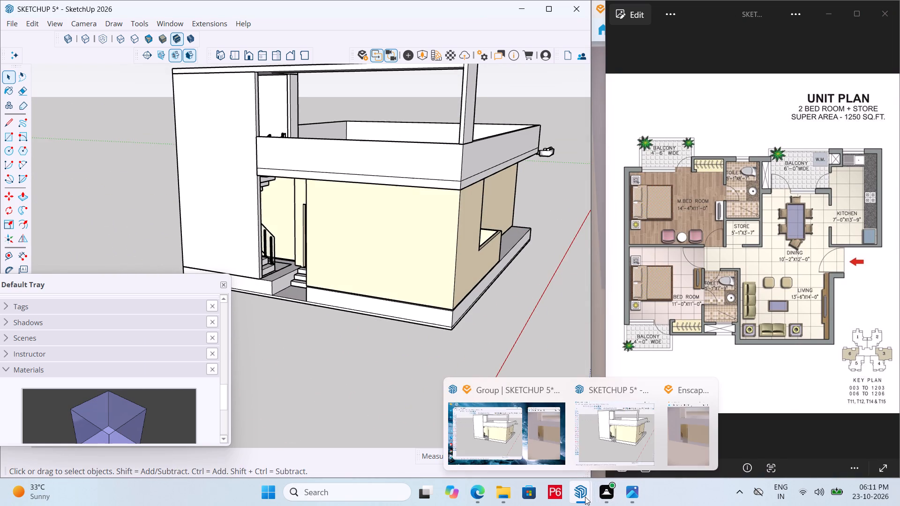
click(539, 439)
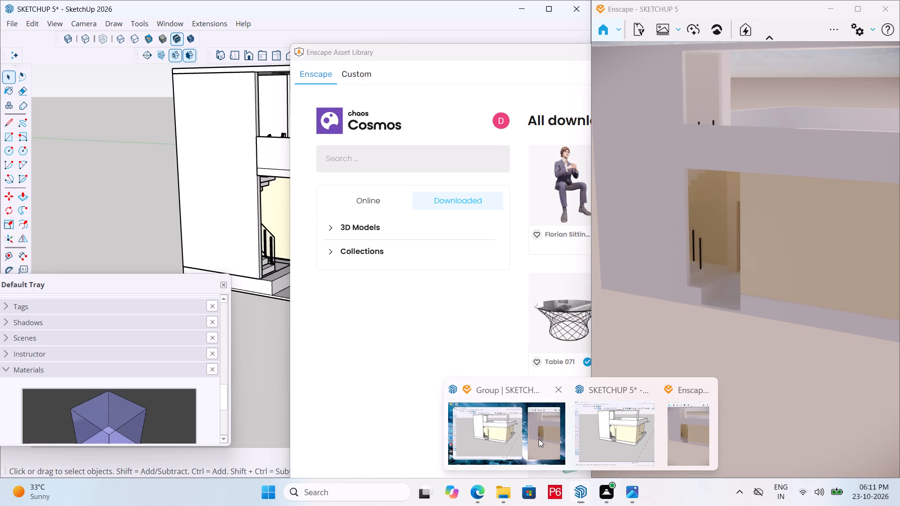
click(316, 352)
Save the house model.
scroll(367, 327, down, 5)
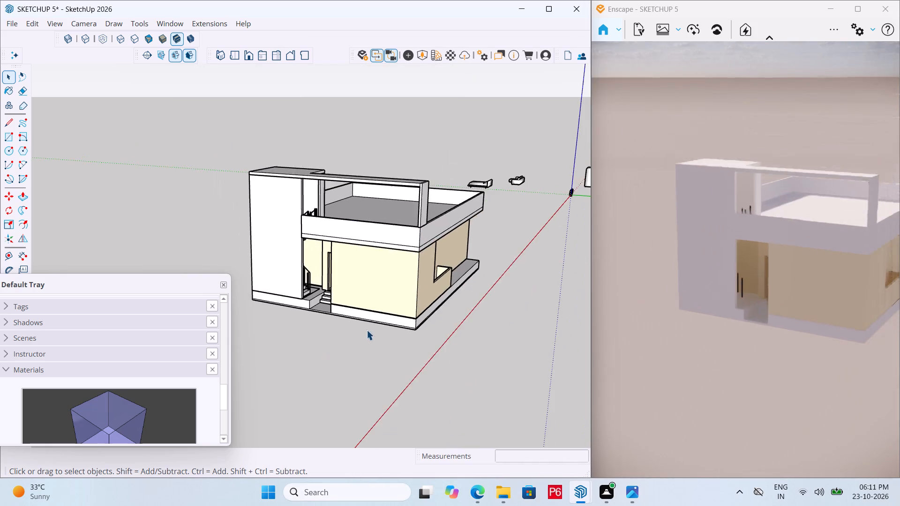
scroll(367, 330, down, 7)
middle_drag(358, 319, 236, 366)
key(ctrl+s)
key(ctrl+s)
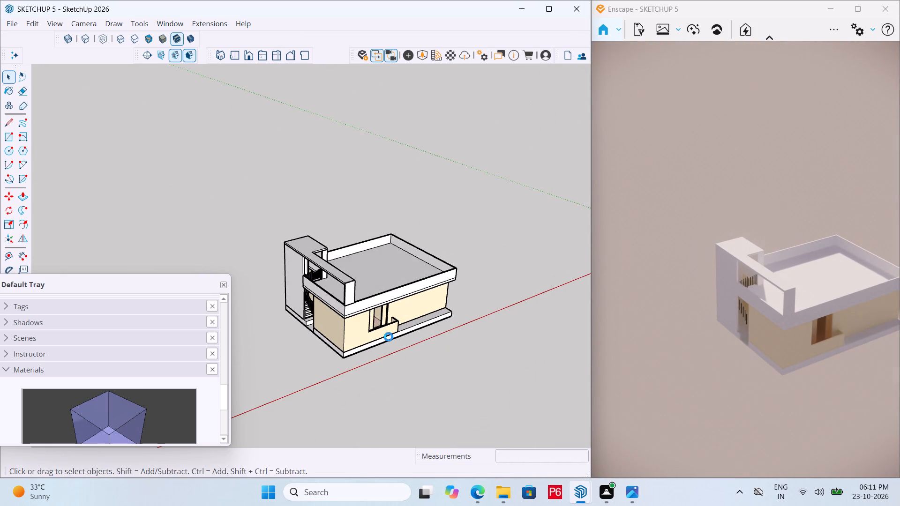
key(ctrl+s)
key(ctrl+s)
Examine the stair enclosure, roof frame and ground-floor walls around the entrance corner of the house.
scroll(393, 326, up, 5)
middle_drag(366, 330, 475, 264)
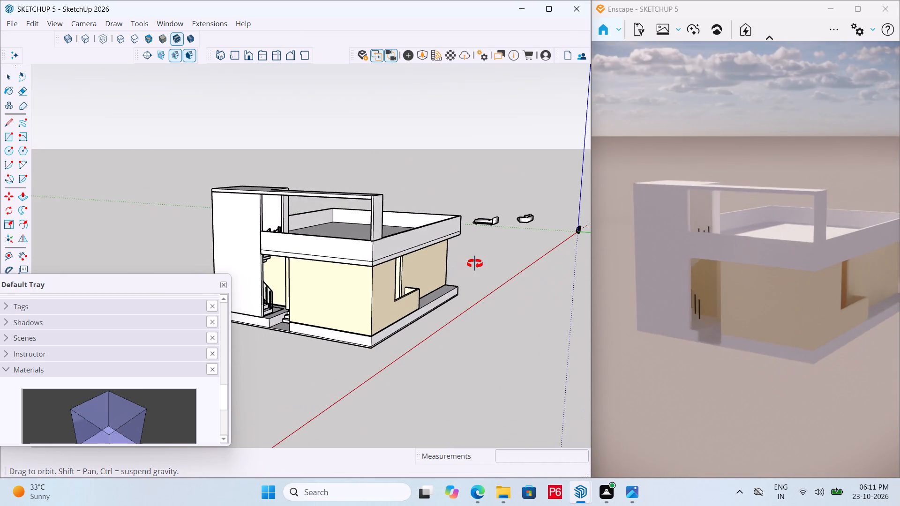
middle_drag(475, 264, 475, 265)
scroll(477, 283, down, 5)
middle_drag(384, 281, 322, 296)
scroll(322, 296, up, 6)
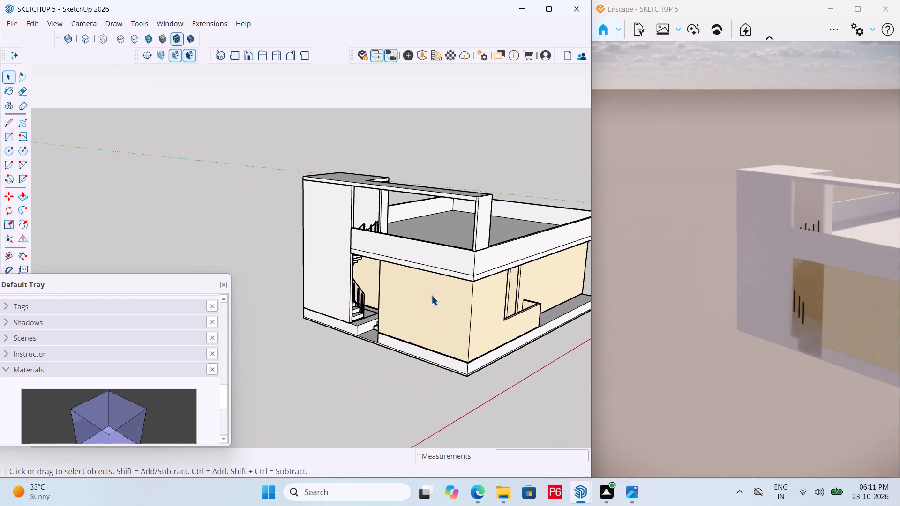
scroll(443, 290, up, 3)
middle_drag(425, 287, 407, 292)
scroll(410, 295, up, 1)
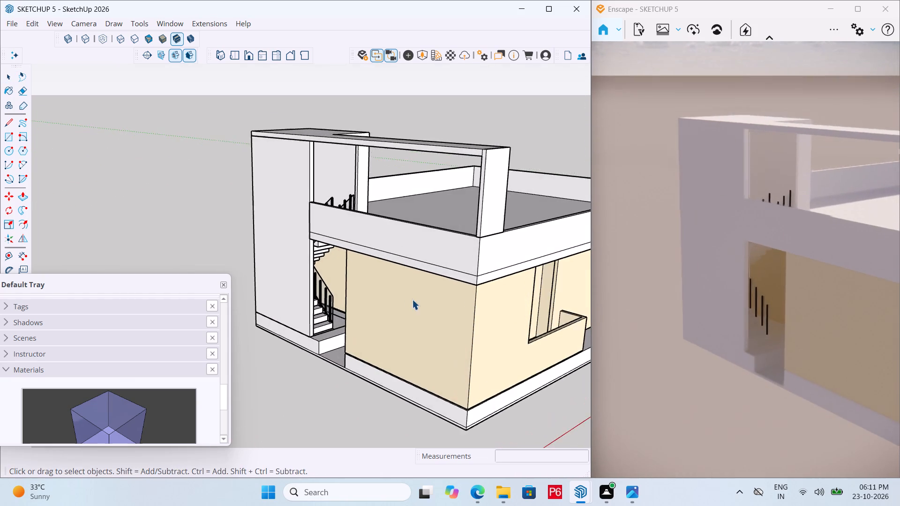
scroll(412, 299, up, 2)
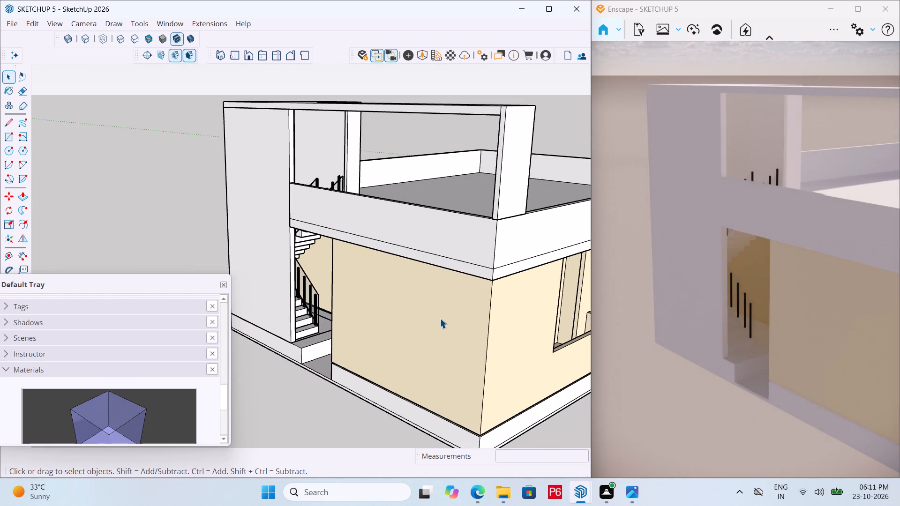
scroll(415, 308, down, 6)
Open the ground-floor walls group for editing from the balcony side of the house.
middle_drag(409, 311, 293, 300)
scroll(426, 357, up, 3)
middle_drag(376, 325, 352, 333)
click(334, 342)
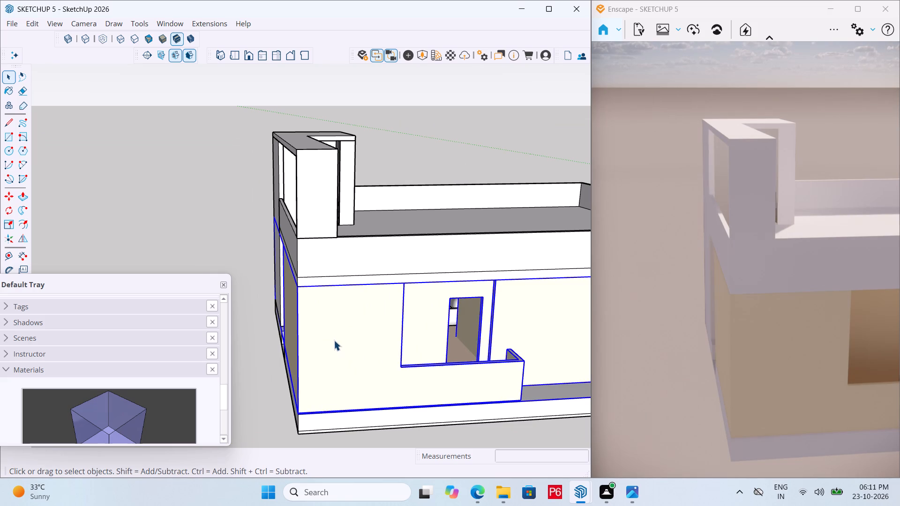
click(330, 330)
double_click(330, 330)
double_click(365, 332)
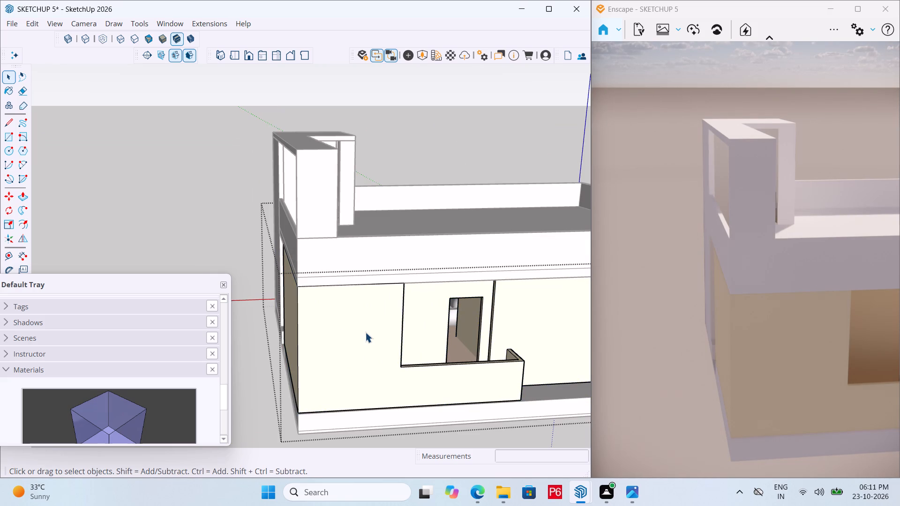
Place two horizontal guides on the wall beside the balcony opening: one 3' above its base edge and another 4' above the first.
click(362, 330)
key(t)
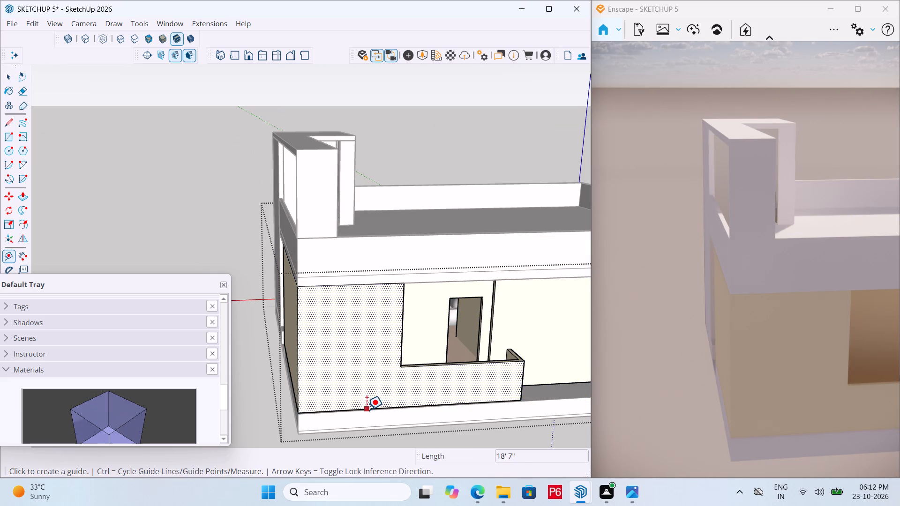
scroll(346, 404, up, 5)
middle_drag(344, 412, 440, 425)
scroll(493, 421, up, 11)
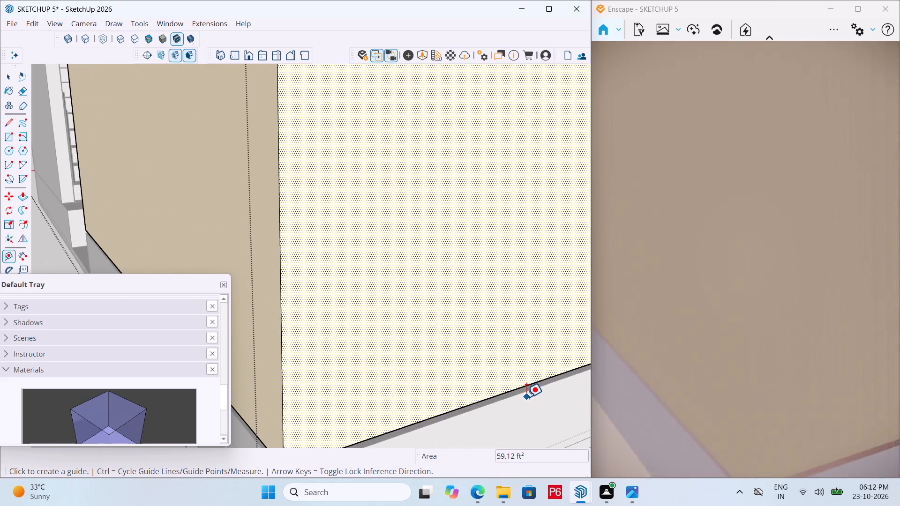
scroll(526, 397, up, 1)
click(526, 386)
scroll(421, 302, down, 10)
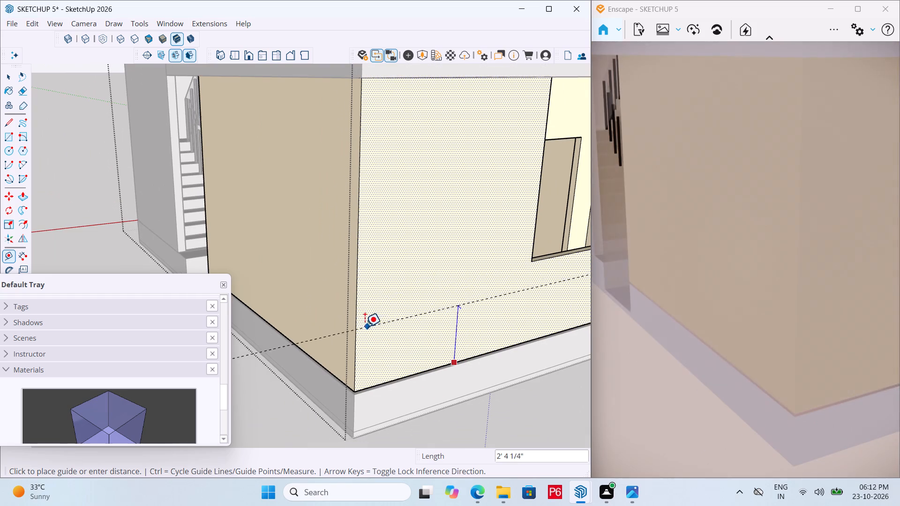
key(2)
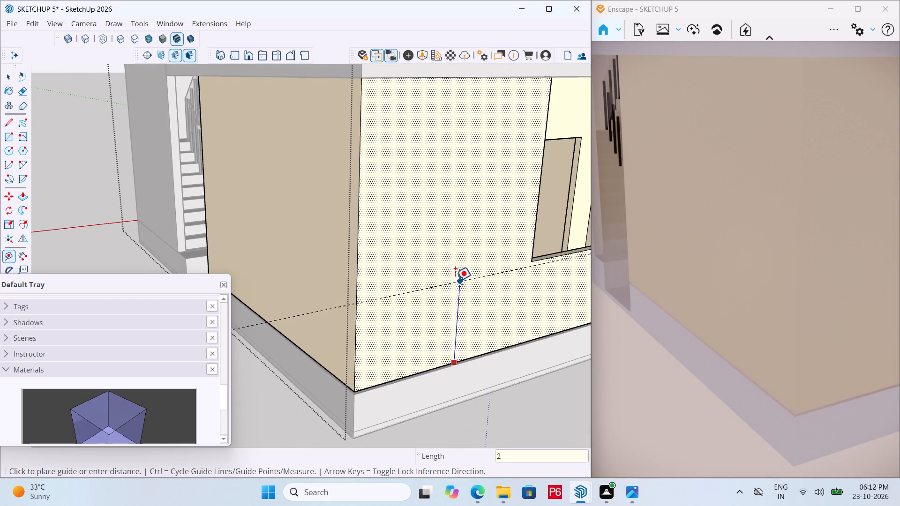
key(BackSpace)
key(3)
key(apostrophe)
key(Return)
click(465, 288)
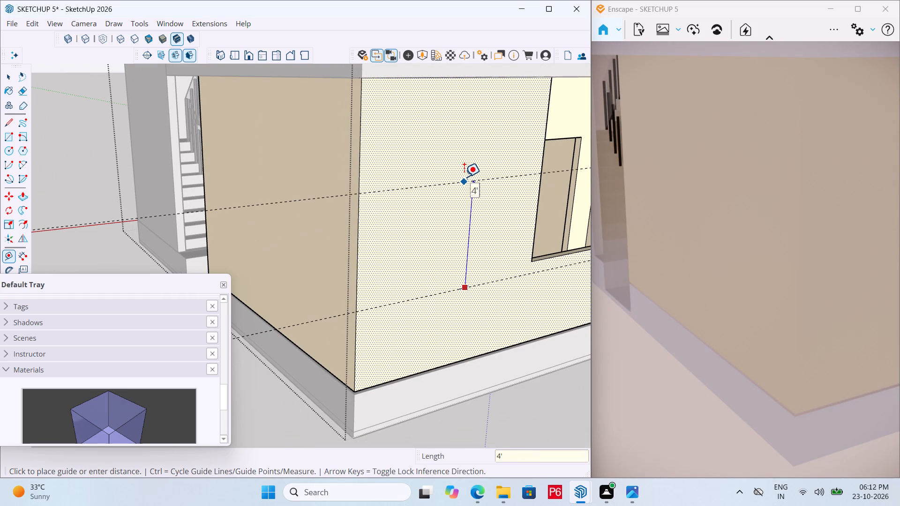
text(4')
key(Return)
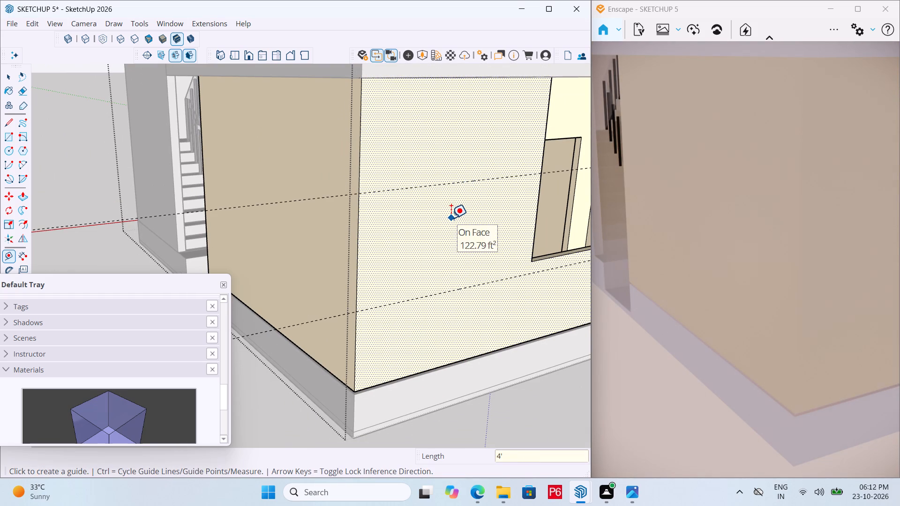
Place a vertical guide inward from the wall's corner edge and a second one 4' further toward the balcony opening.
click(357, 251)
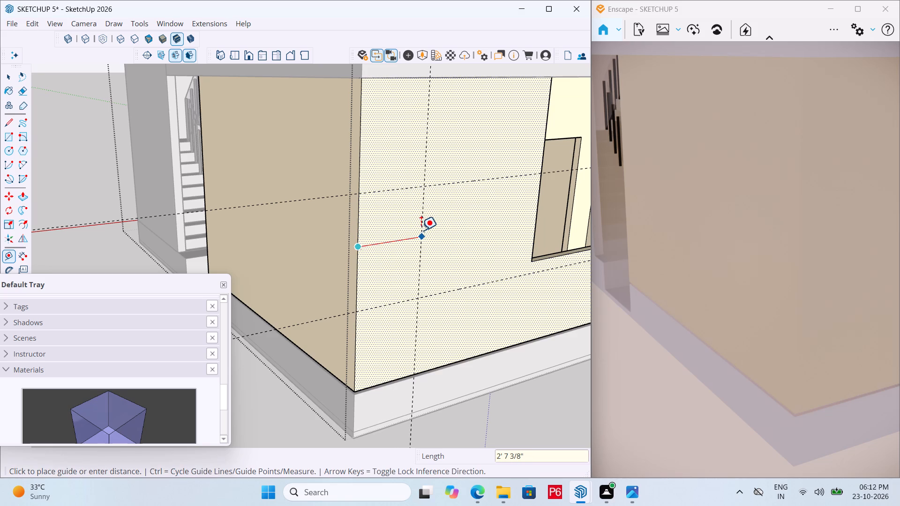
click(413, 234)
click(415, 244)
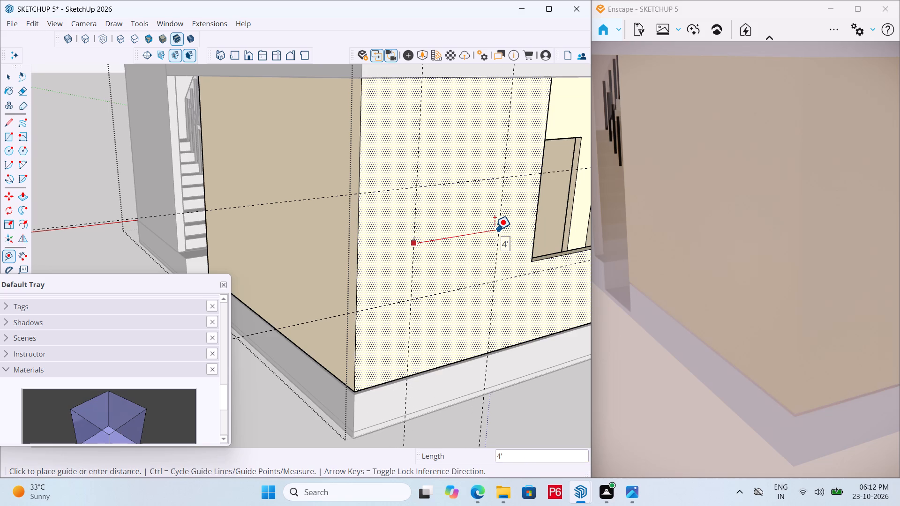
text(4')
key(Return)
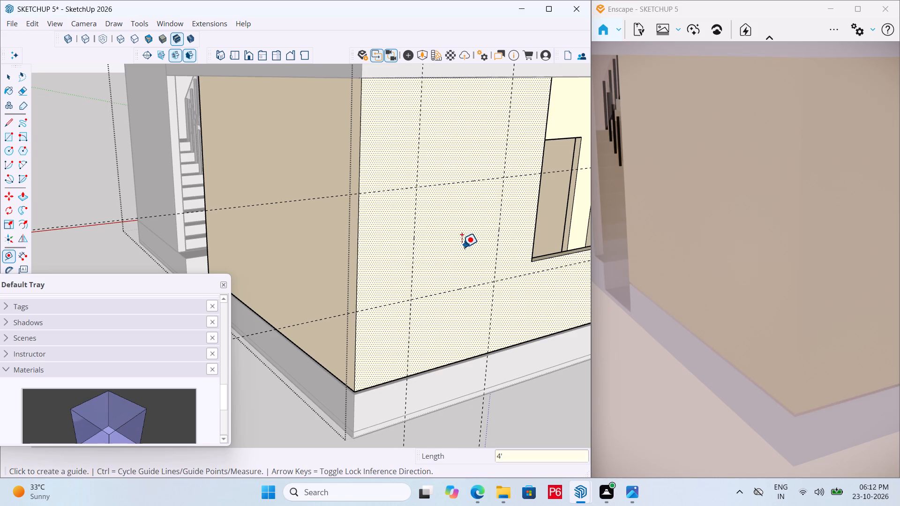
Draw a 4' by 4' window rectangle on the wall between the guide intersections.
key(r)
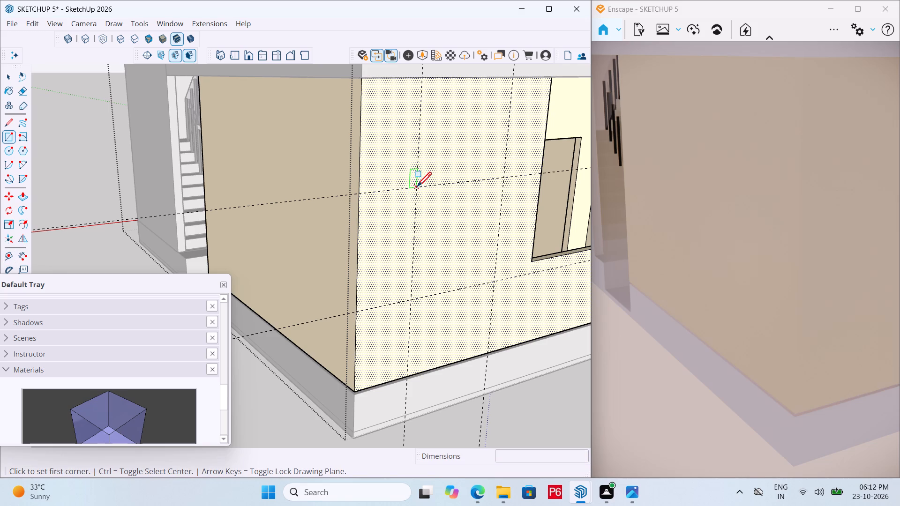
click(417, 188)
click(496, 283)
Erase the horizontal and vertical guides around the window outline.
scroll(416, 224, down, 5)
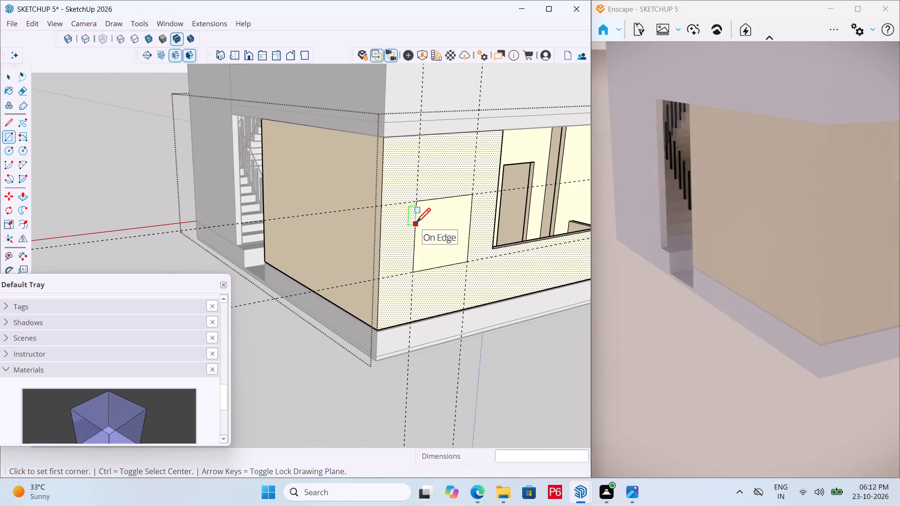
key(e)
click(301, 214)
drag(343, 285, 347, 291)
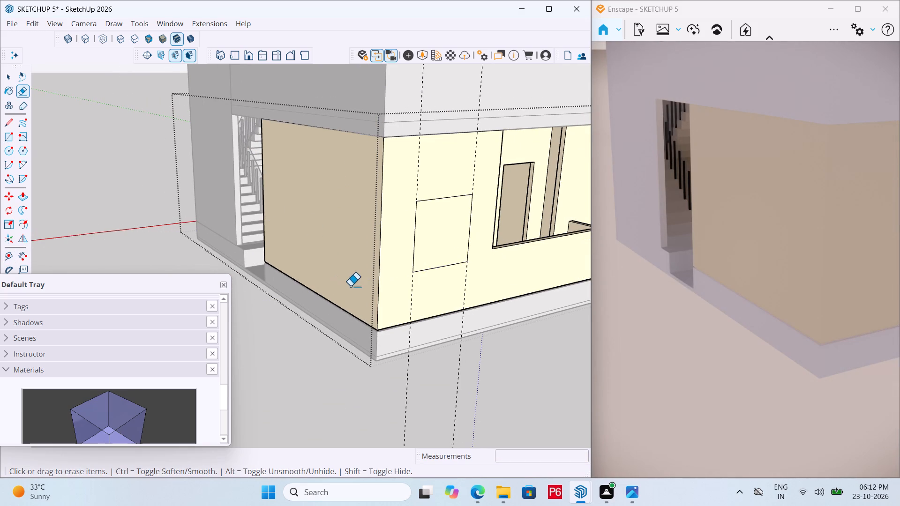
drag(406, 373, 467, 374)
Save the model with the new window outline.
key(ctrl+s)
key(ctrl+s)
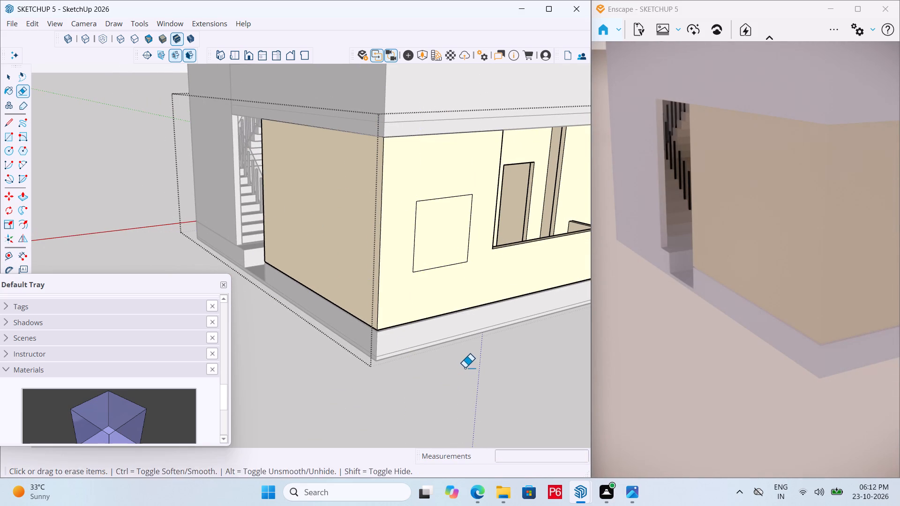
key(ctrl+s)
key(ctrl+s)
key(ctrl+s)
key(ctrl+s)
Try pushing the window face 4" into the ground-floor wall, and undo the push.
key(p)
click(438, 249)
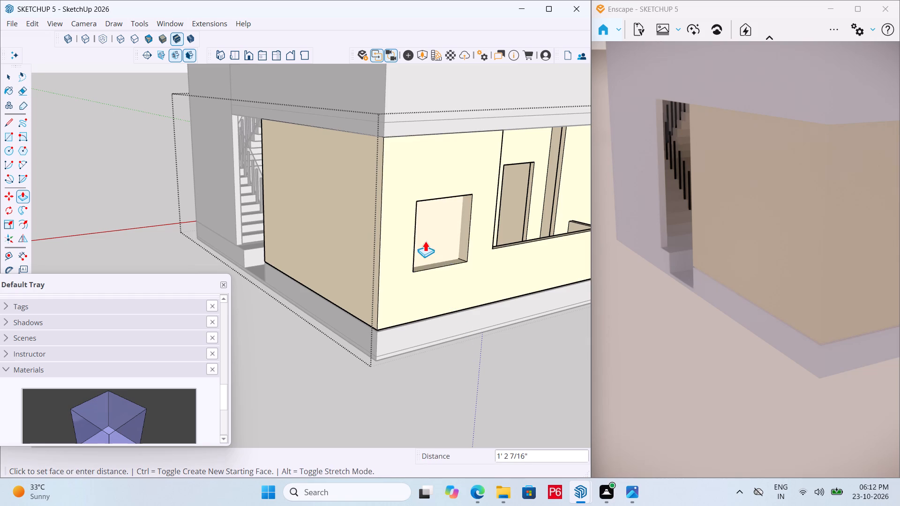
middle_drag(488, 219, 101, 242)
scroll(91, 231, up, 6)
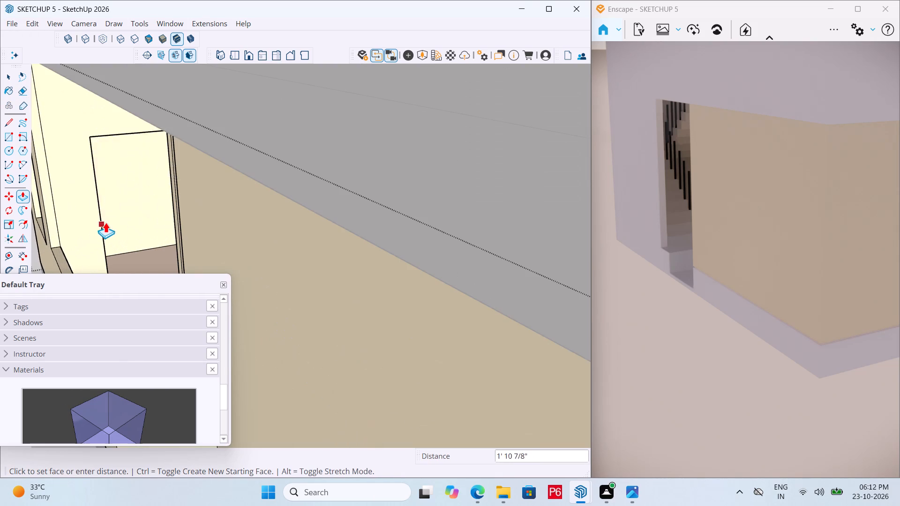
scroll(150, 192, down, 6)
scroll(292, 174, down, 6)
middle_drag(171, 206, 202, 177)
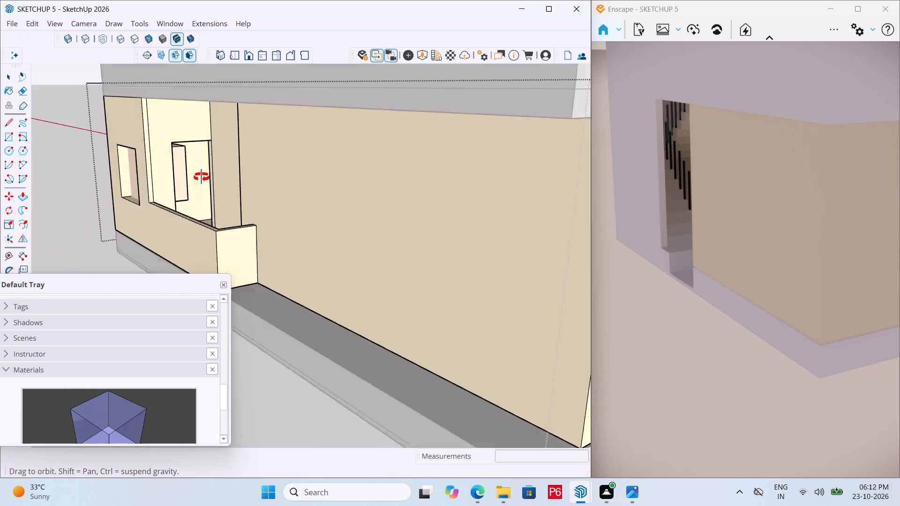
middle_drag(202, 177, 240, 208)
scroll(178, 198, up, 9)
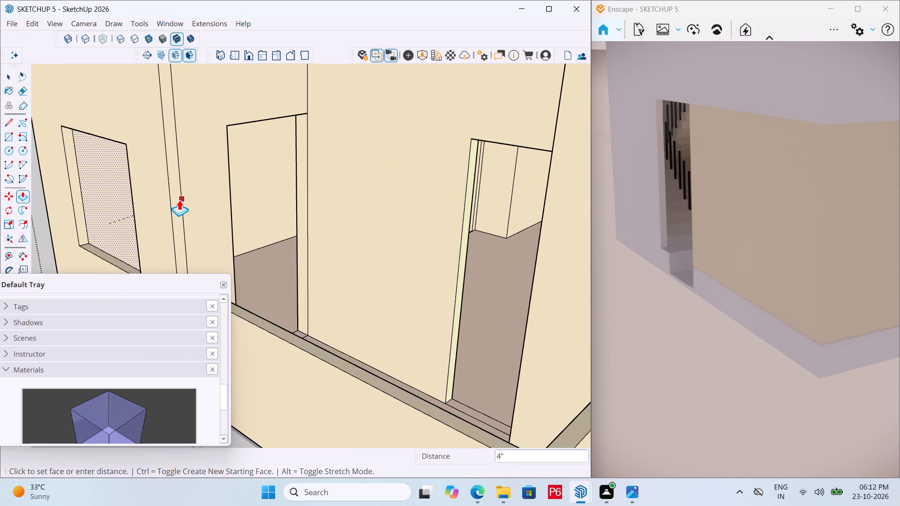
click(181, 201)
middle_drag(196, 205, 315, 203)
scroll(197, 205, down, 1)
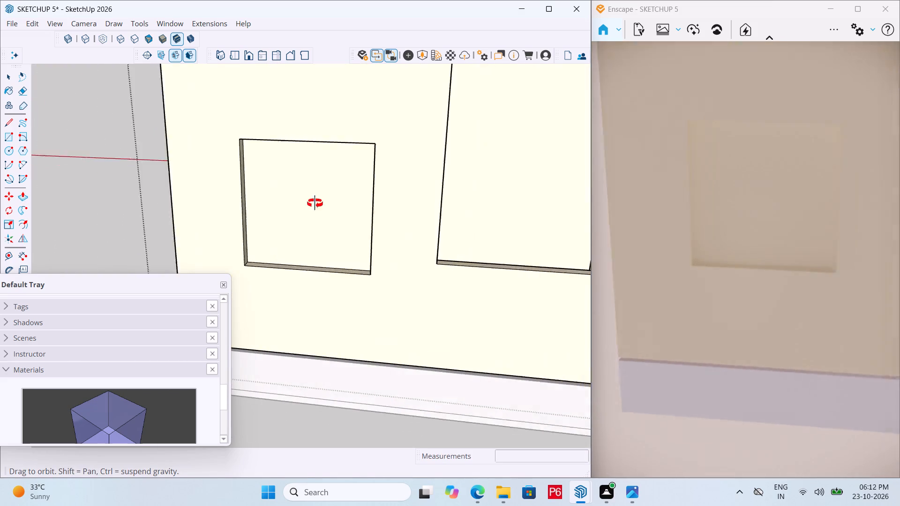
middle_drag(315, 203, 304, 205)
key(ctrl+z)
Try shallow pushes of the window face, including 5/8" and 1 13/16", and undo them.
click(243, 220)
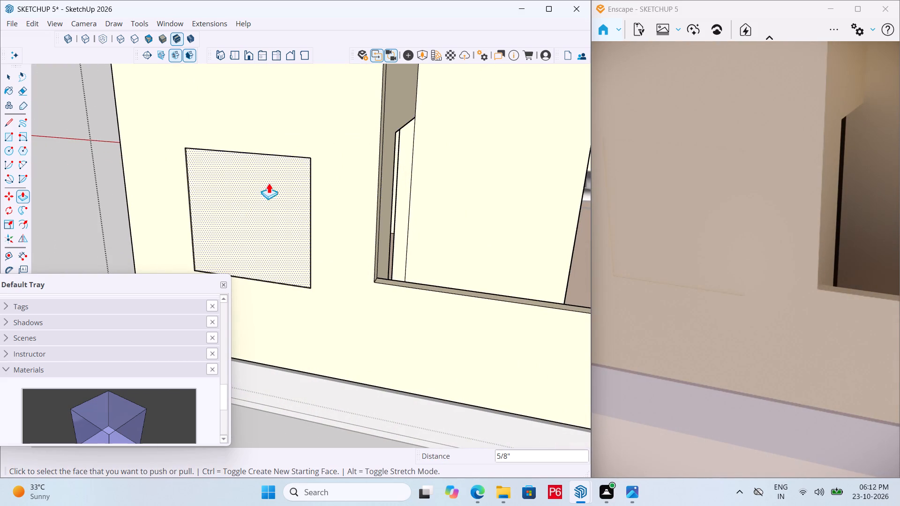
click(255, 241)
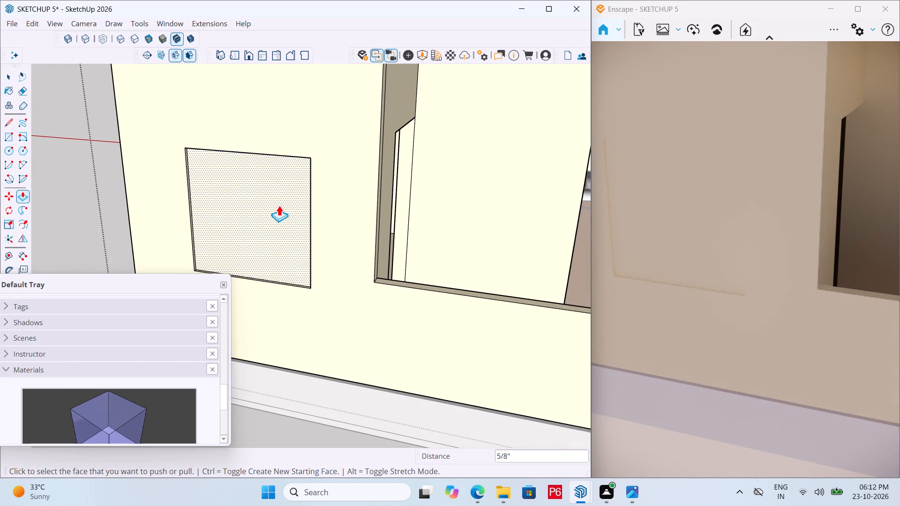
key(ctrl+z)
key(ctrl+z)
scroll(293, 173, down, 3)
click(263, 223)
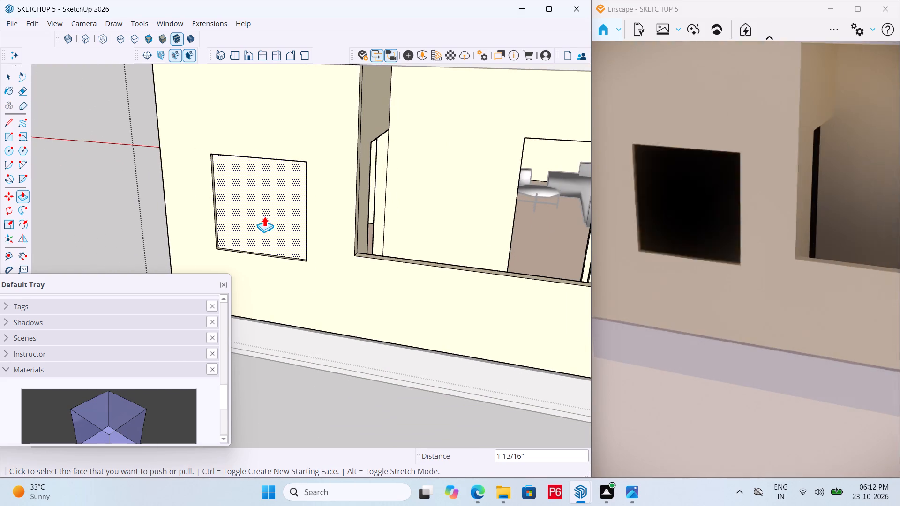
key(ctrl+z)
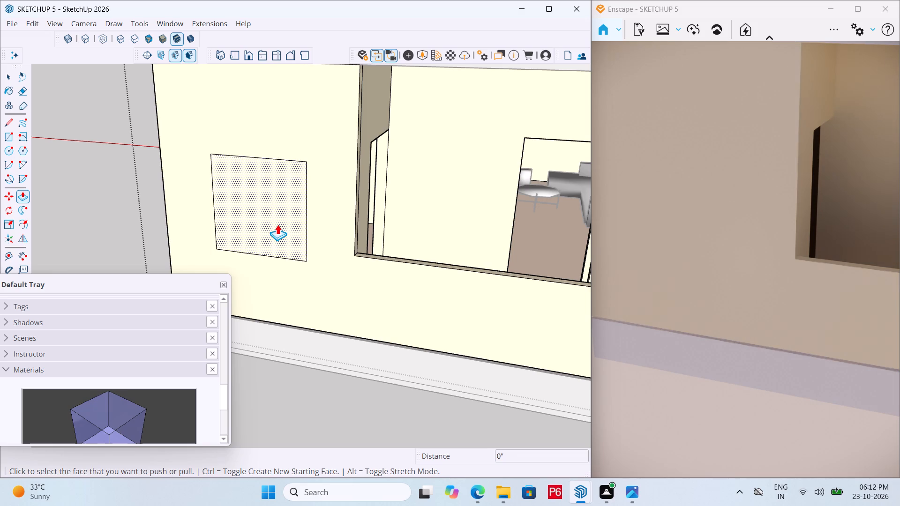
Push the window face 9" through the full wall thickness to cut the window opening.
click(277, 223)
click(295, 185)
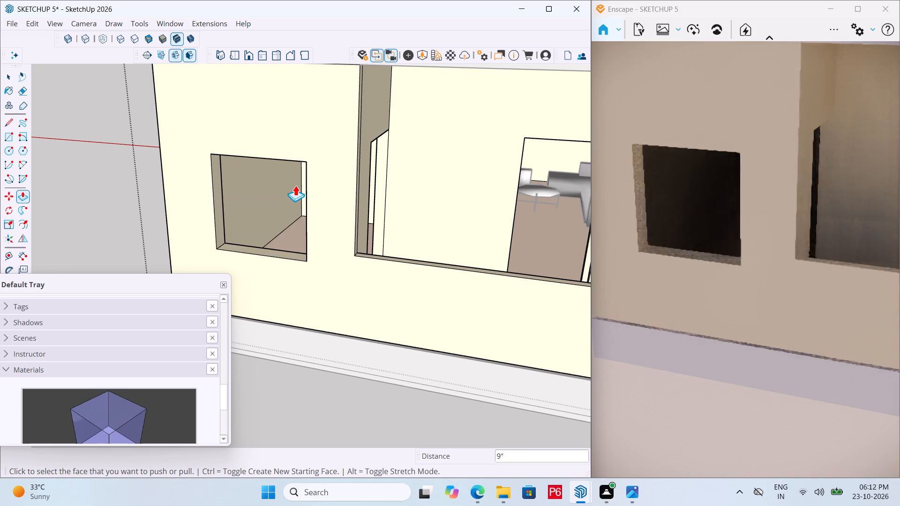
middle_drag(300, 197, 368, 216)
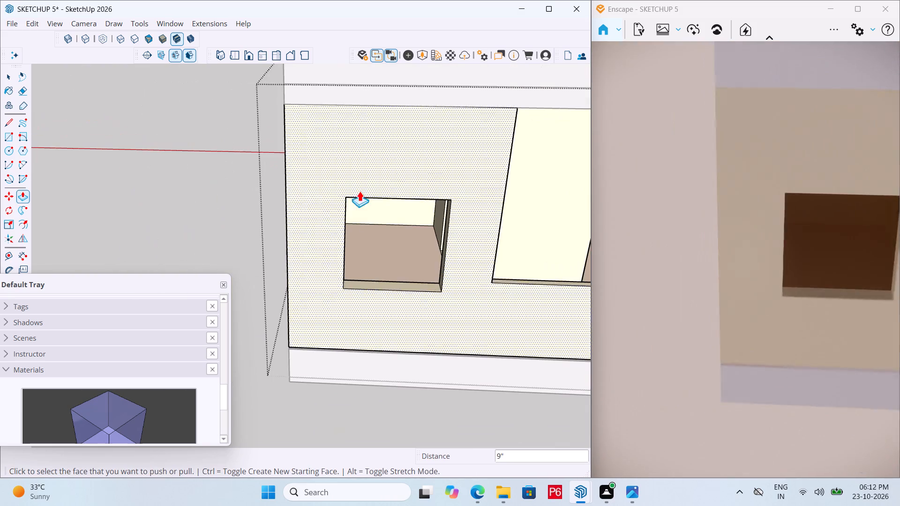
scroll(303, 188, down, 6)
middle_drag(266, 215, 414, 170)
key(space)
double_click(465, 269)
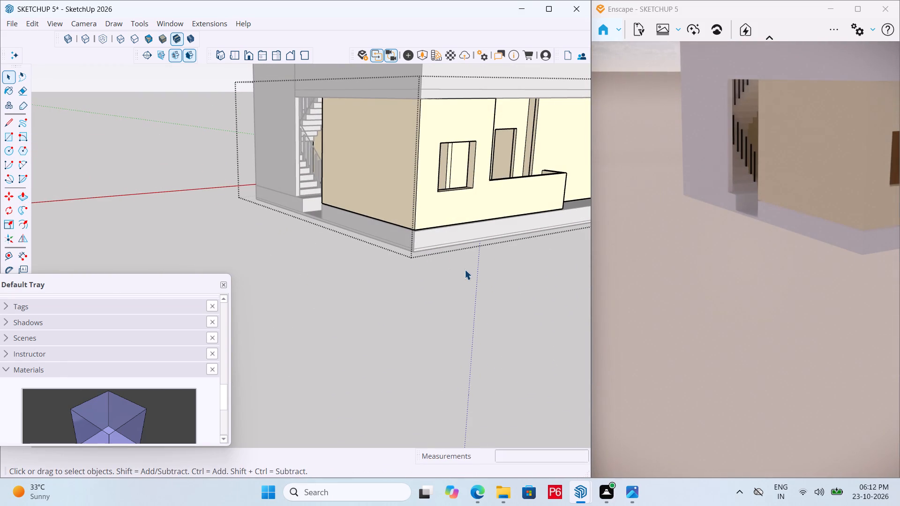
Save the model with the cut window opening.
key(ctrl+s)
key(ctrl+s)
key(ctrl+s)
key(ctrl+s)
key(ctrl+s)
Examine the house exterior from several sides, including the stair tower and the blank wall beside the entrance steps.
scroll(396, 285, down, 5)
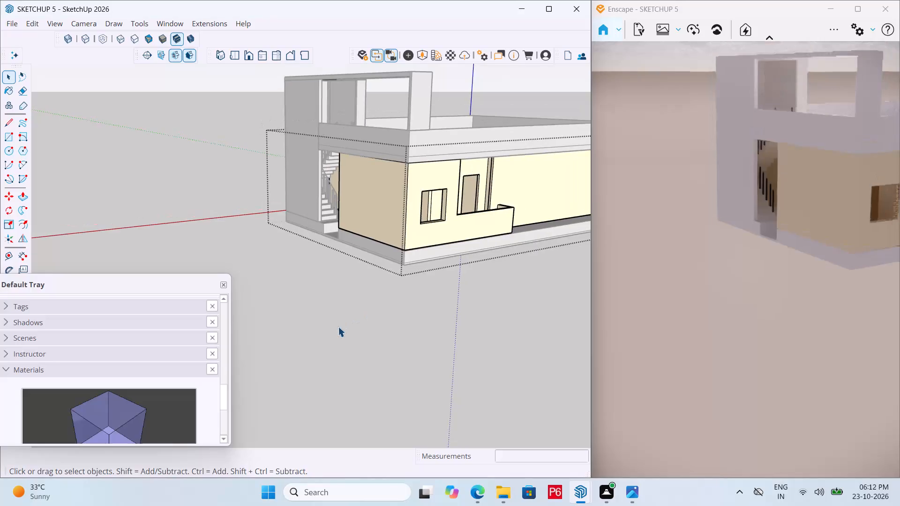
scroll(273, 298, down, 3)
scroll(333, 295, down, 1)
middle_drag(333, 295, 402, 310)
scroll(452, 223, up, 3)
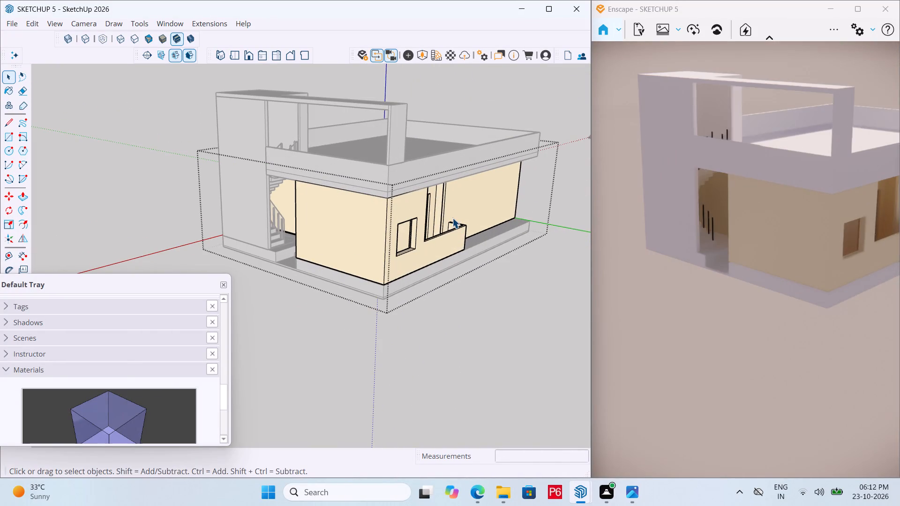
middle_drag(448, 211, 485, 195)
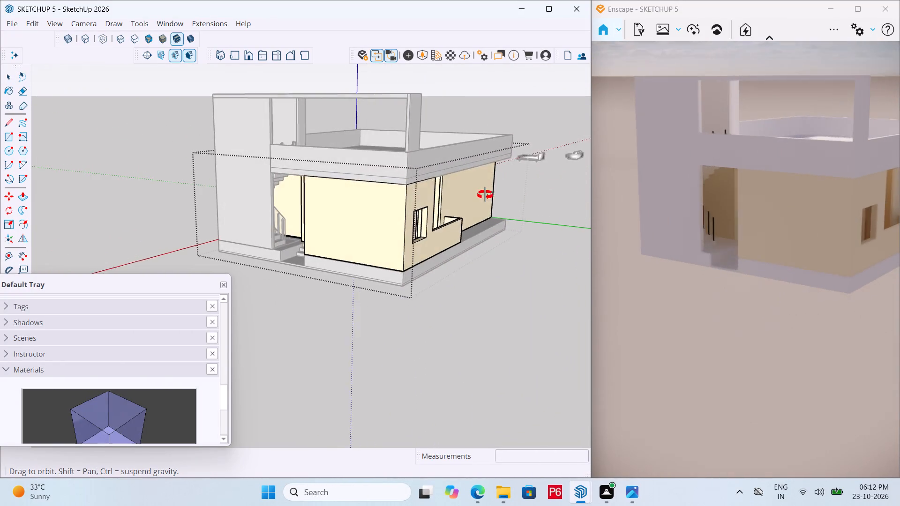
middle_drag(485, 195, 500, 198)
middle_drag(366, 225, 626, 204)
middle_drag(343, 217, 435, 216)
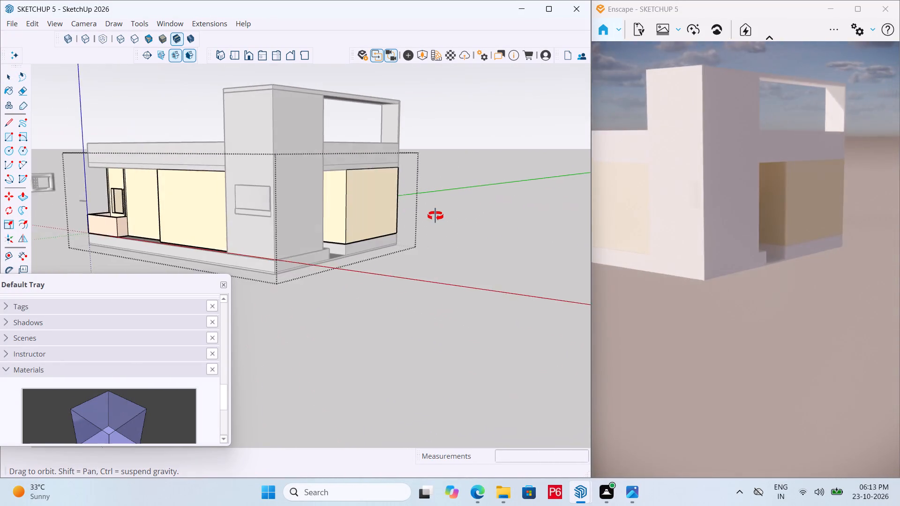
middle_drag(435, 216, 160, 240)
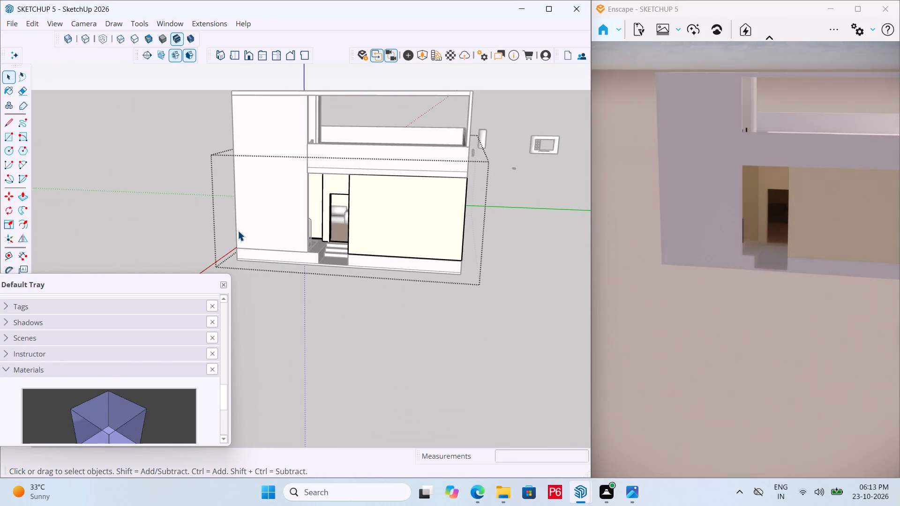
scroll(457, 177, up, 5)
middle_drag(439, 187, 431, 179)
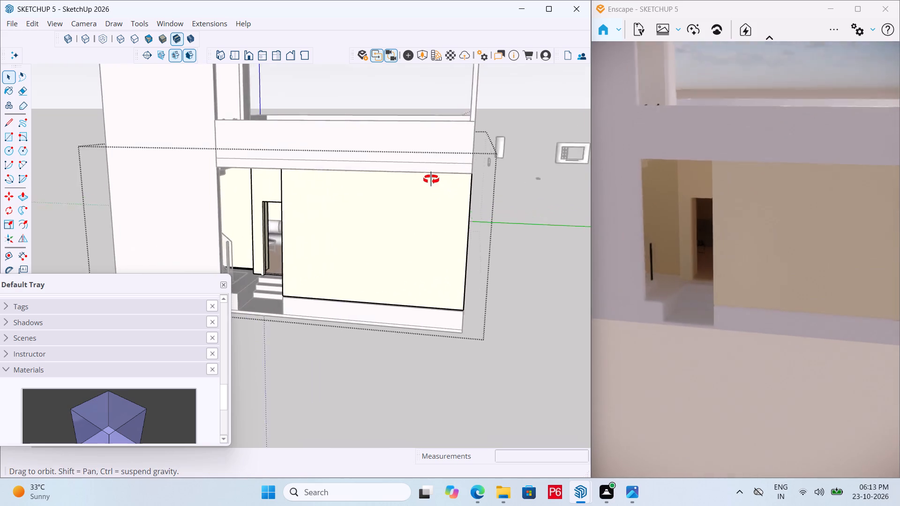
middle_drag(431, 179, 472, 164)
scroll(365, 271, down, 4)
Exit editing of the ground-floor wall group.
key(space)
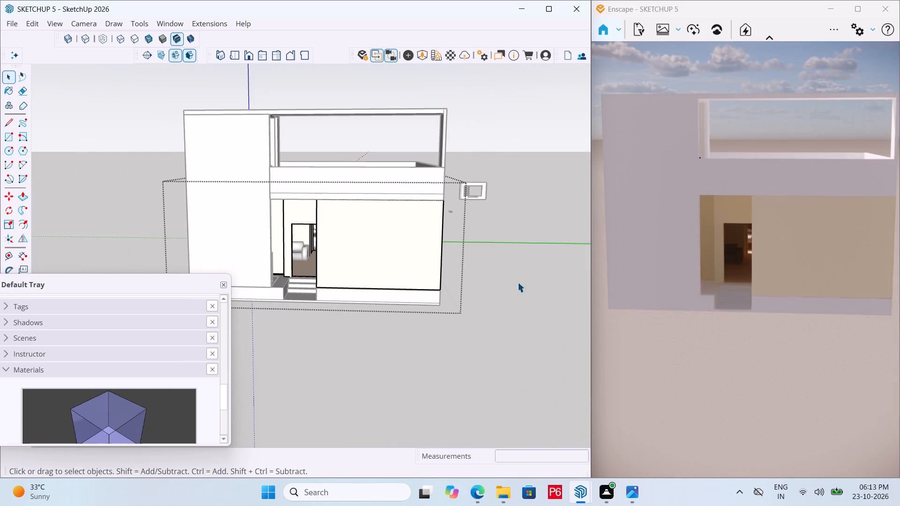
click(515, 285)
Close the Default Tray to clear the modelling view.
scroll(350, 203, down, 2)
middle_drag(334, 203, 302, 197)
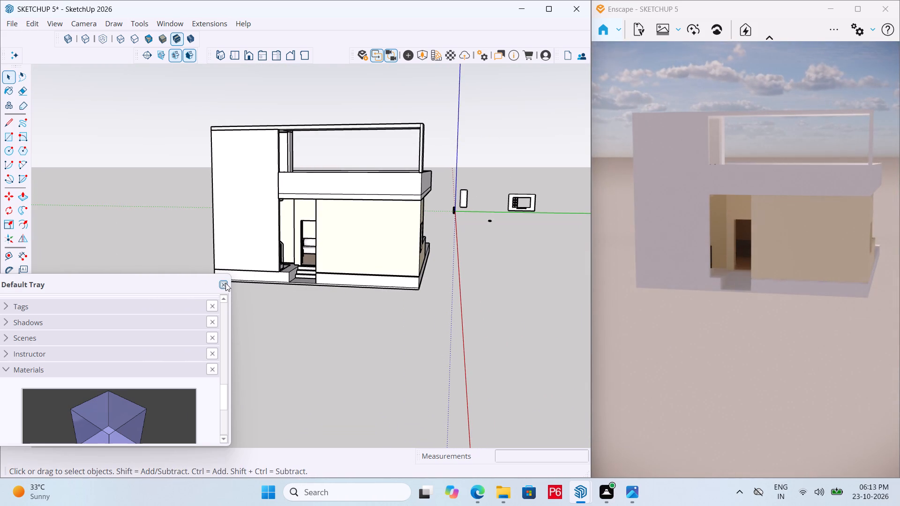
click(225, 283)
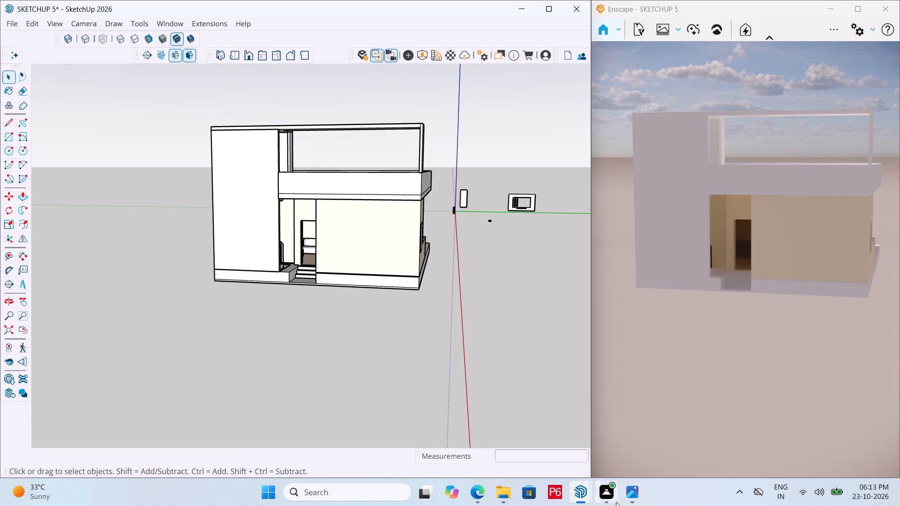